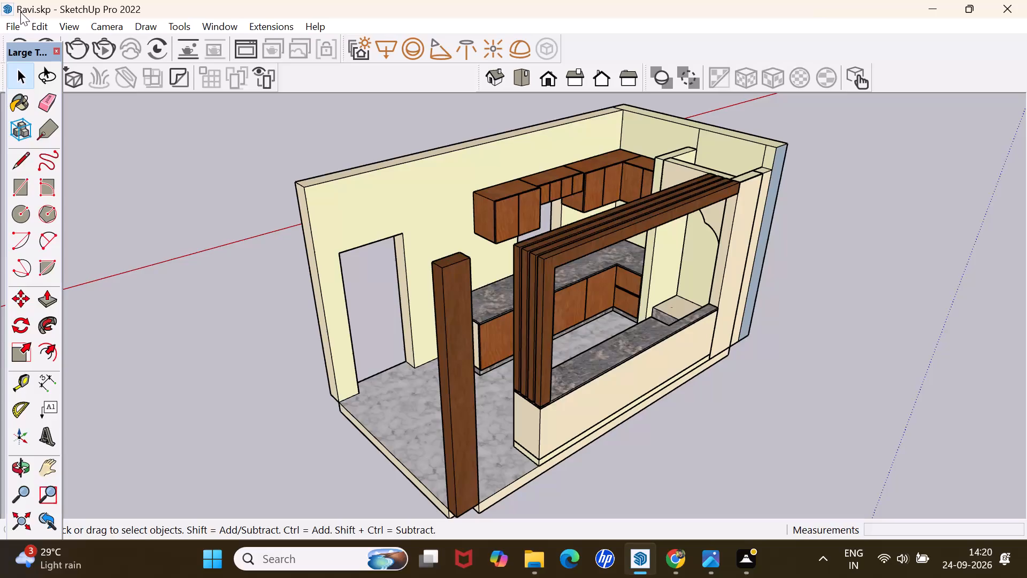
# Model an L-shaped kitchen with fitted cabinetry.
# Start a new model, saving the changes to Ravi.skp.
pyautogui.click(16, 24)
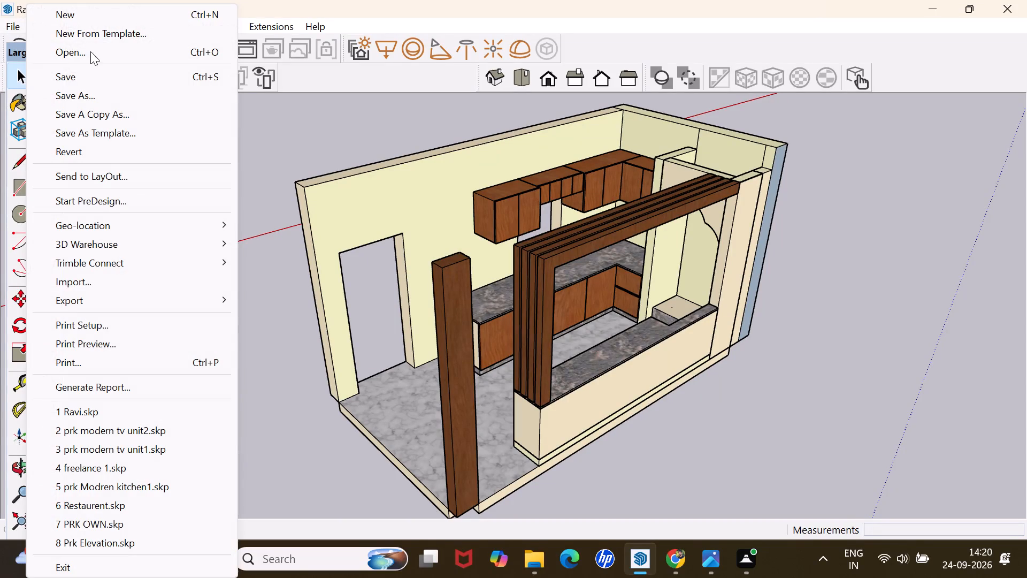
pyautogui.click(101, 13)
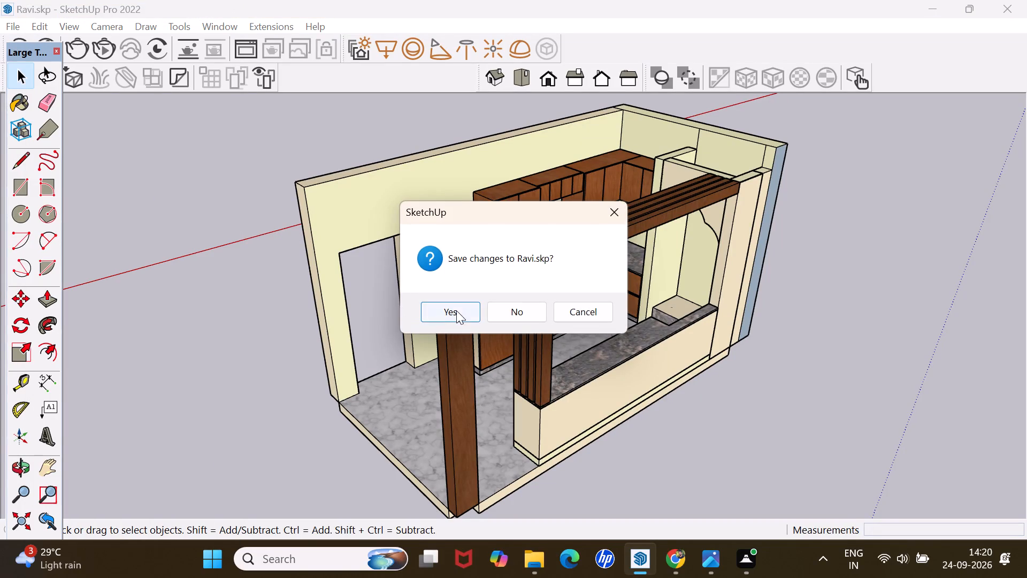
pyautogui.click(457, 310)
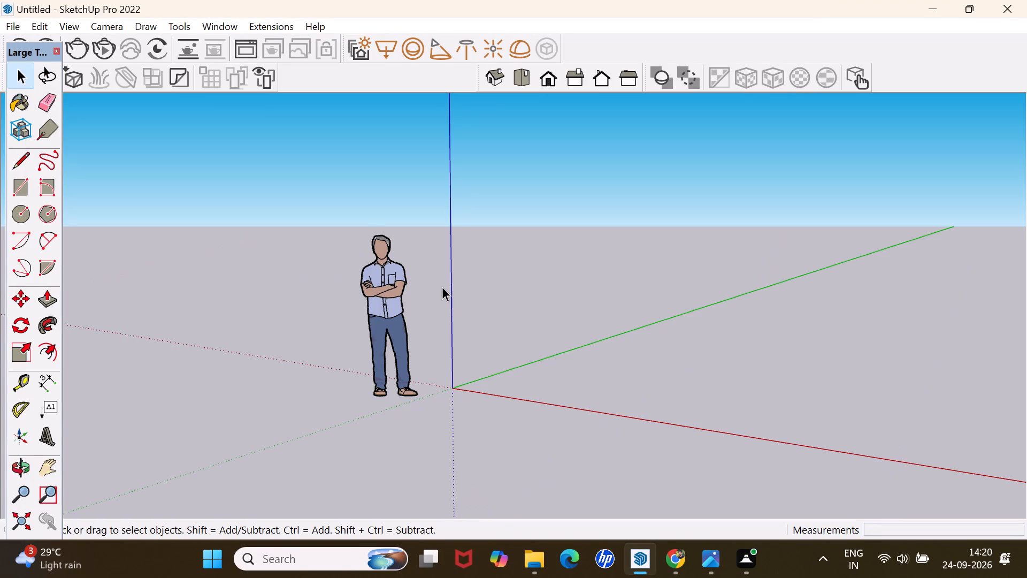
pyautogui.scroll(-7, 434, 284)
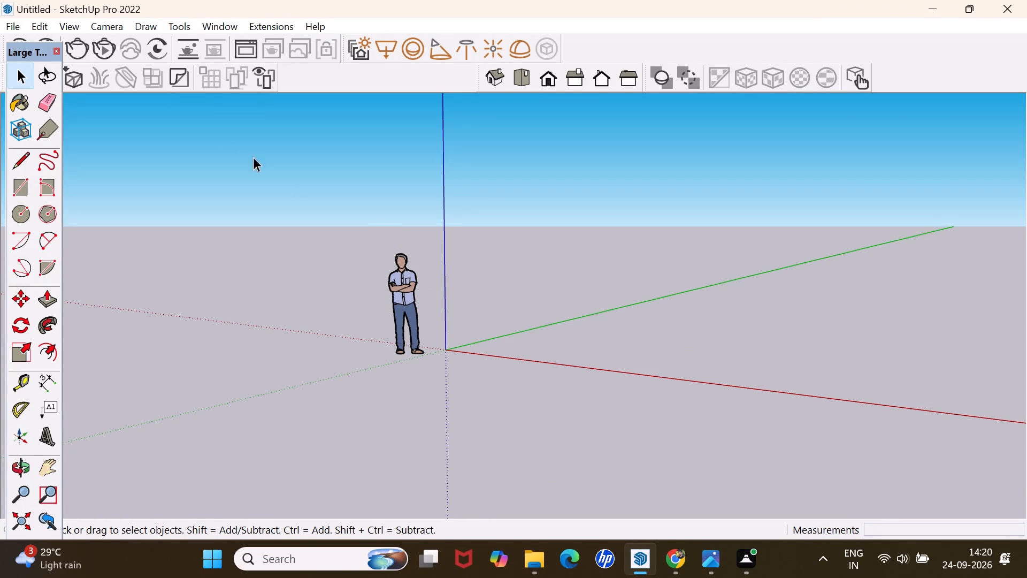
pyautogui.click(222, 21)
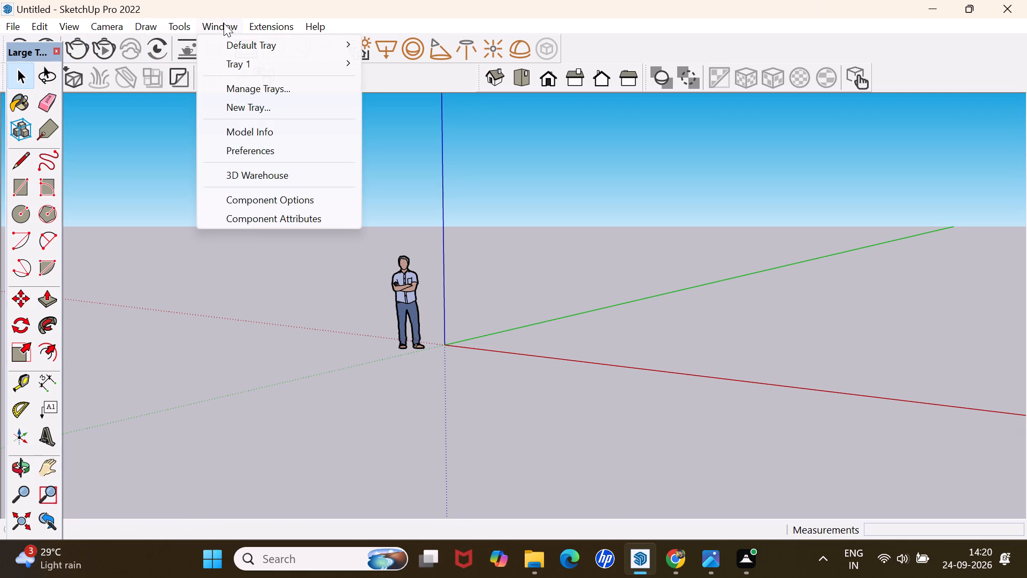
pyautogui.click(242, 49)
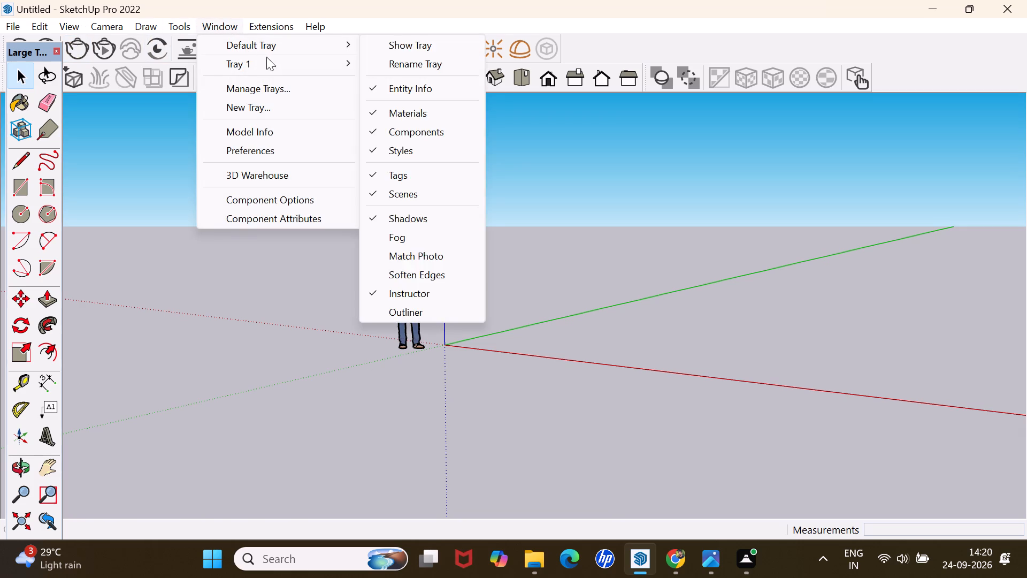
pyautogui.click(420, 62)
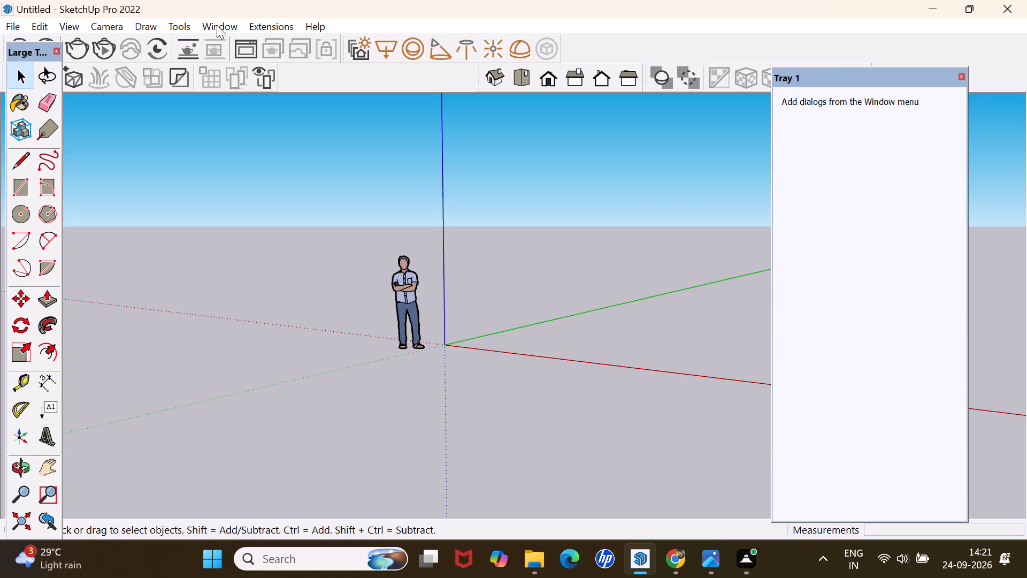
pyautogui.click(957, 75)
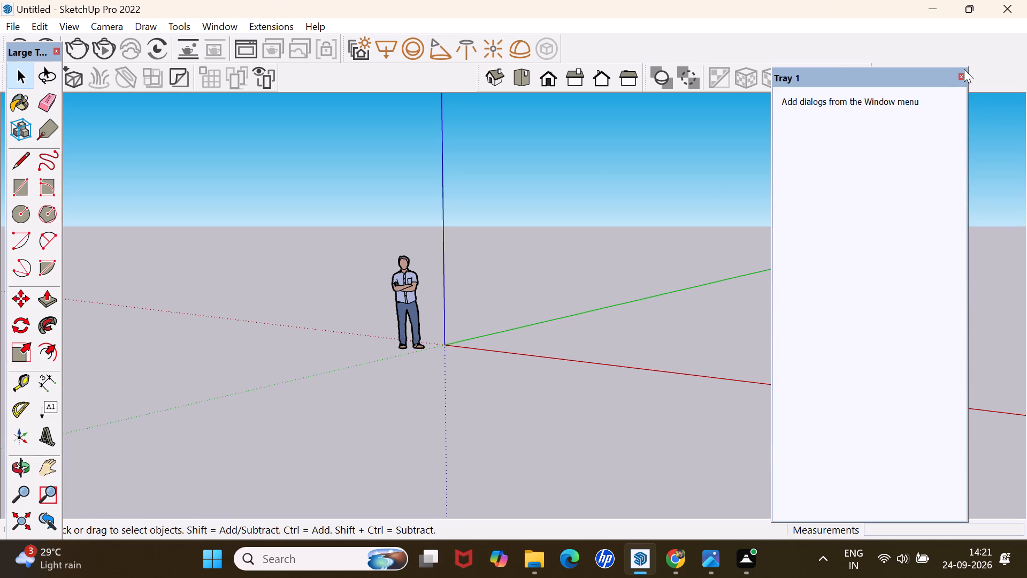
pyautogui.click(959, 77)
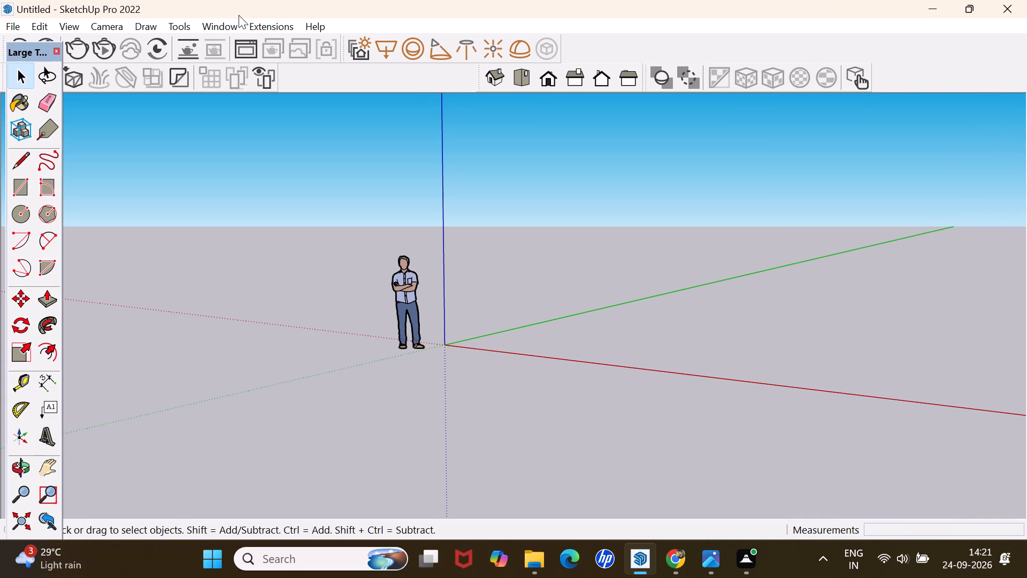
# Show the Default Tray and bring up the watermark settings for editing the current style.
pyautogui.click(218, 28)
pyautogui.click(258, 47)
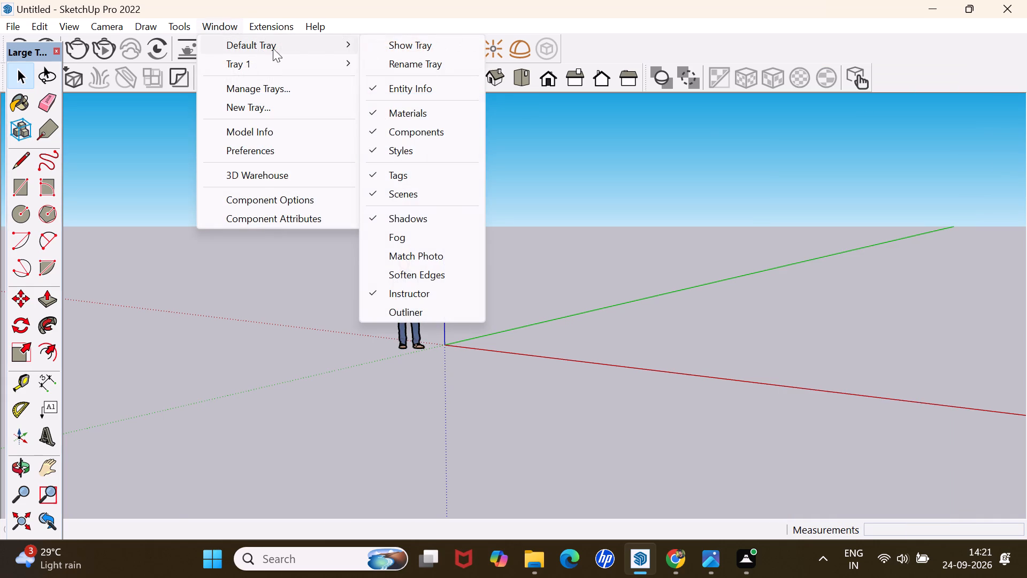
pyautogui.click(413, 42)
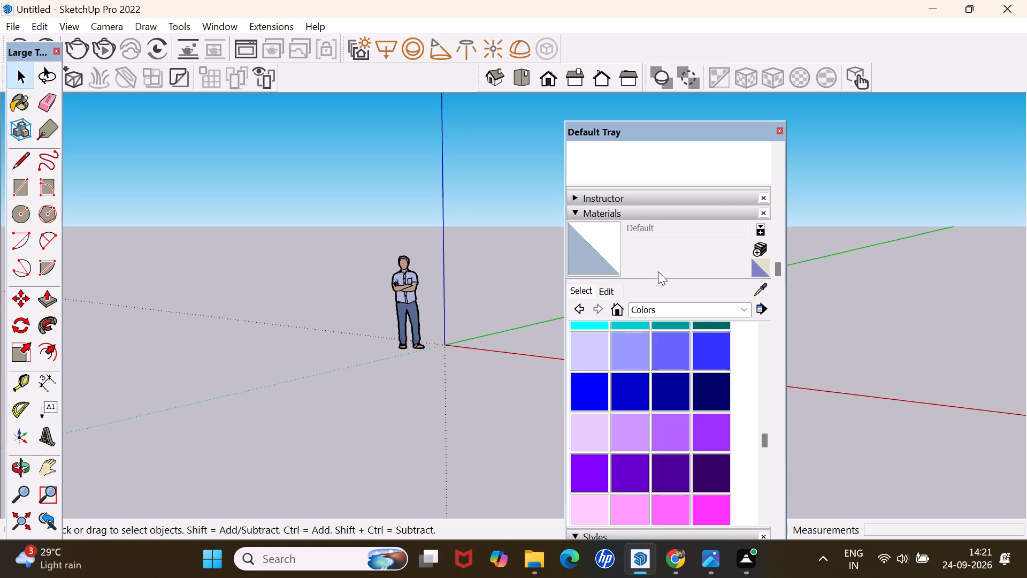
pyautogui.scroll(-9, 665, 274)
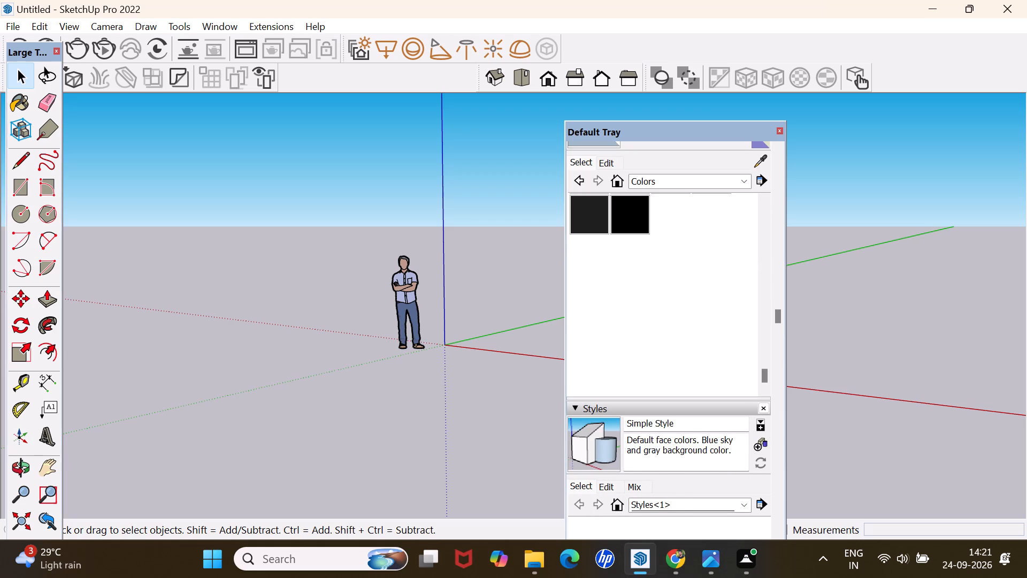
pyautogui.click(611, 485)
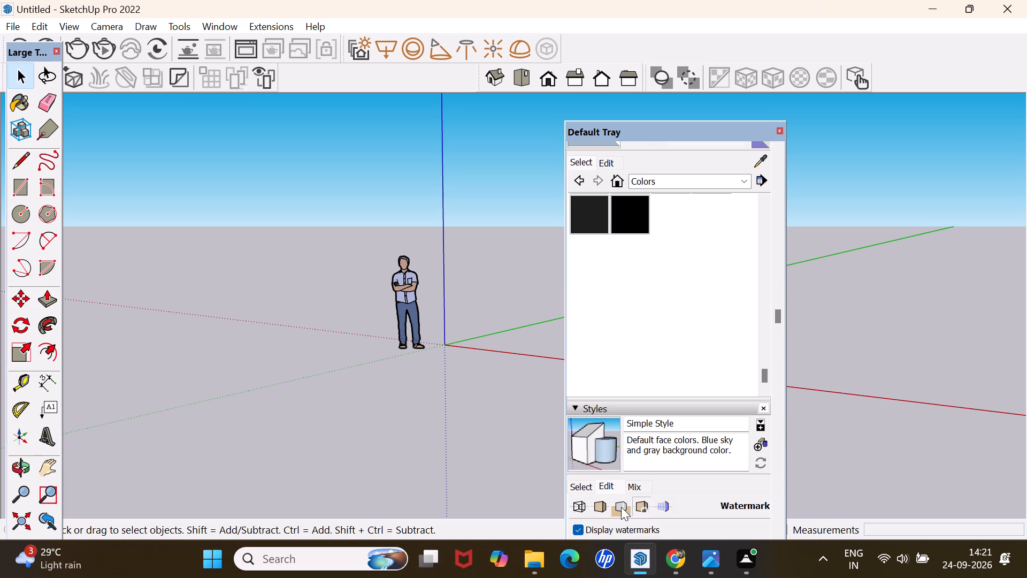
pyautogui.scroll(-5, 621, 507)
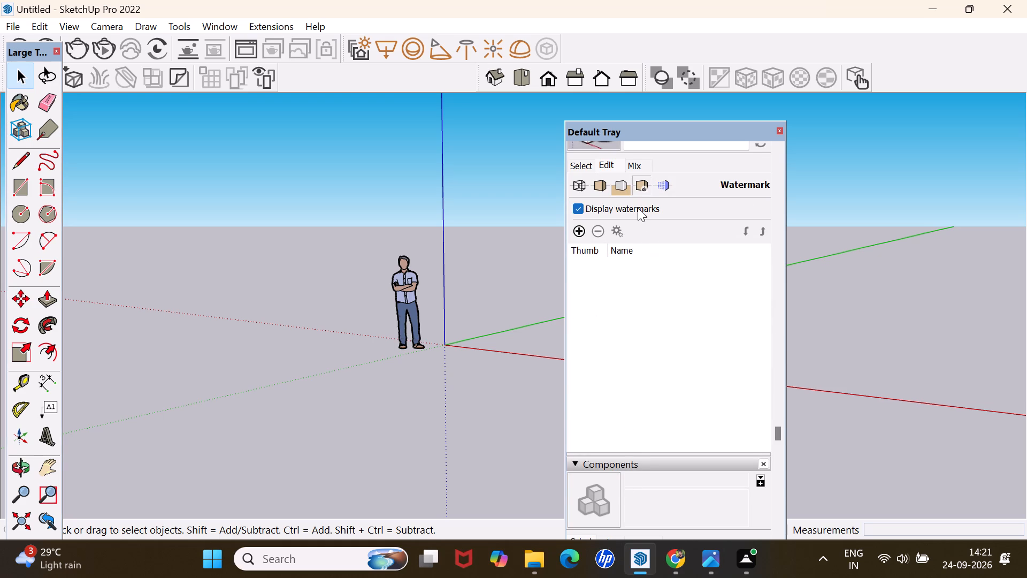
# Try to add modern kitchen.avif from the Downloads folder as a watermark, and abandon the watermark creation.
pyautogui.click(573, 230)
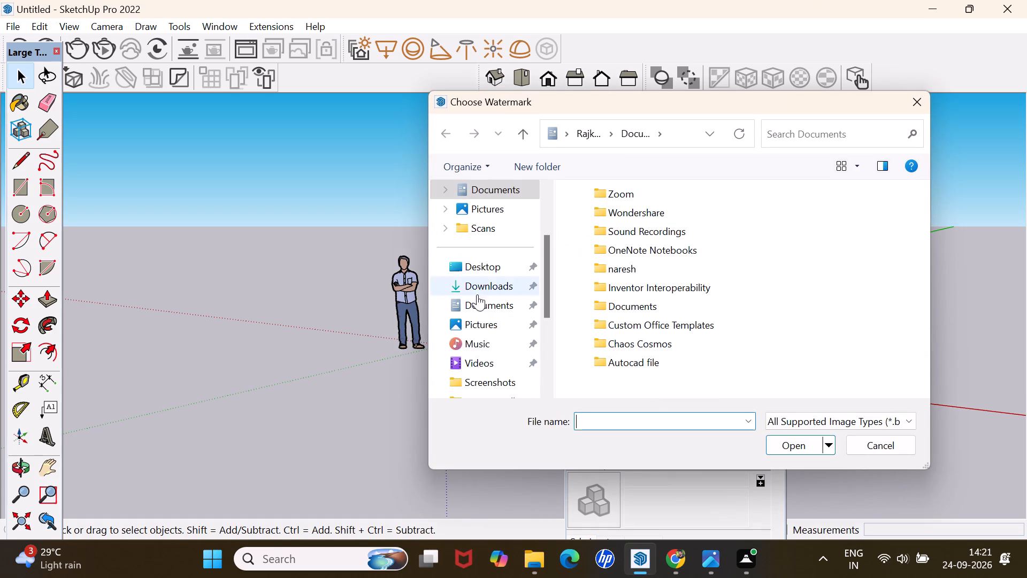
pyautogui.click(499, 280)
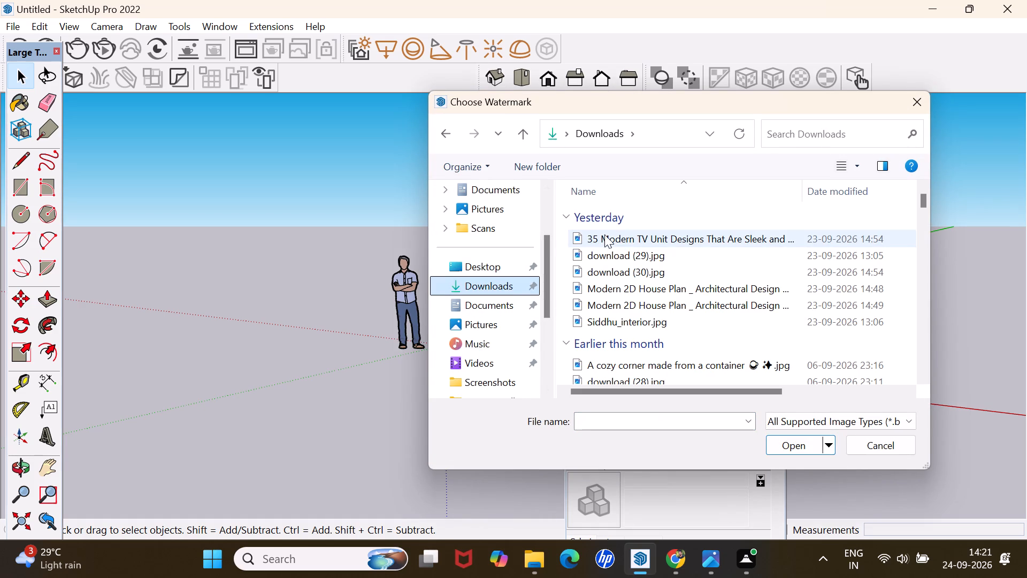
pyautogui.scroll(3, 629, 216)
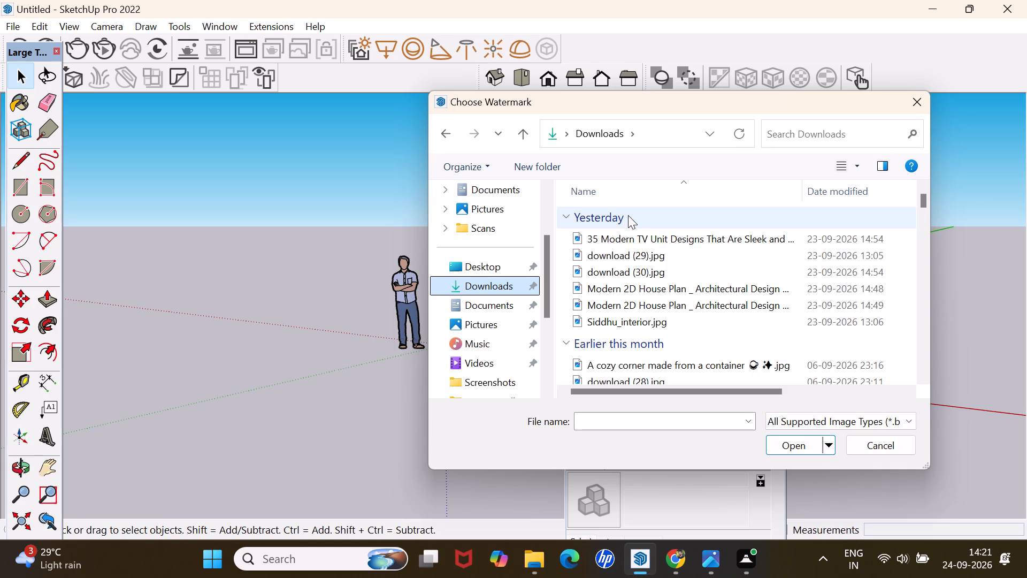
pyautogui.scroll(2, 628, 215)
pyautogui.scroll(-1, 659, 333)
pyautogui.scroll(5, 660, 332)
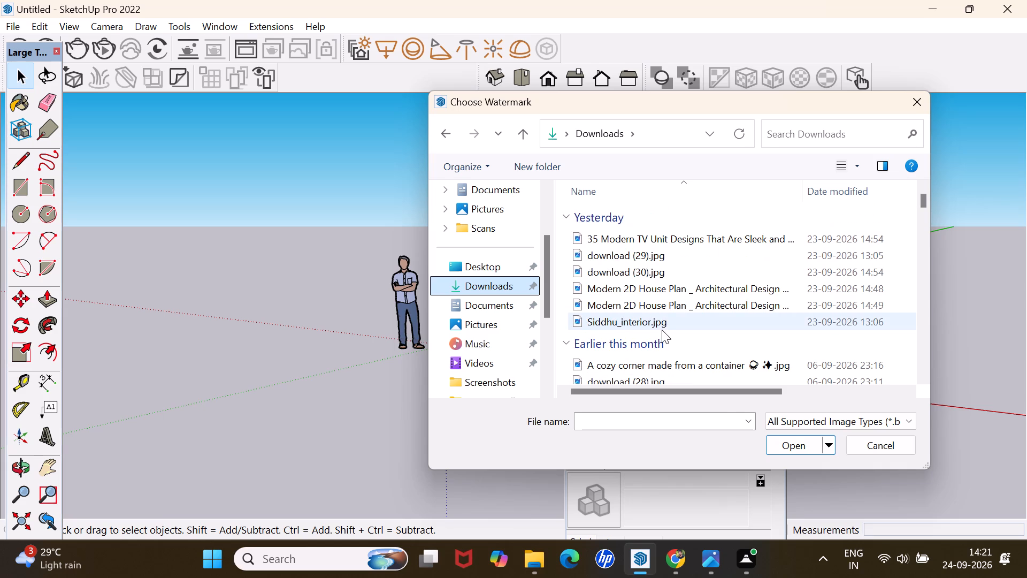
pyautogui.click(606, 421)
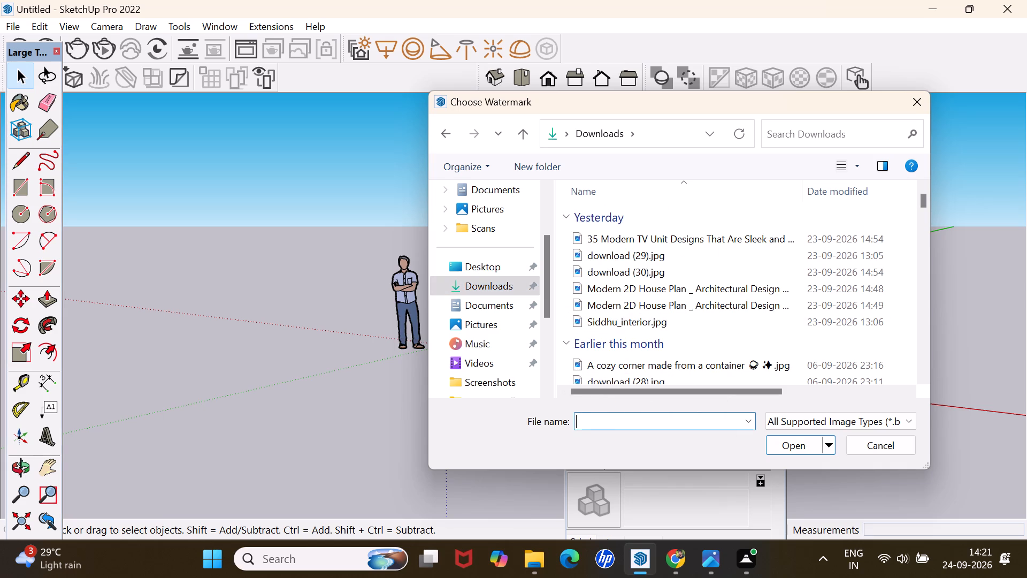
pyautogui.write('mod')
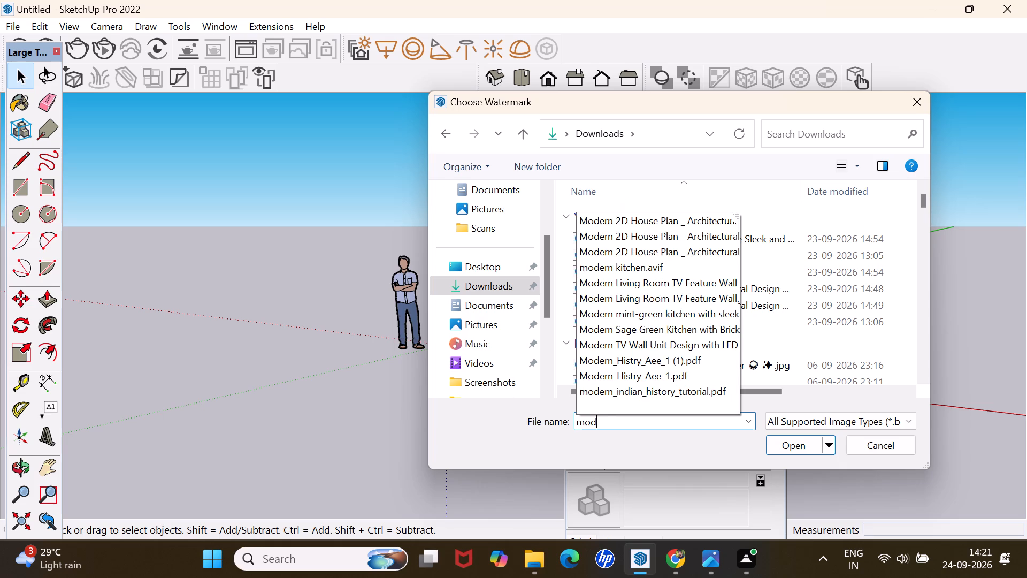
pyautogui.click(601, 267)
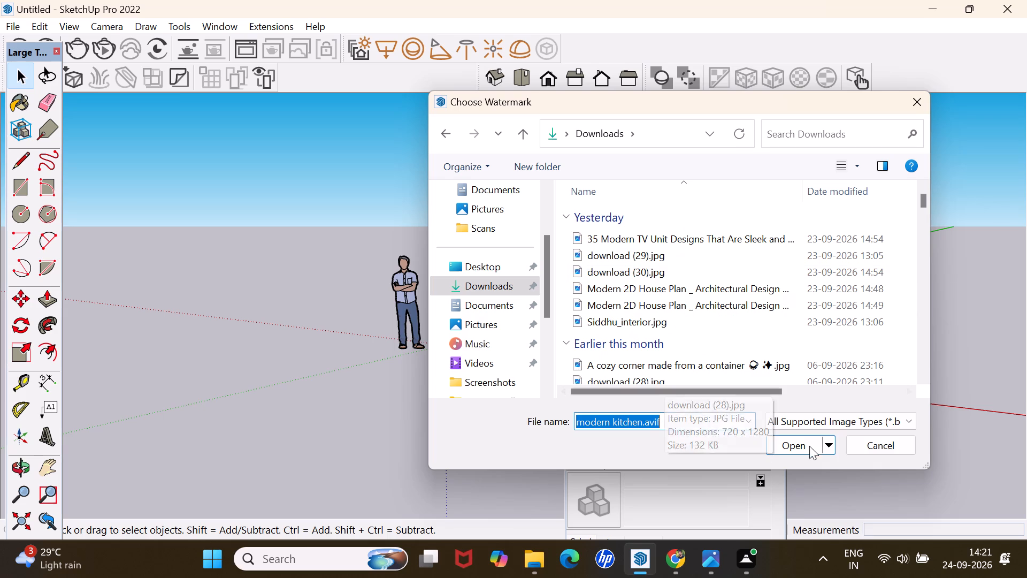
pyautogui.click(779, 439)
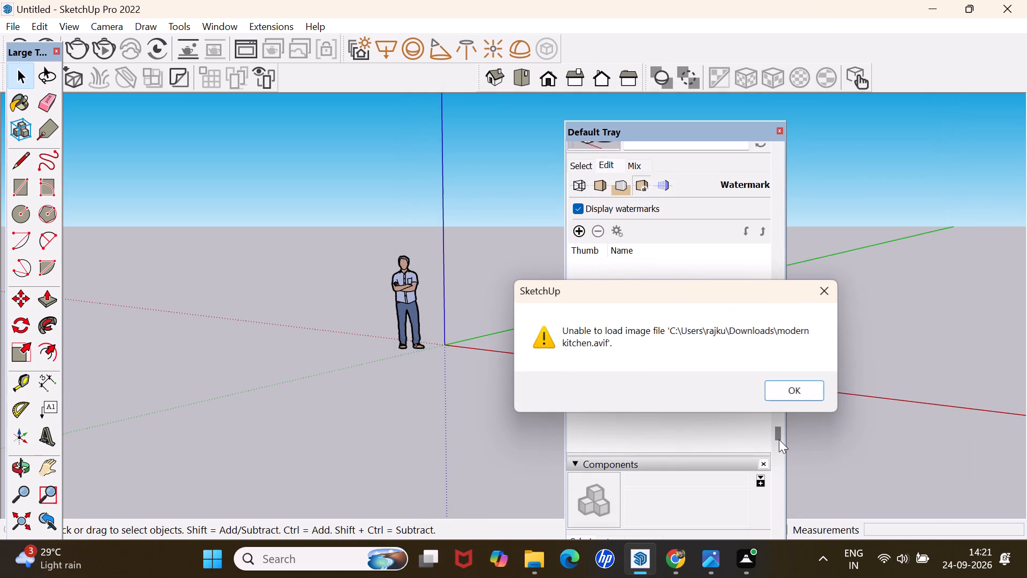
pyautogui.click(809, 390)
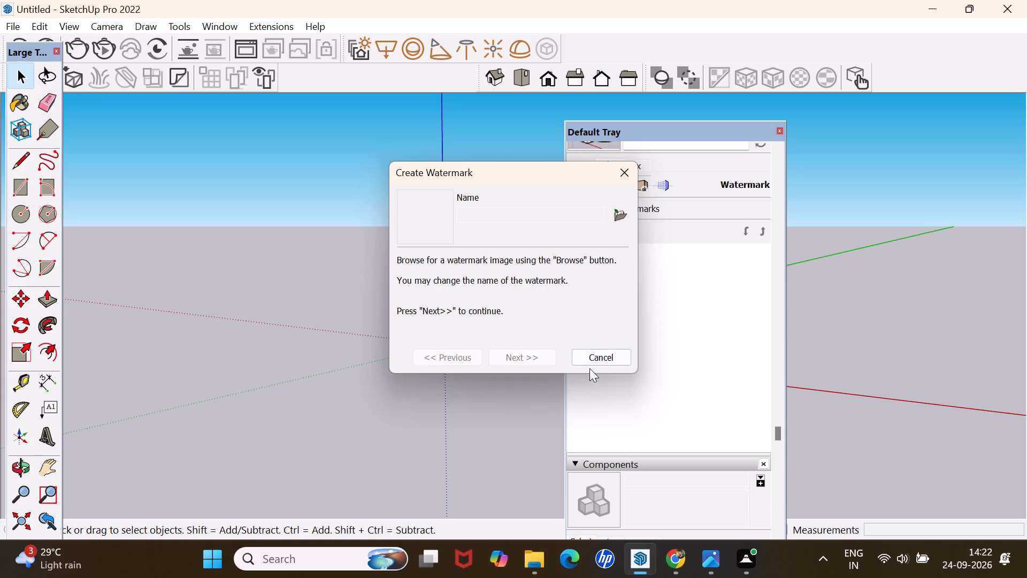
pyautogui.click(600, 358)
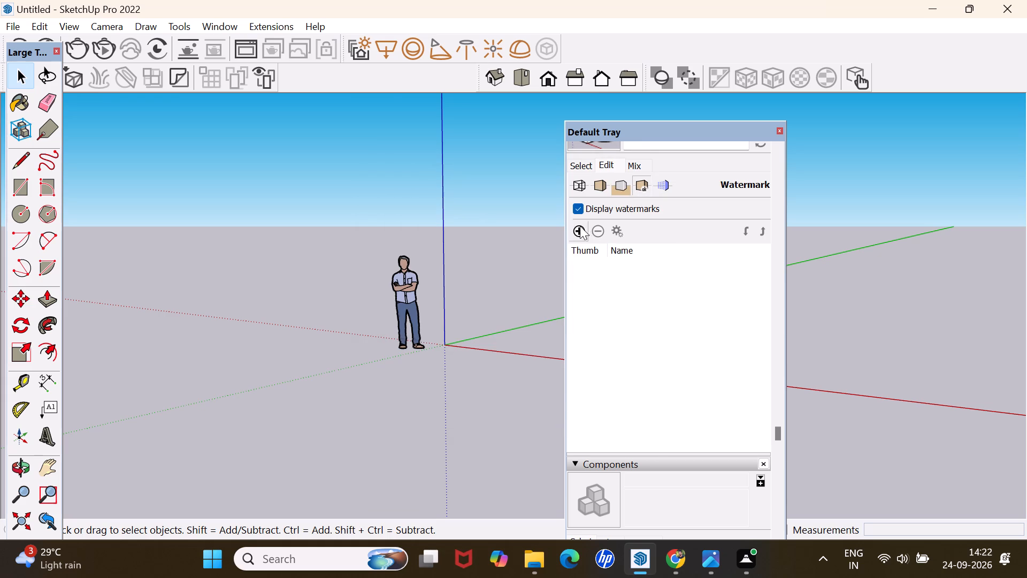
# Start adding a watermark again and browse the Downloads and Pictures folders for the kitchen image.
pyautogui.click(575, 227)
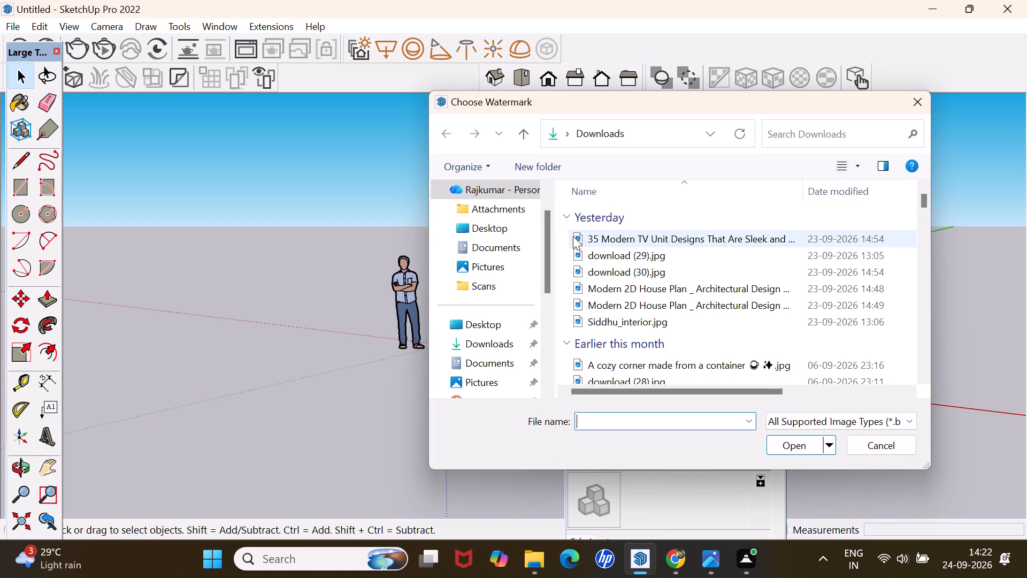
pyautogui.click(588, 219)
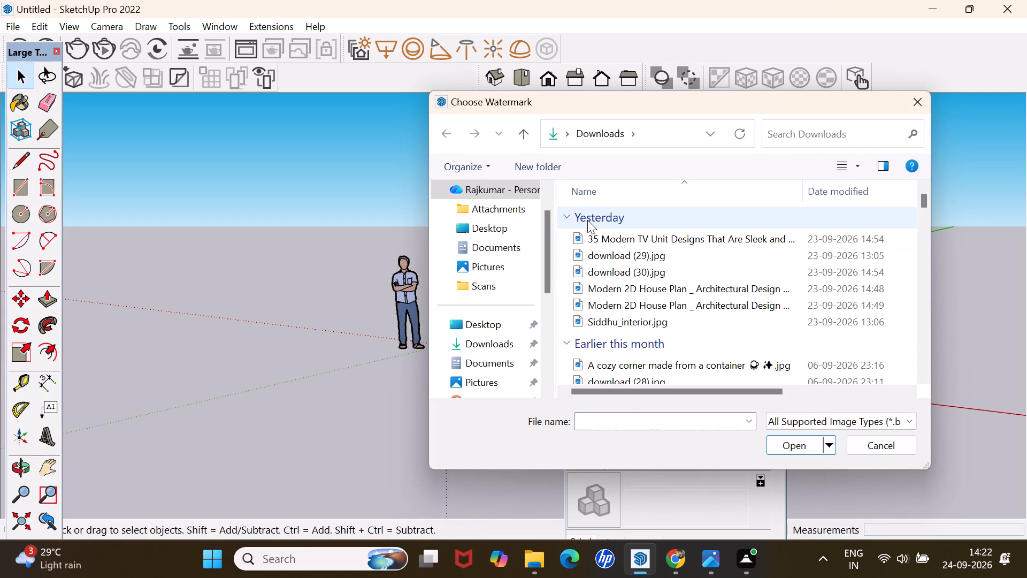
pyautogui.scroll(11, 594, 214)
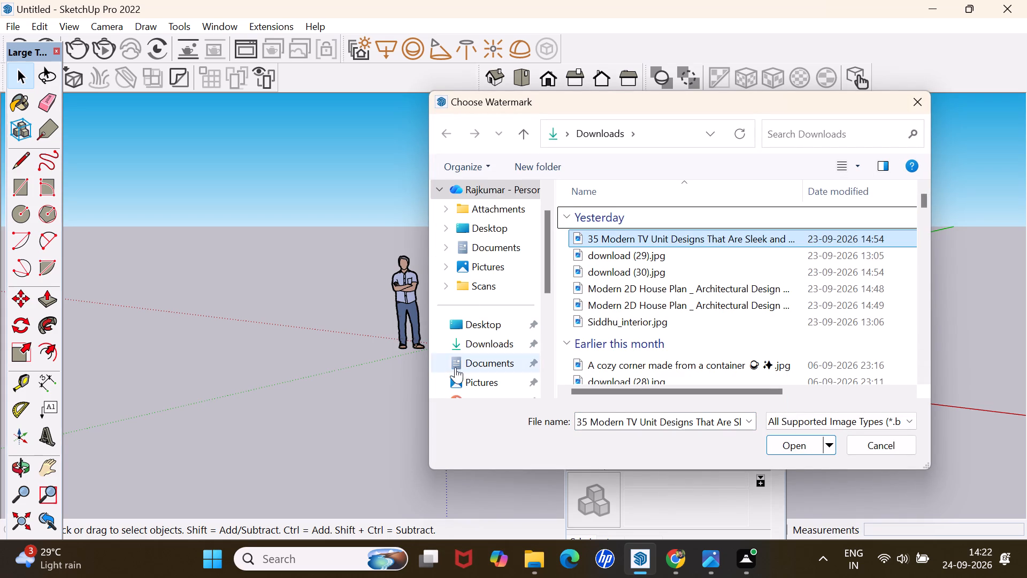
pyautogui.click(512, 342)
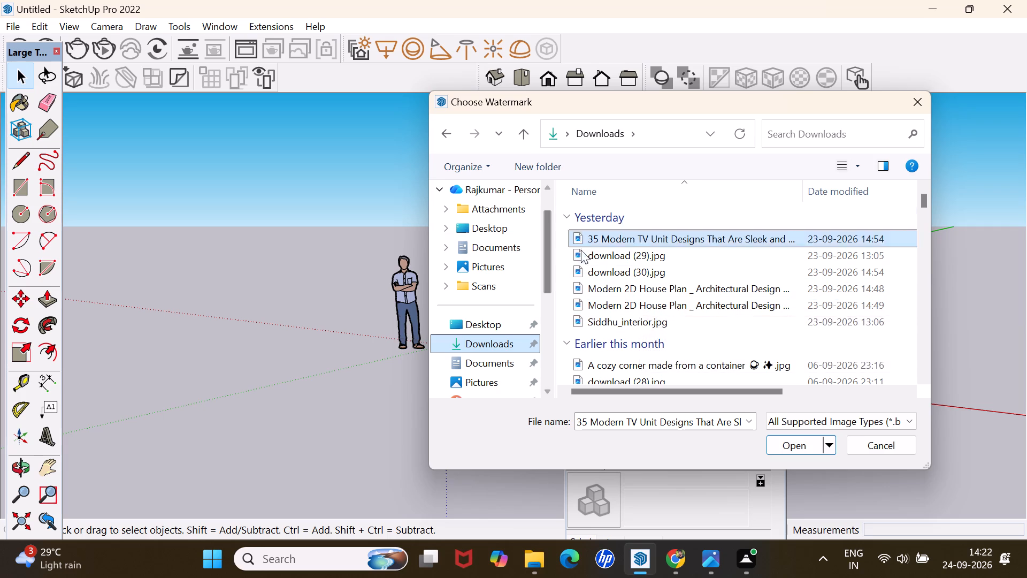
pyautogui.scroll(-2, 658, 363)
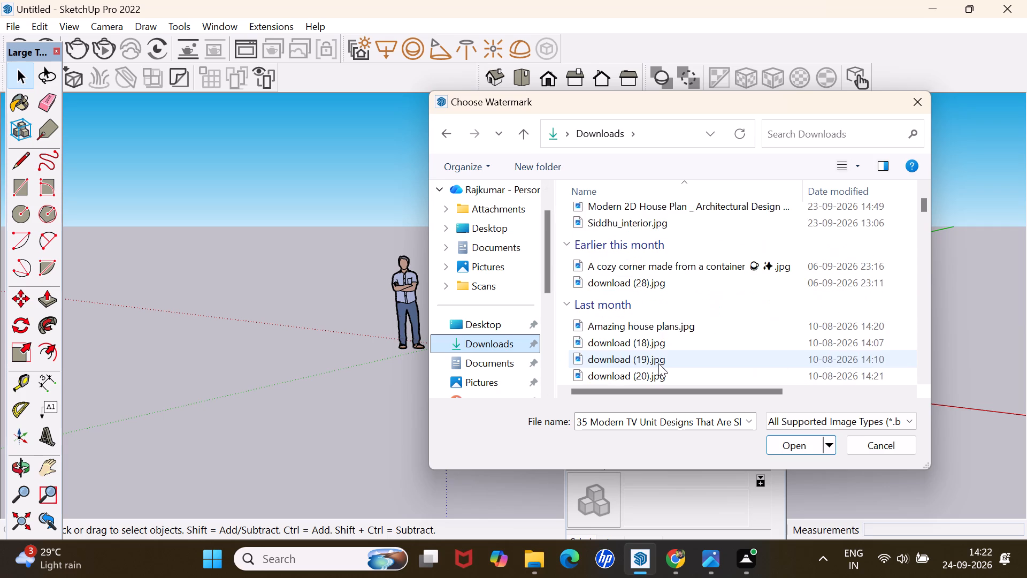
pyautogui.scroll(-17, 658, 363)
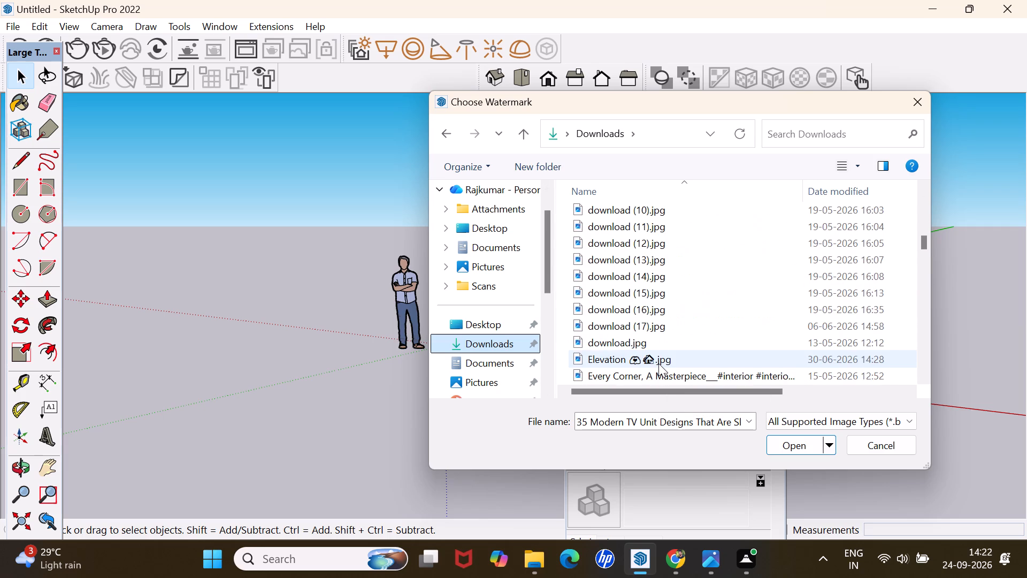
pyautogui.scroll(17, 658, 363)
pyautogui.scroll(14, 658, 363)
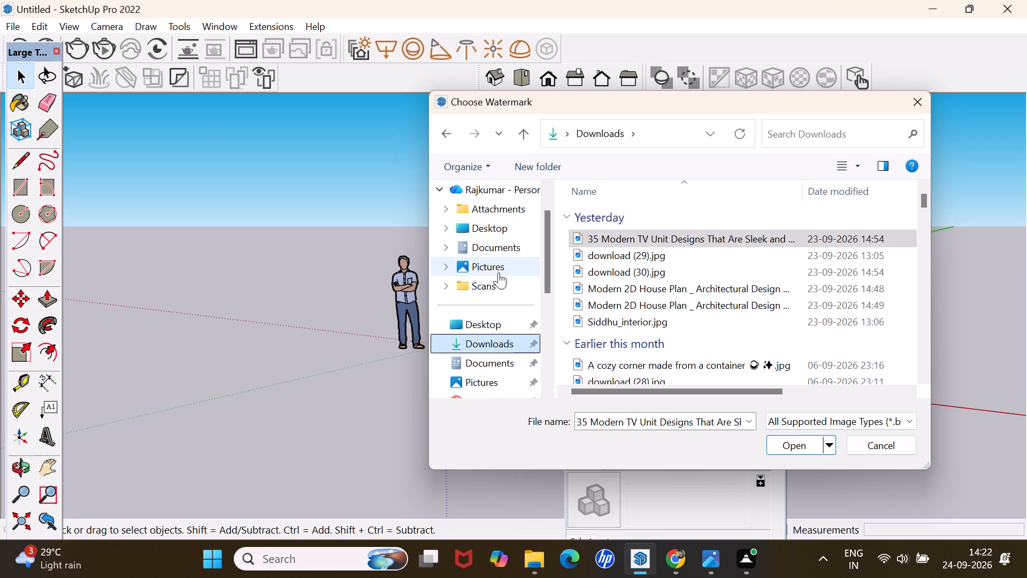
pyautogui.click(506, 261)
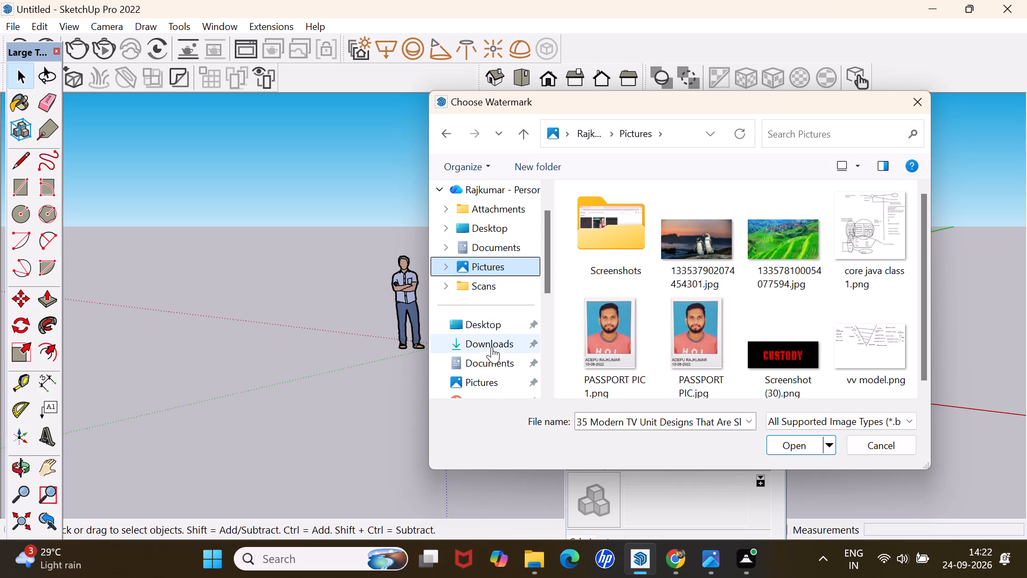
pyautogui.click(490, 350)
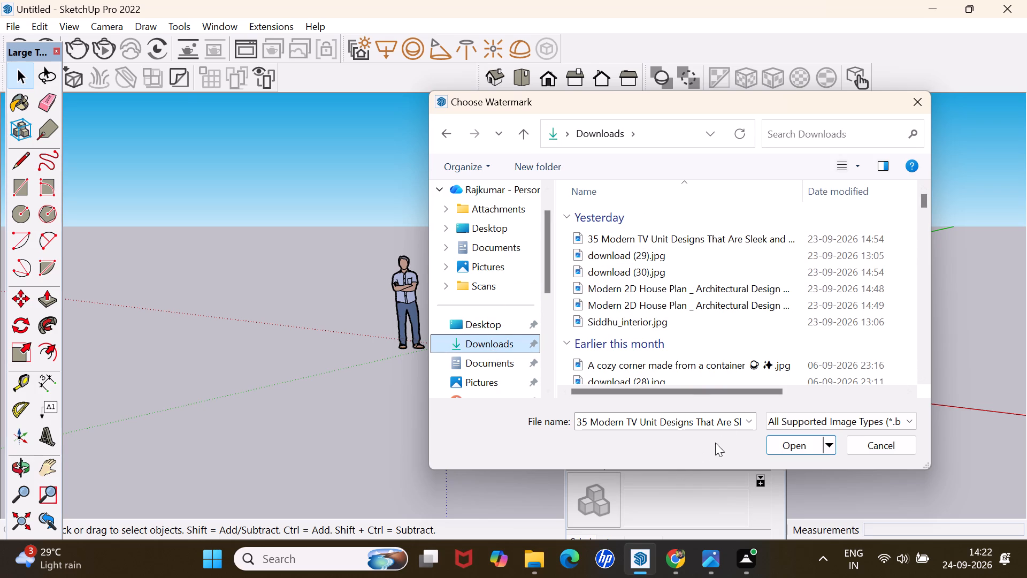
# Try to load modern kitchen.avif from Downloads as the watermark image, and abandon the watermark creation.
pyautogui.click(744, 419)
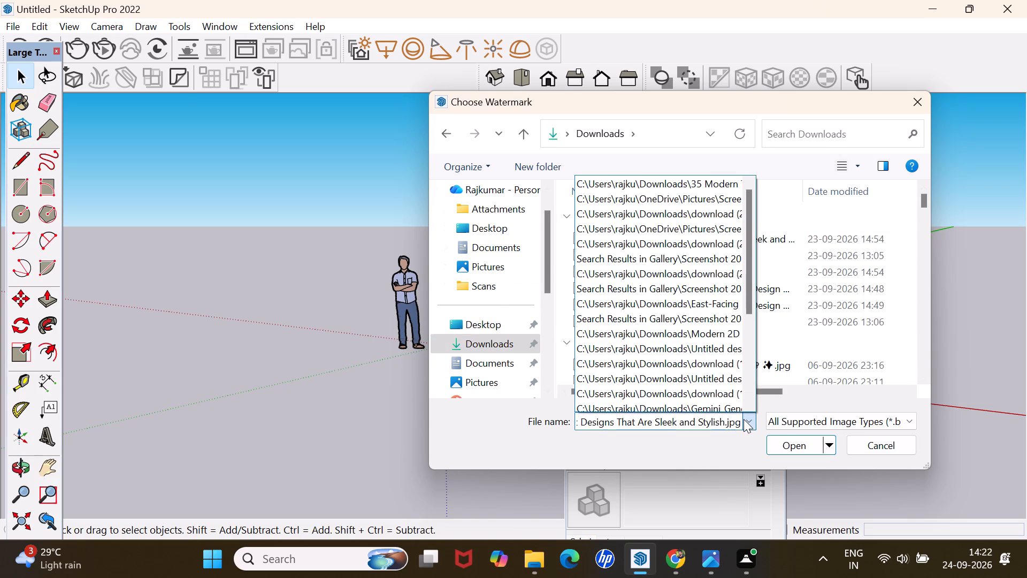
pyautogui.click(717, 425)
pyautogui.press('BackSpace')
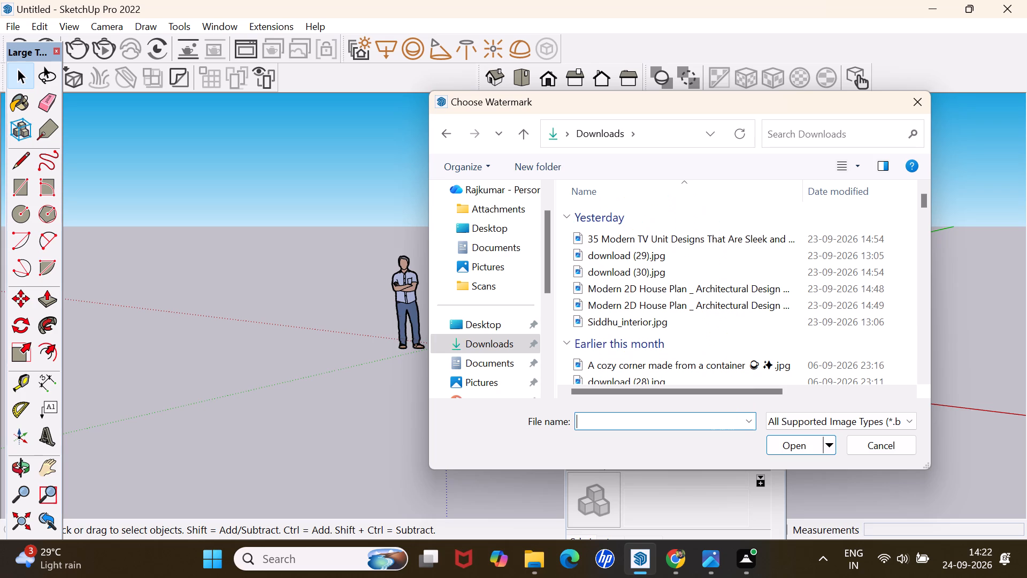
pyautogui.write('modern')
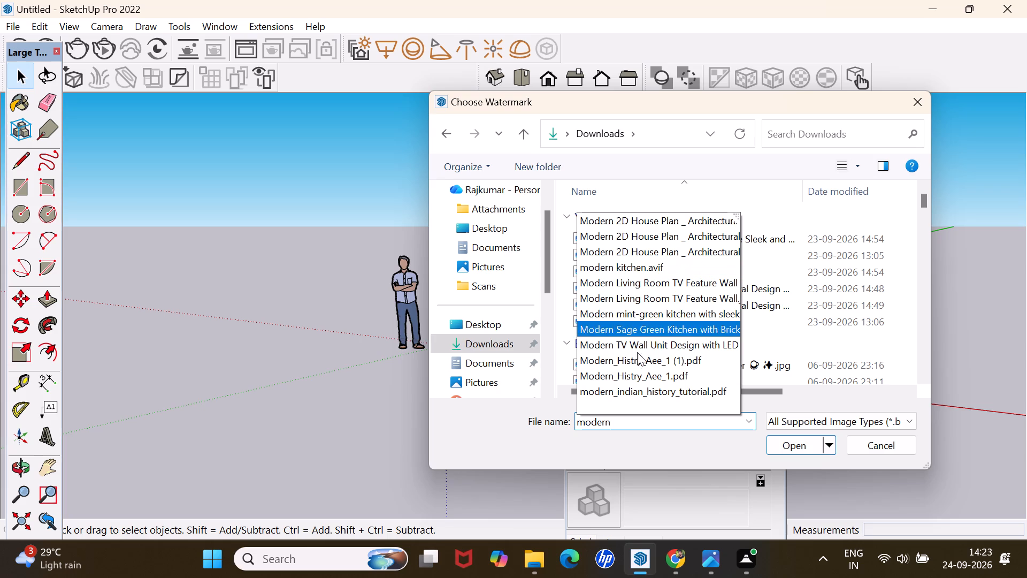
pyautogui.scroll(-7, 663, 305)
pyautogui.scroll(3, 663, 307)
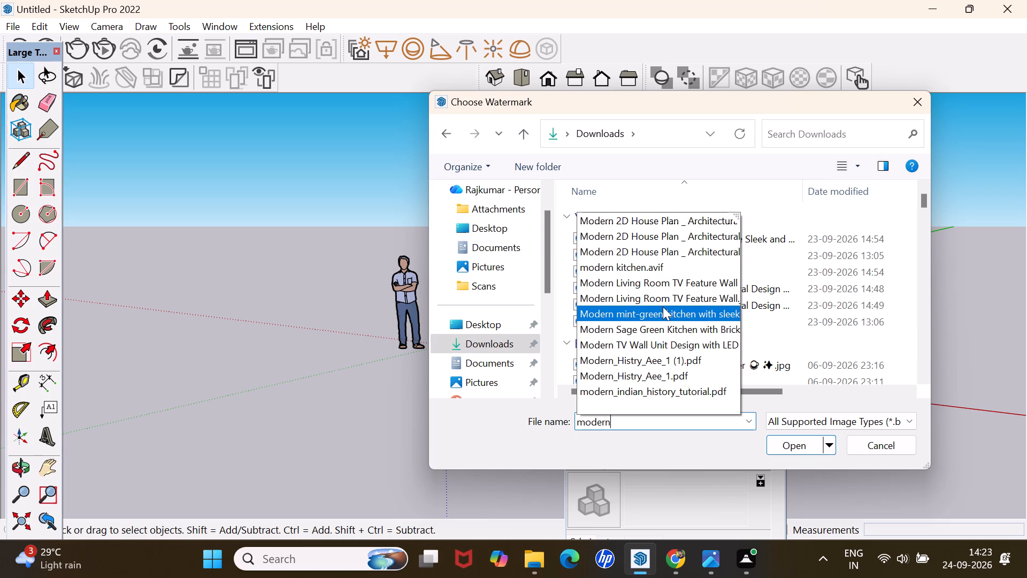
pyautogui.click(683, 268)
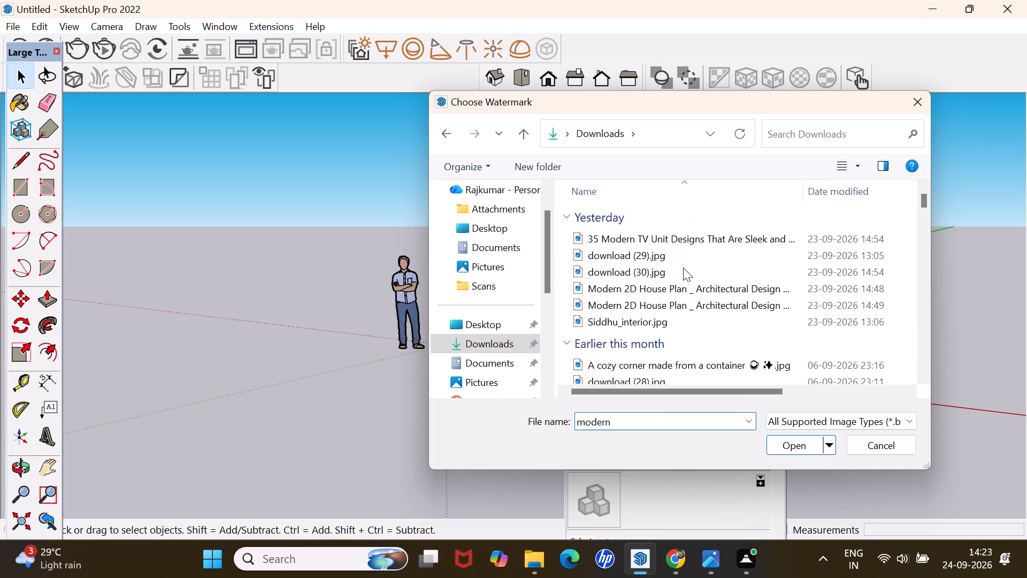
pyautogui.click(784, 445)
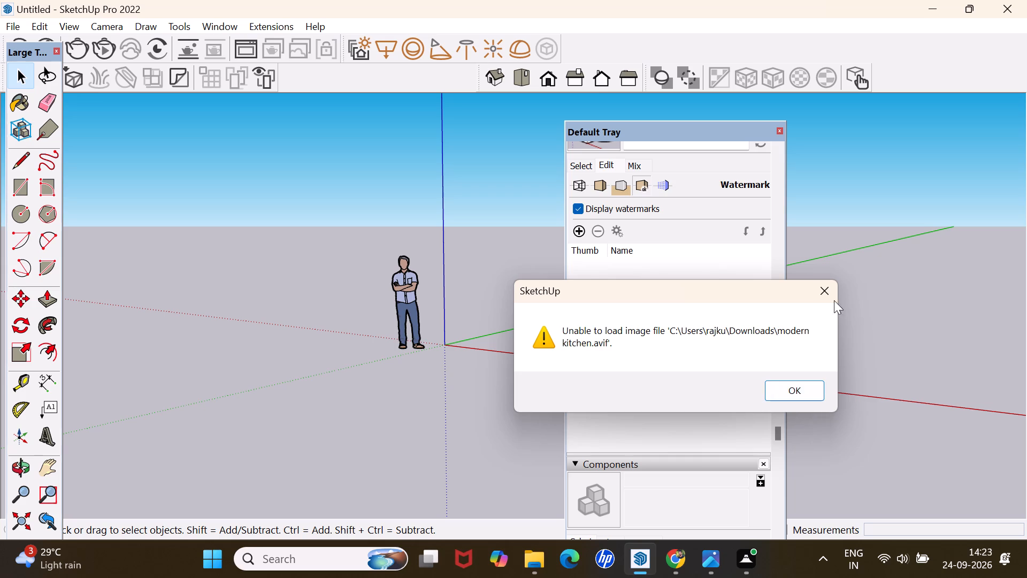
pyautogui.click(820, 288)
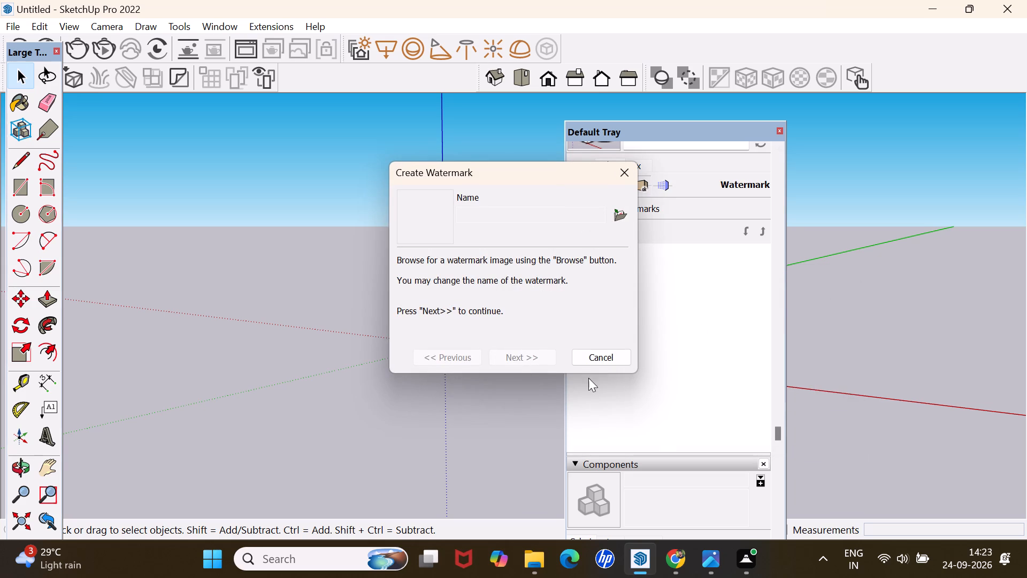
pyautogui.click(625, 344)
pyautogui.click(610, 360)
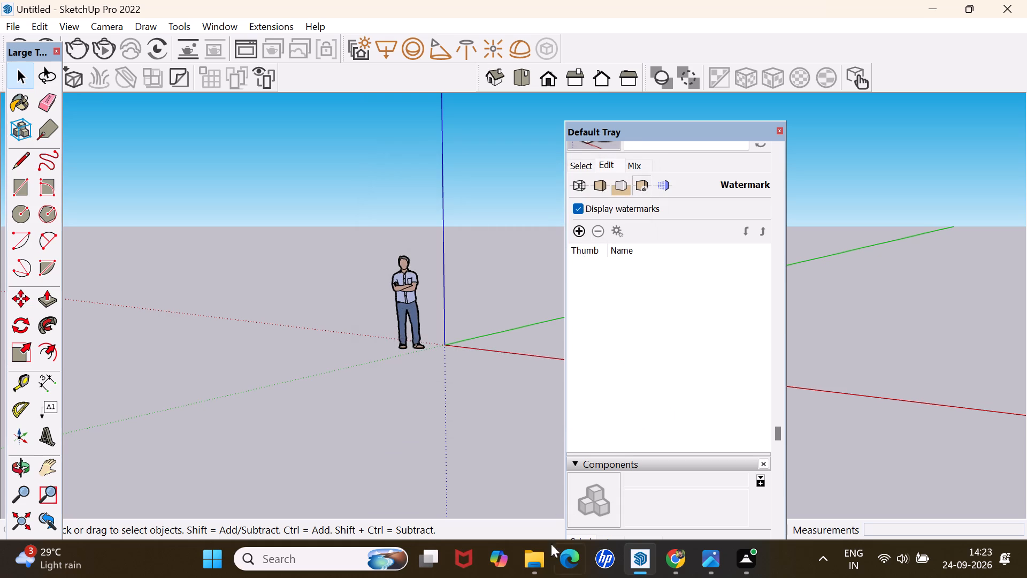
# Switch to Chrome, search Google for convertio and open the Convertio file converter site.
pyautogui.click(677, 554)
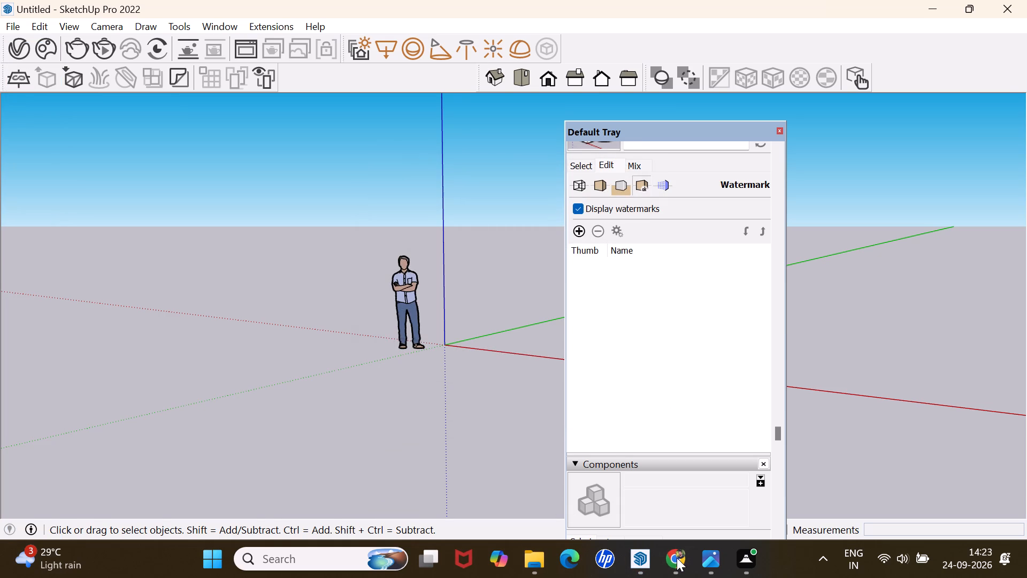
pyautogui.click(673, 562)
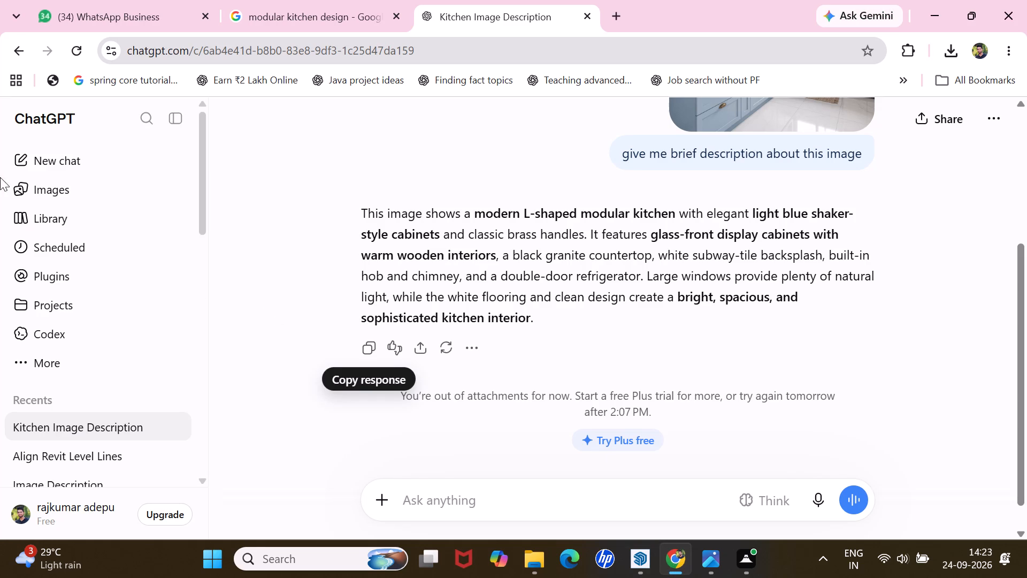
pyautogui.click(10, 50)
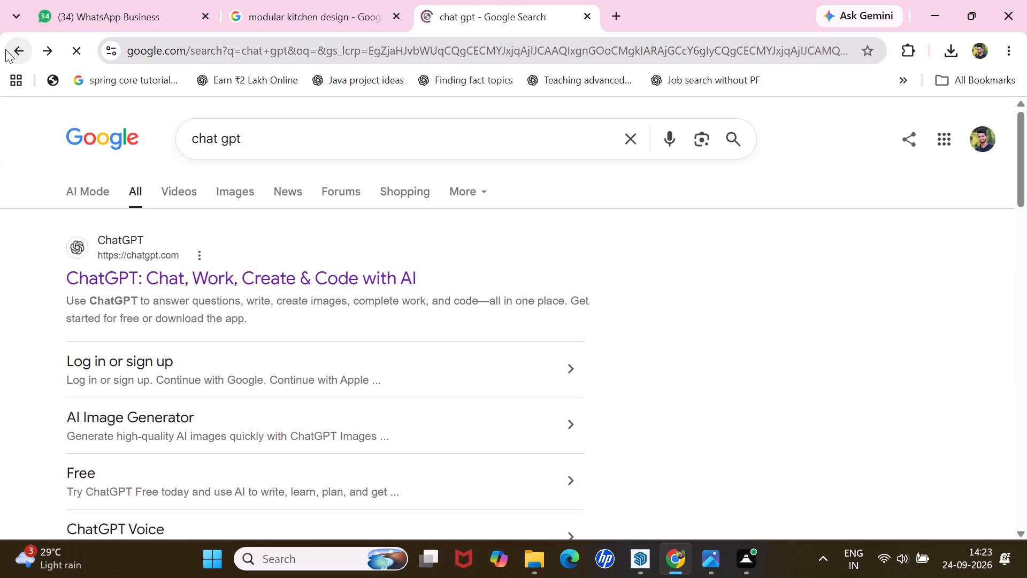
pyautogui.click(283, 146)
pyautogui.press('BackSpace')
pyautogui.press('BackSpace')
pyautogui.press('BackSpace')
pyautogui.press('BackSpace')
pyautogui.press('BackSpace')
pyautogui.press('BackSpace')
pyautogui.press('BackSpace')
pyautogui.press('BackSpace')
pyautogui.press('BackSpace')
pyautogui.press('BackSpace')
pyautogui.press('BackSpace')
pyautogui.press('BackSpace')
pyautogui.press('BackSpace')
pyautogui.press('BackSpace')
pyautogui.press('BackSpace')
pyautogui.press('BackSpace')
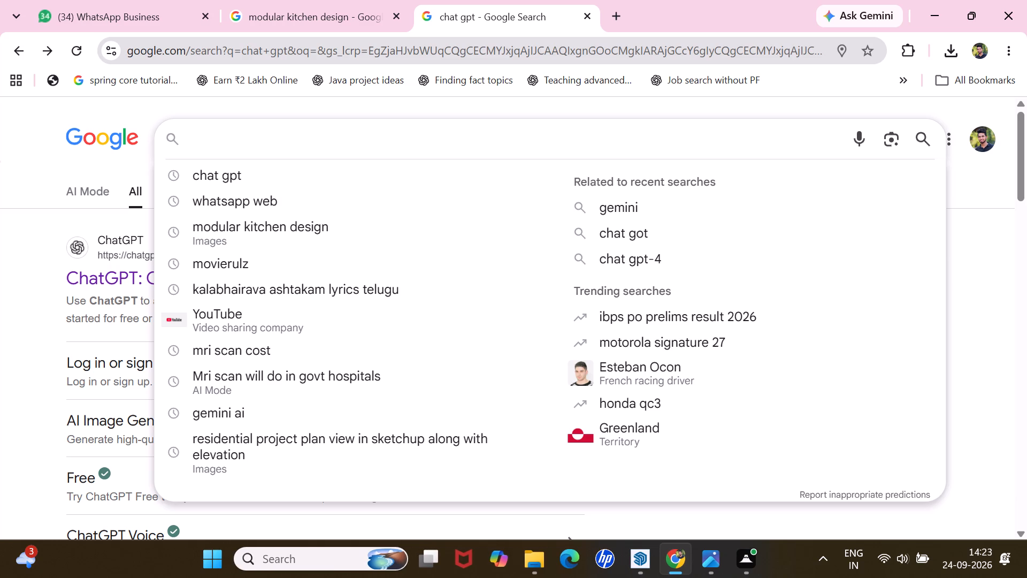
pyautogui.write('conv')
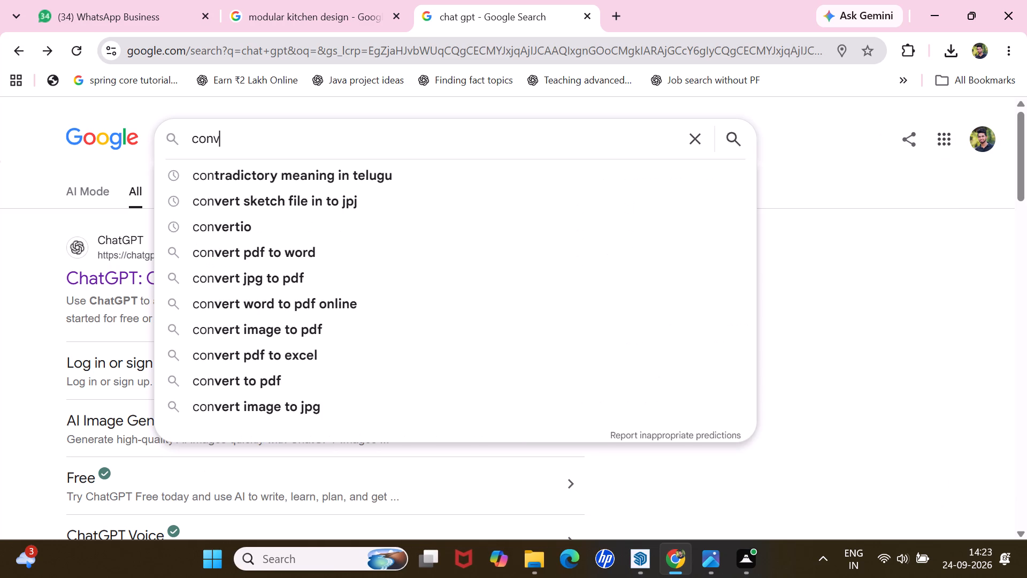
pyautogui.write('er')
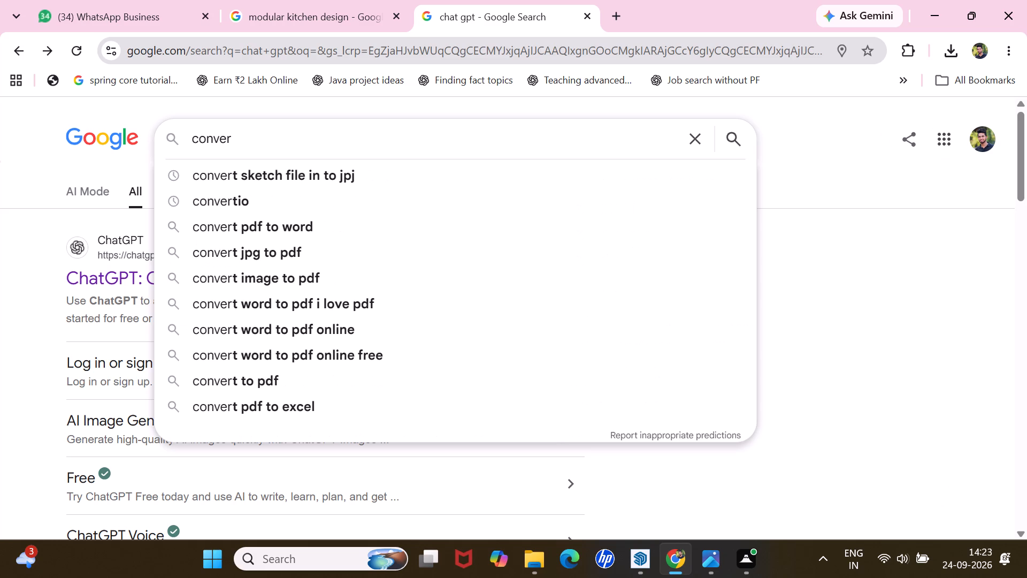
pyautogui.write('tio')
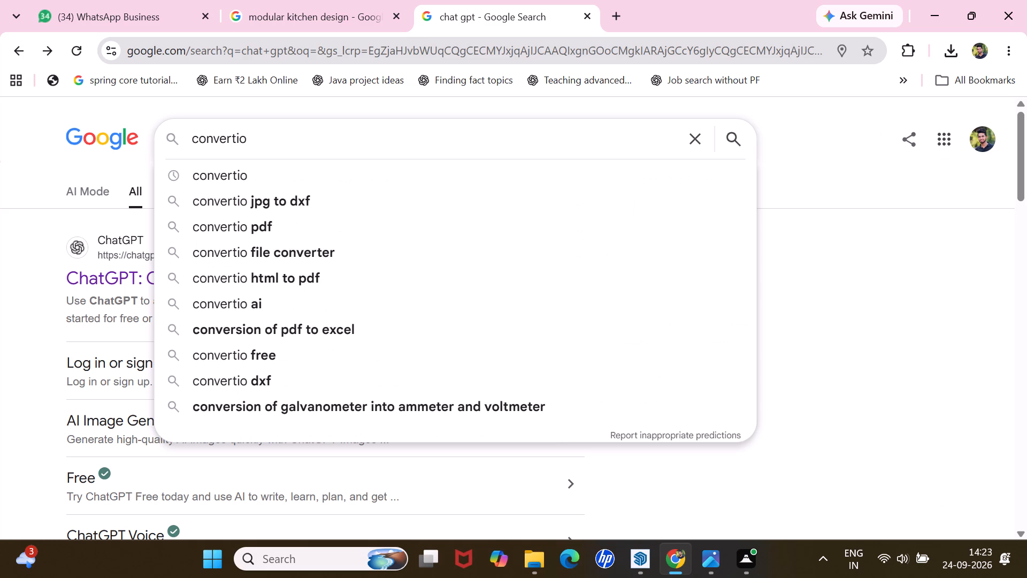
pyautogui.click(202, 170)
pyautogui.click(228, 281)
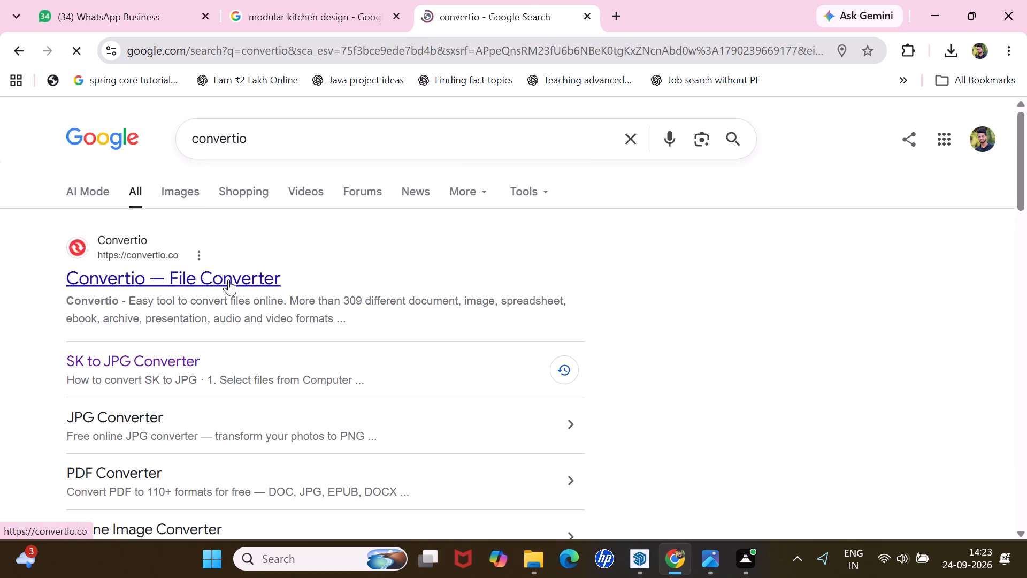
pyautogui.doubleClick(223, 279)
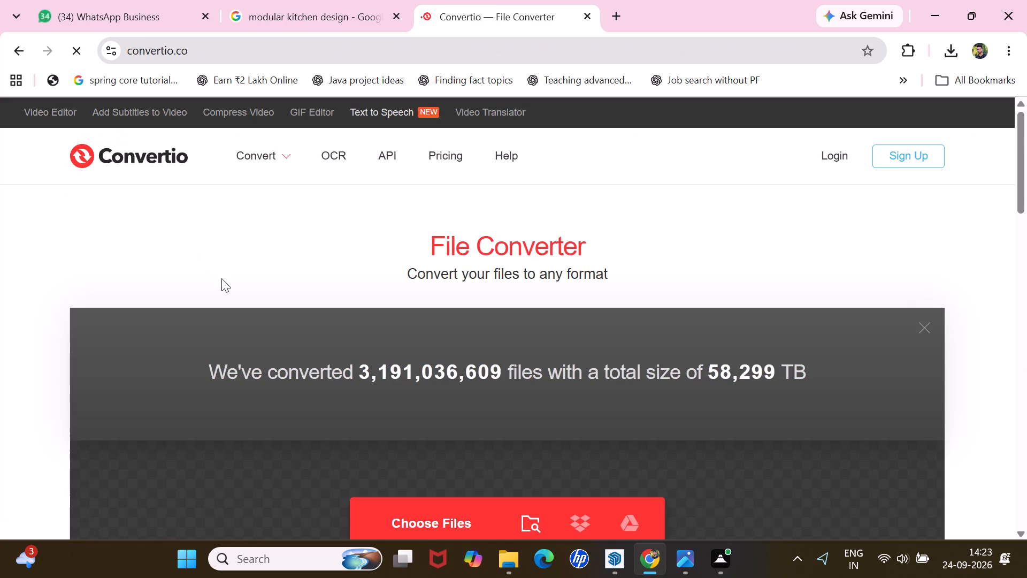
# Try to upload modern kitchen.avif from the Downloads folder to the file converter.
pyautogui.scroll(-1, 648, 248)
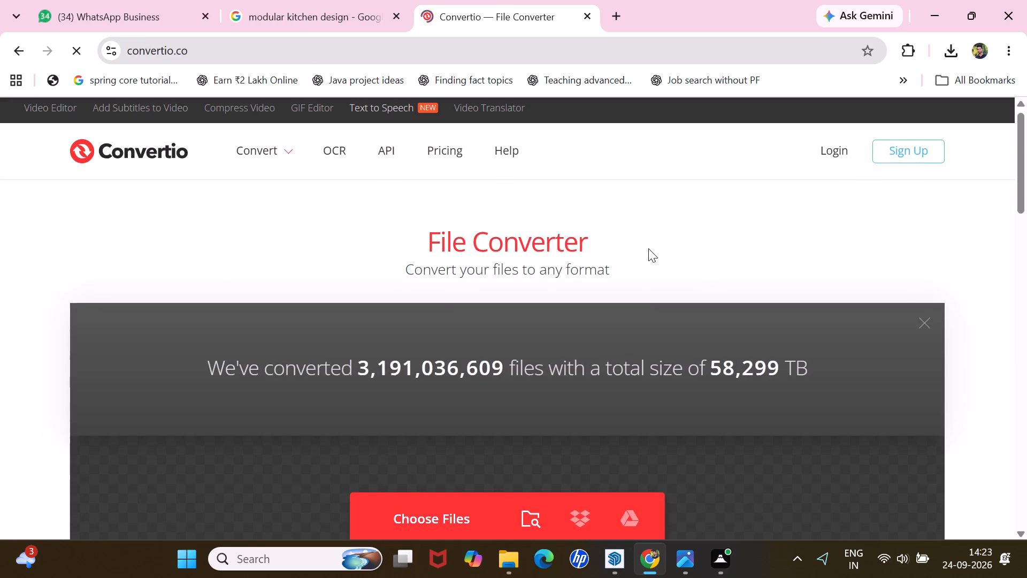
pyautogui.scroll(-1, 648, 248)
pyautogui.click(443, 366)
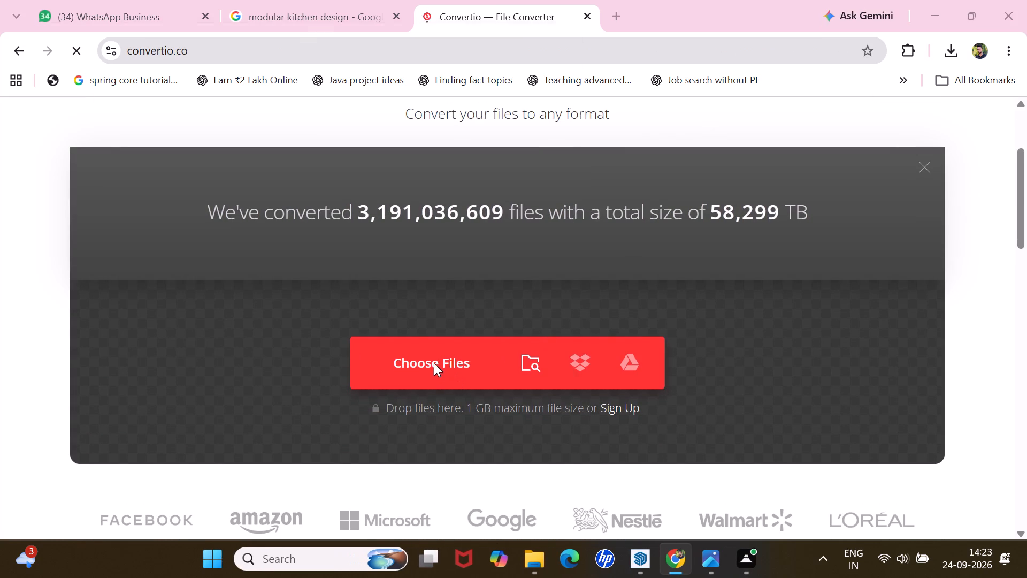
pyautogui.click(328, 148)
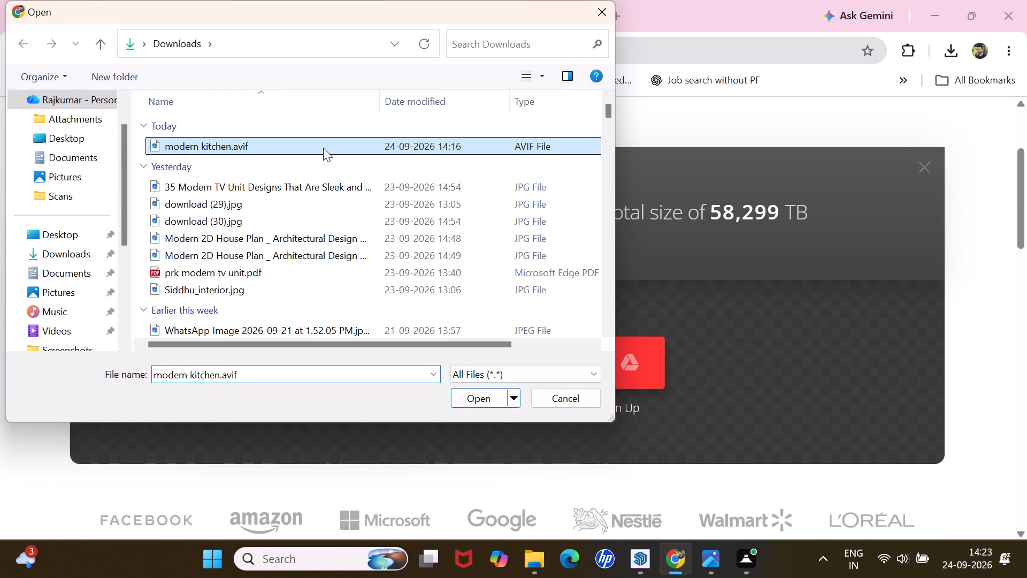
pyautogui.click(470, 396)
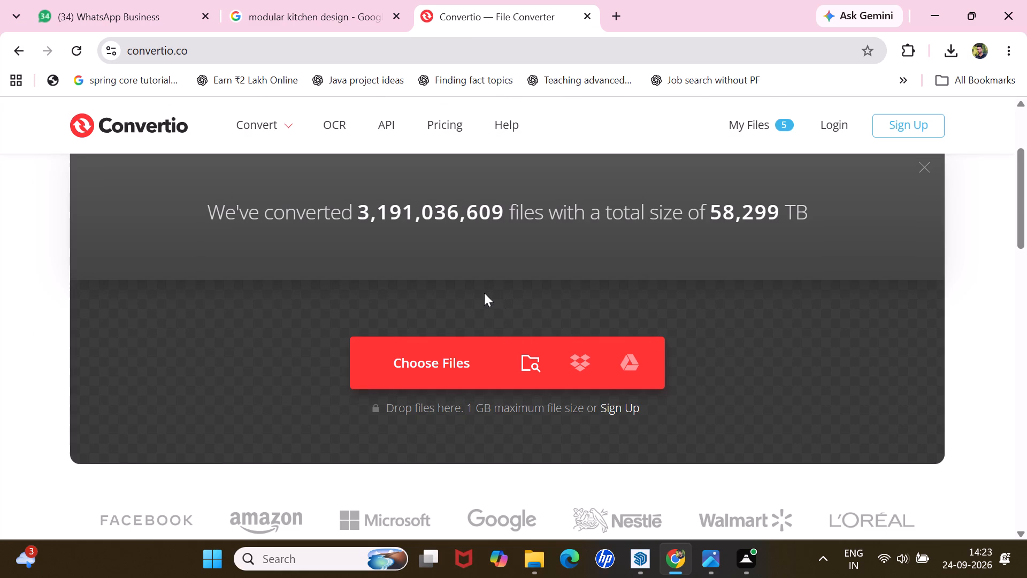
# Upload modern kitchen.avif from the Downloads folder to the Convertio file converter.
pyautogui.scroll(1, 476, 295)
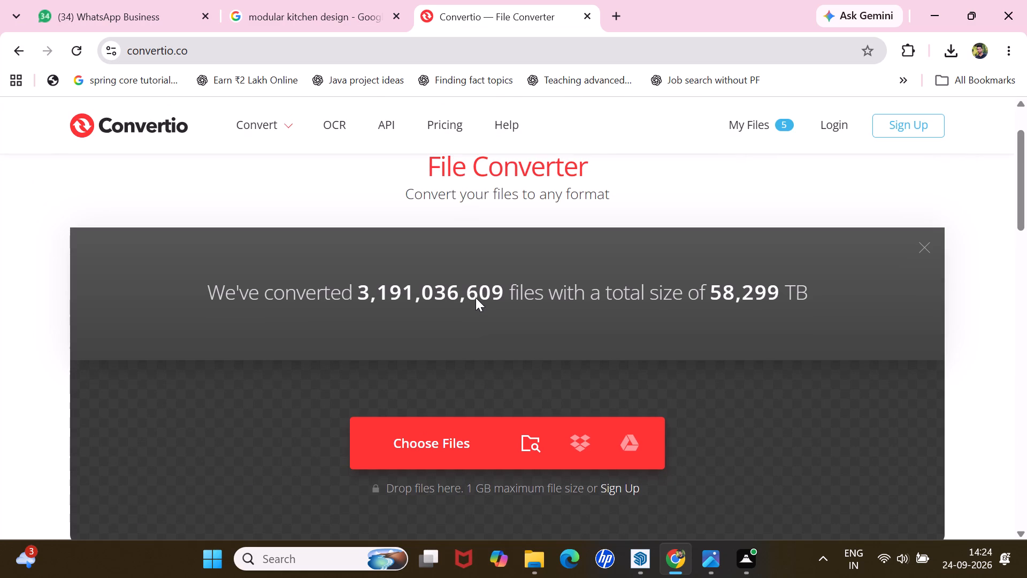
pyautogui.scroll(2, 468, 300)
pyautogui.scroll(-5, 467, 299)
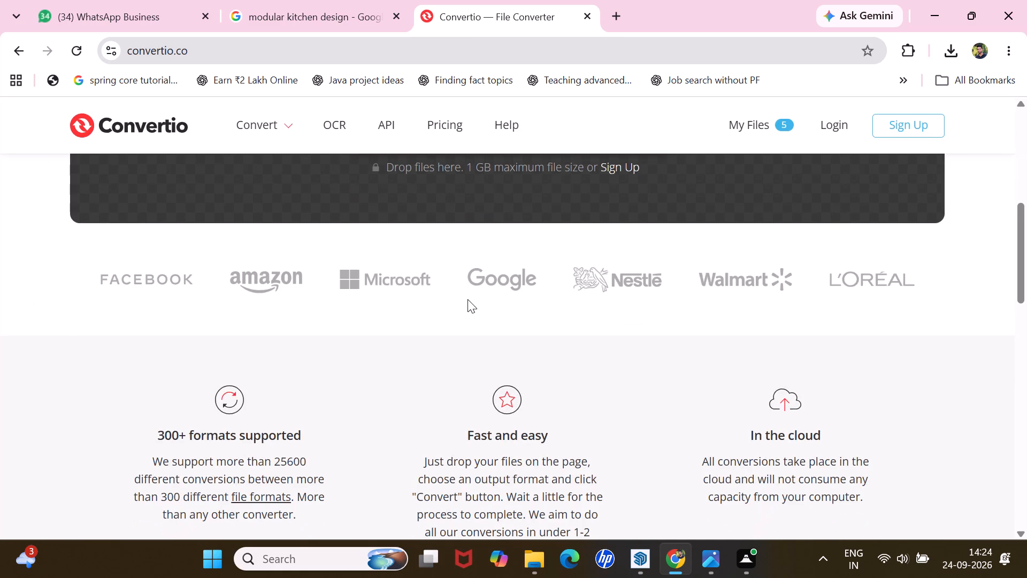
pyautogui.scroll(4, 467, 300)
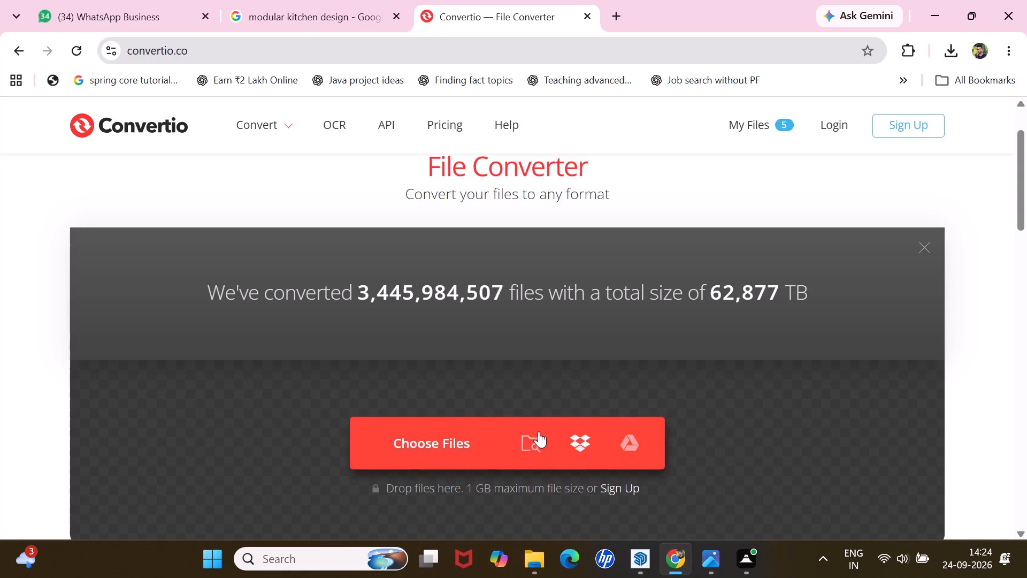
pyautogui.click(520, 440)
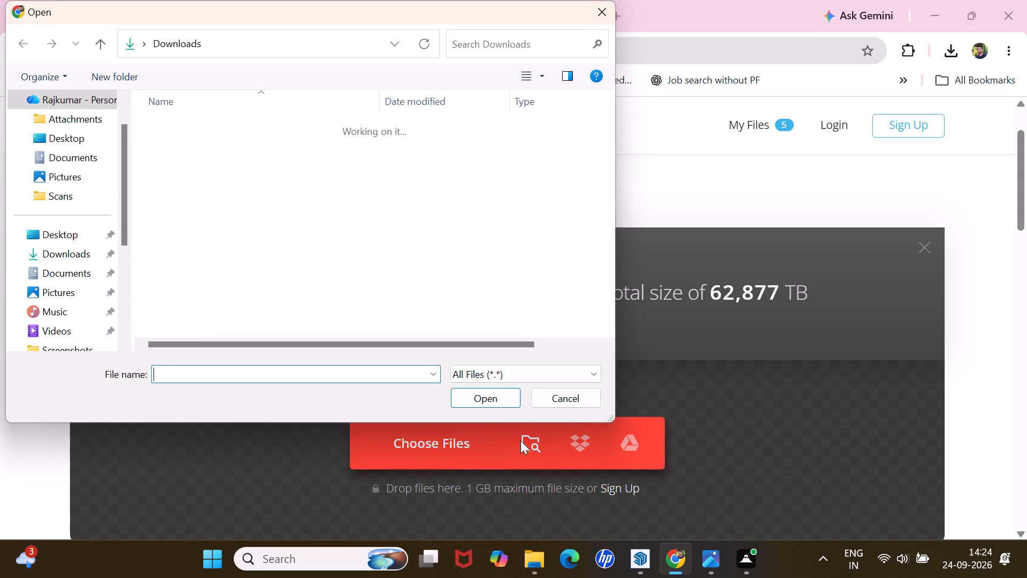
pyautogui.click(190, 148)
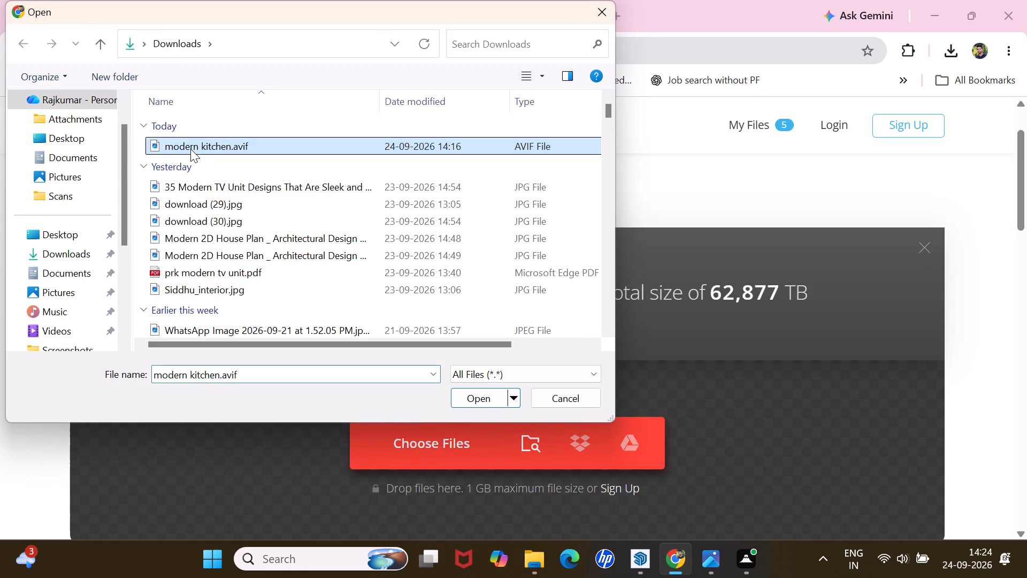
pyautogui.click(483, 403)
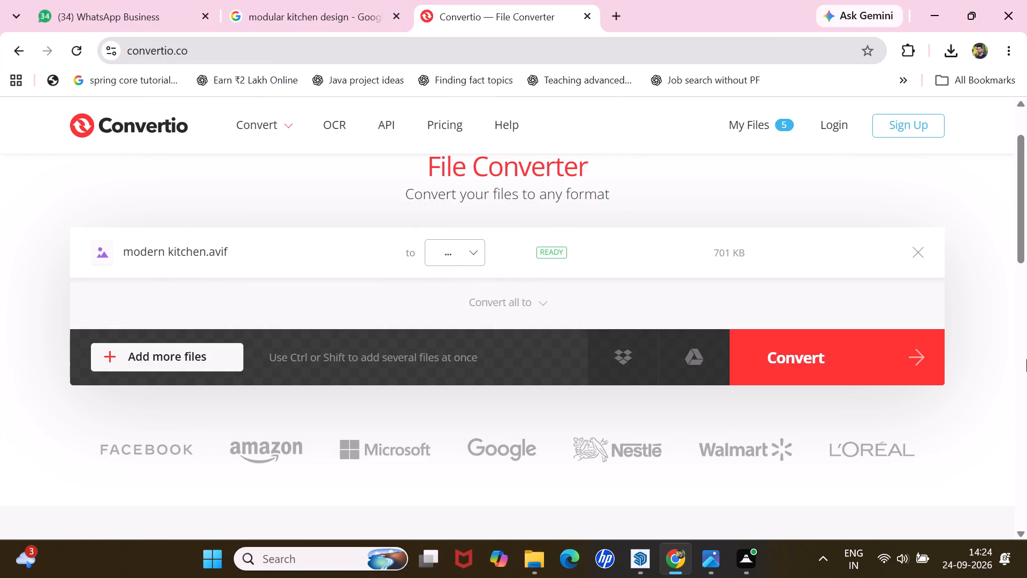
# Choose JPG as the output format for modern kitchen.avif and run the conversion.
pyautogui.click(931, 358)
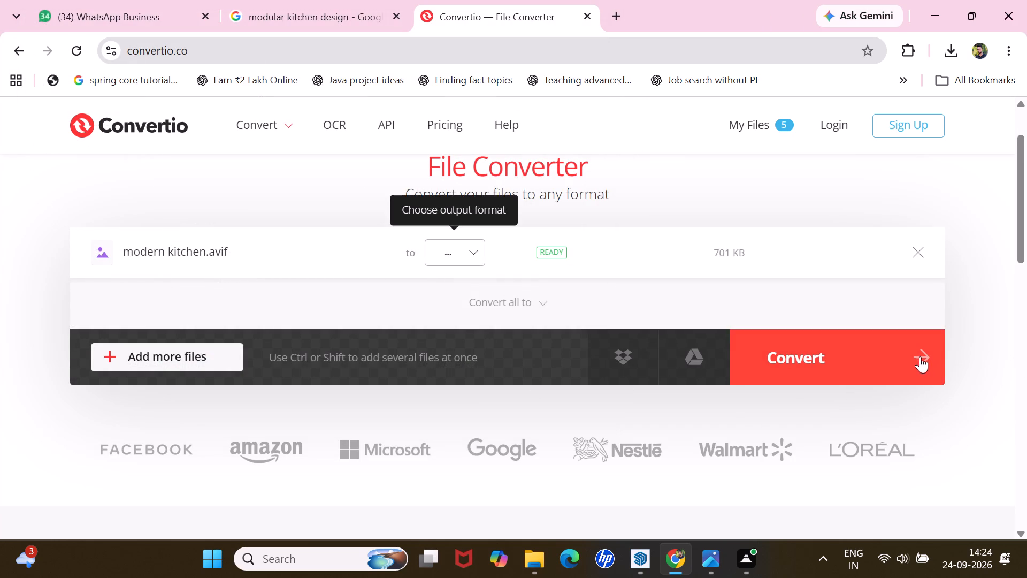
pyautogui.click(470, 257)
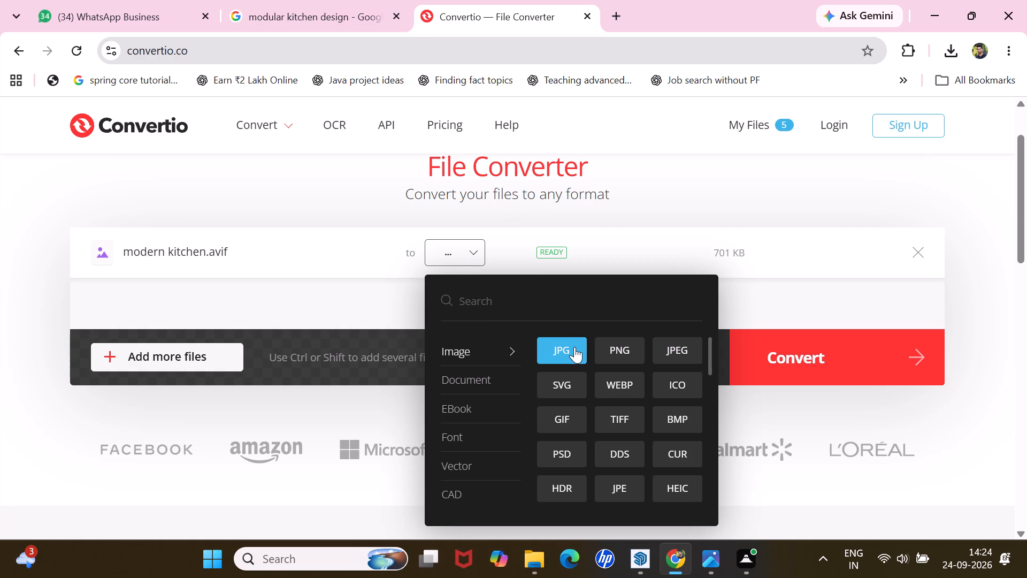
pyautogui.click(574, 347)
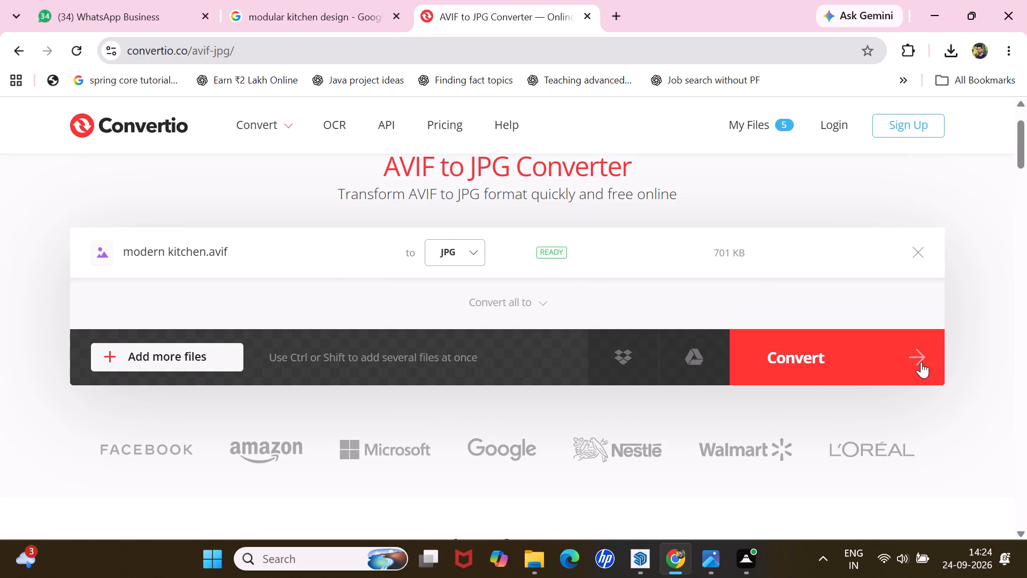
pyautogui.click(923, 353)
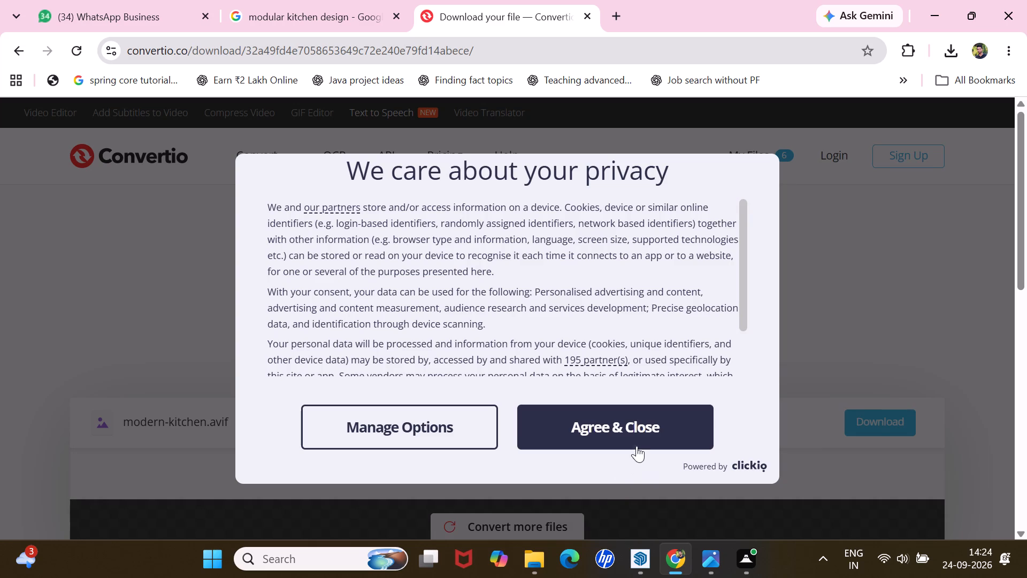
# Accept the site's privacy notice, download the converted kitchen JPG and view the recent downloads.
pyautogui.click(639, 431)
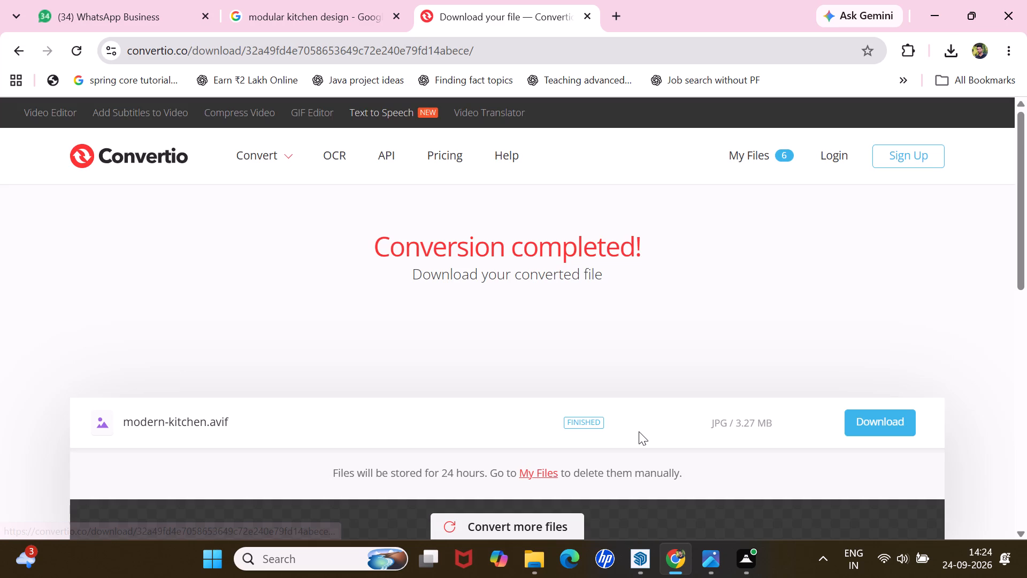
pyautogui.click(861, 418)
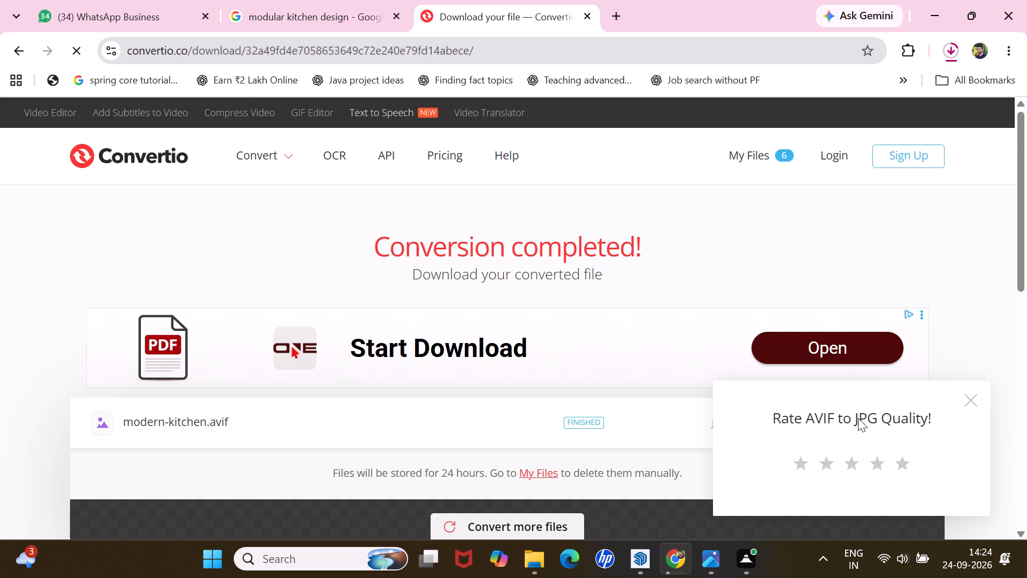
pyautogui.click(948, 58)
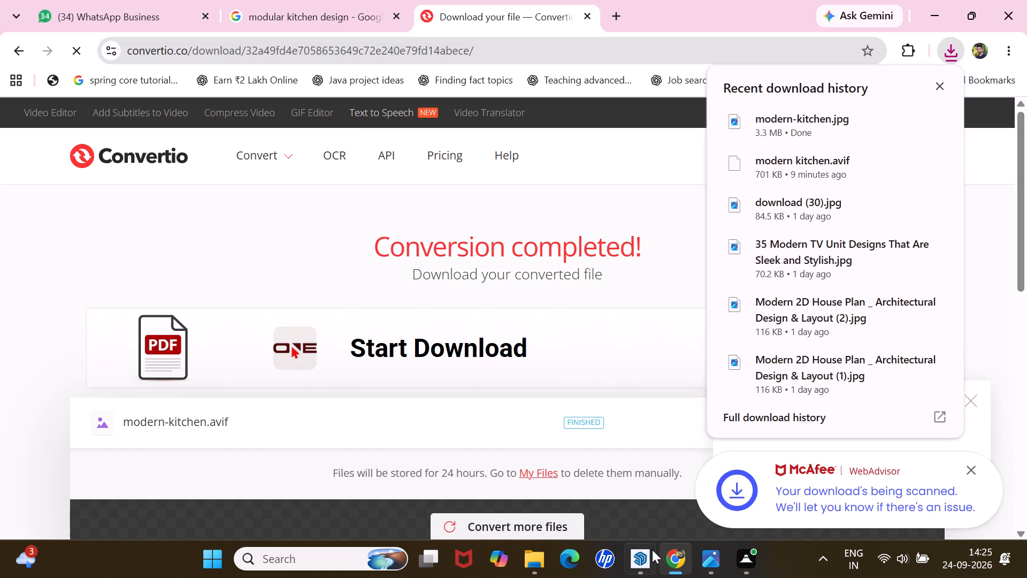
# Switch to SketchUp and load modern-kitchen.jpg from the Downloads folder as a new watermark.
pyautogui.click(649, 480)
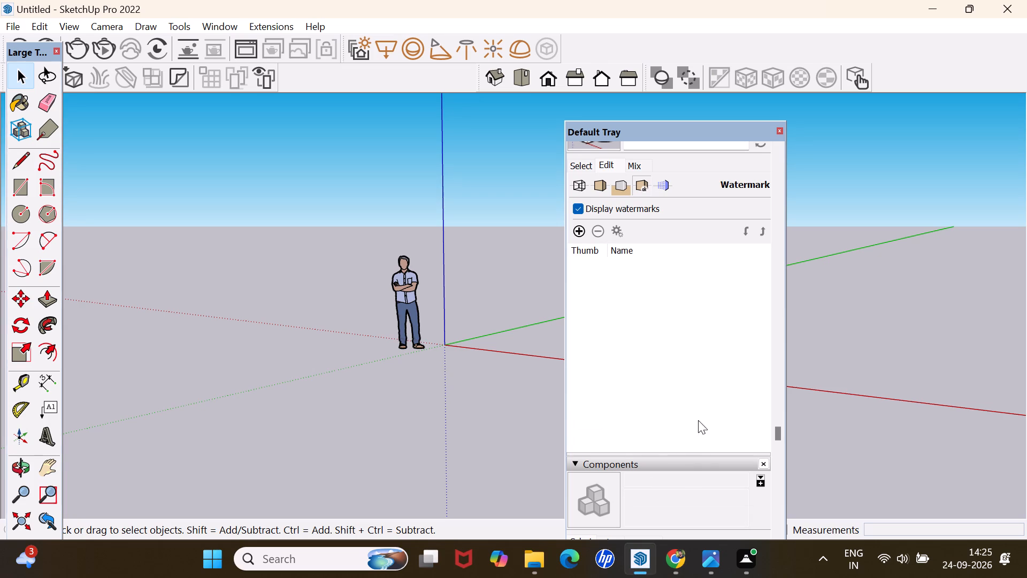
pyautogui.click(578, 229)
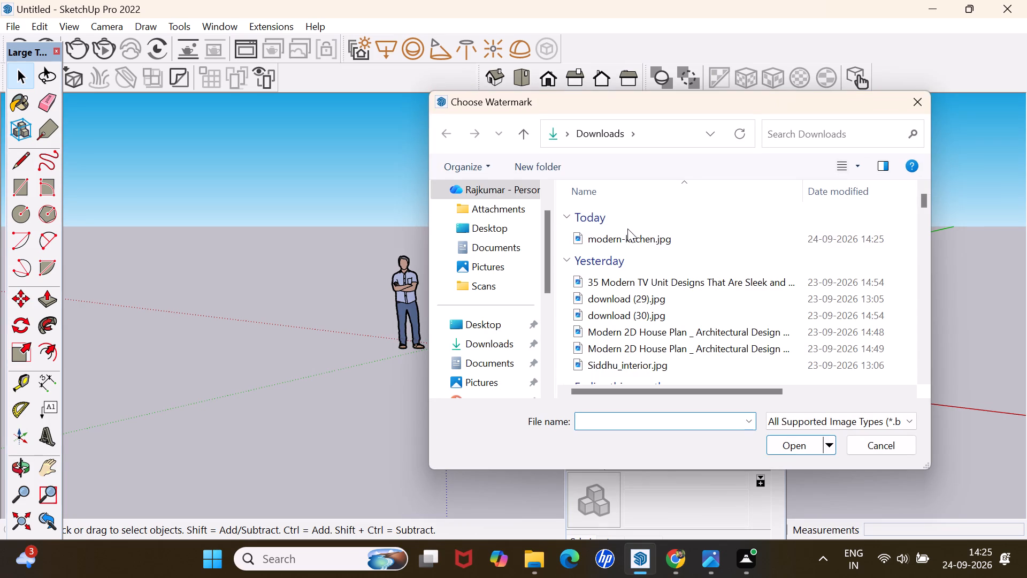
pyautogui.click(627, 237)
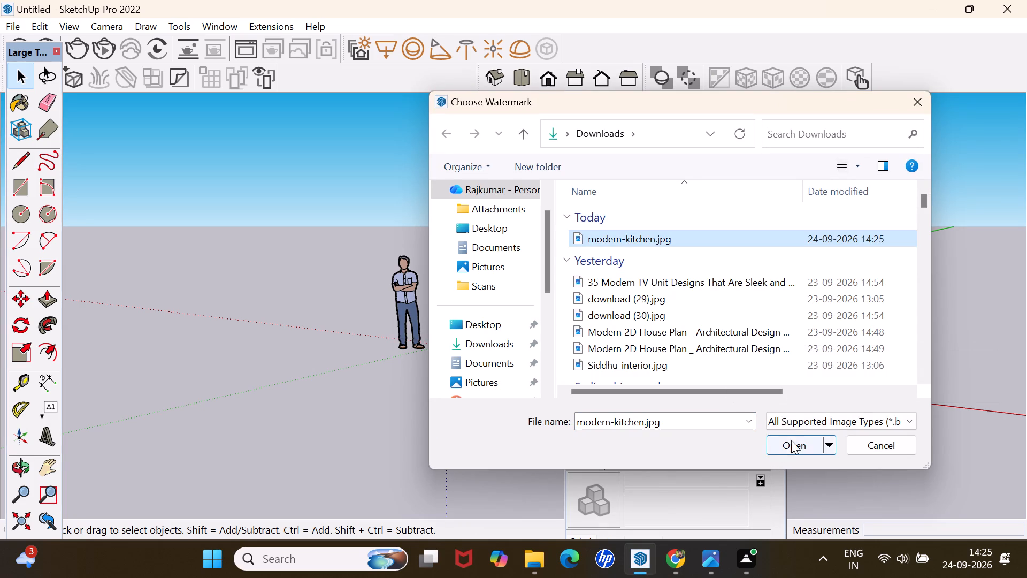
pyautogui.click(794, 434)
pyautogui.click(783, 444)
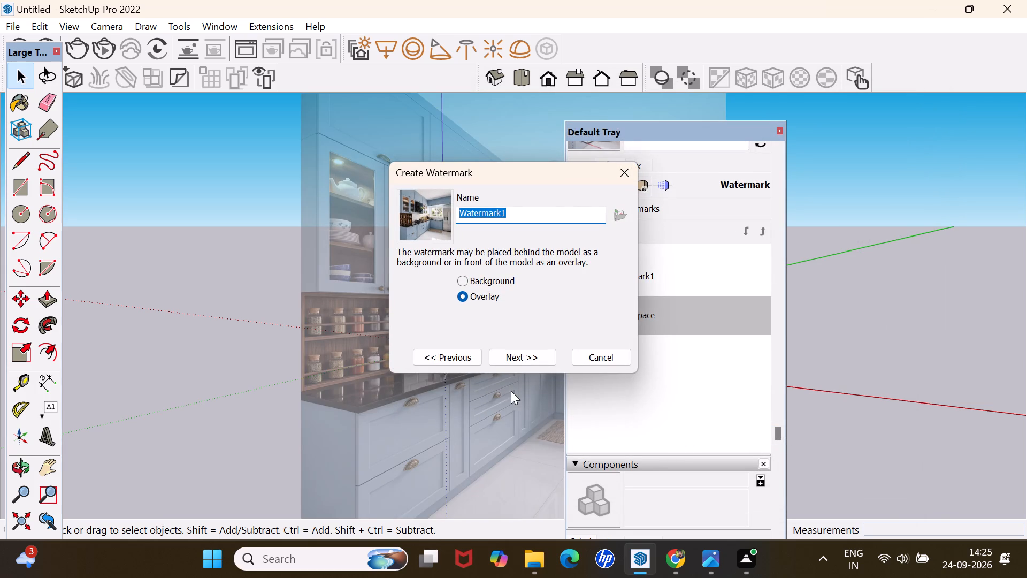
# Place the watermark behind the model as a Background, with the blend fully at Image and no mask.
pyautogui.click(488, 277)
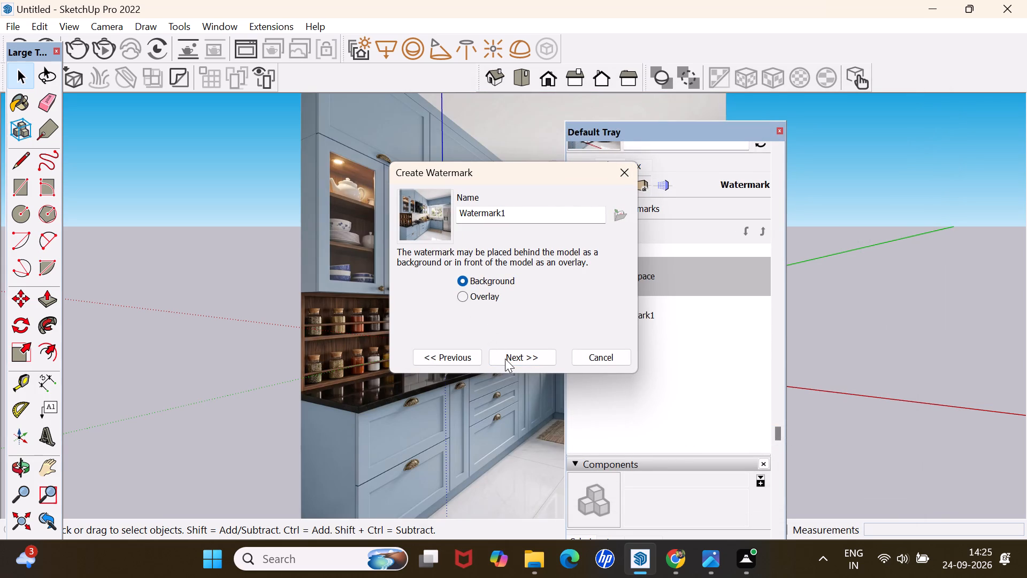
pyautogui.click(512, 361)
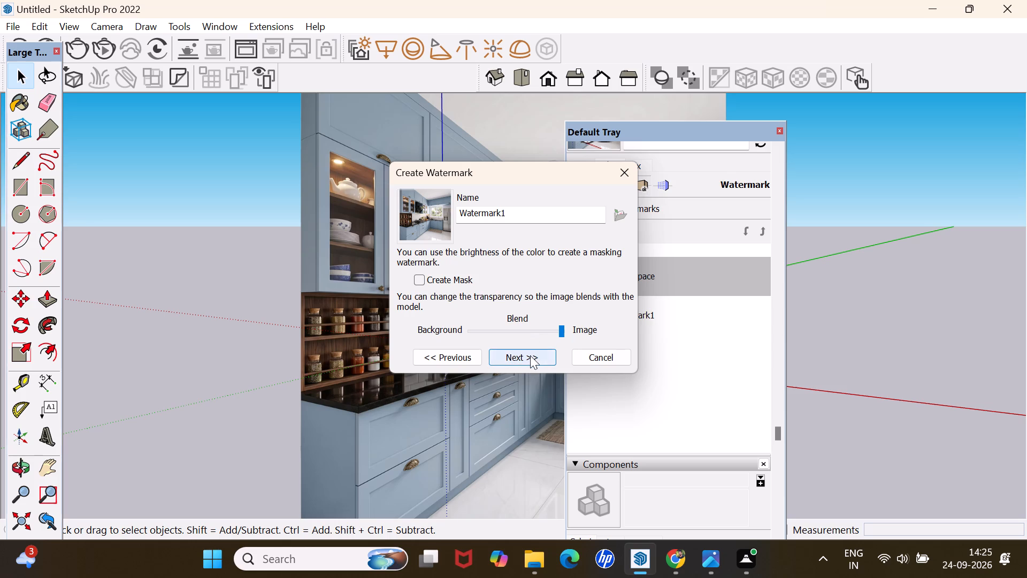
pyautogui.click(566, 331)
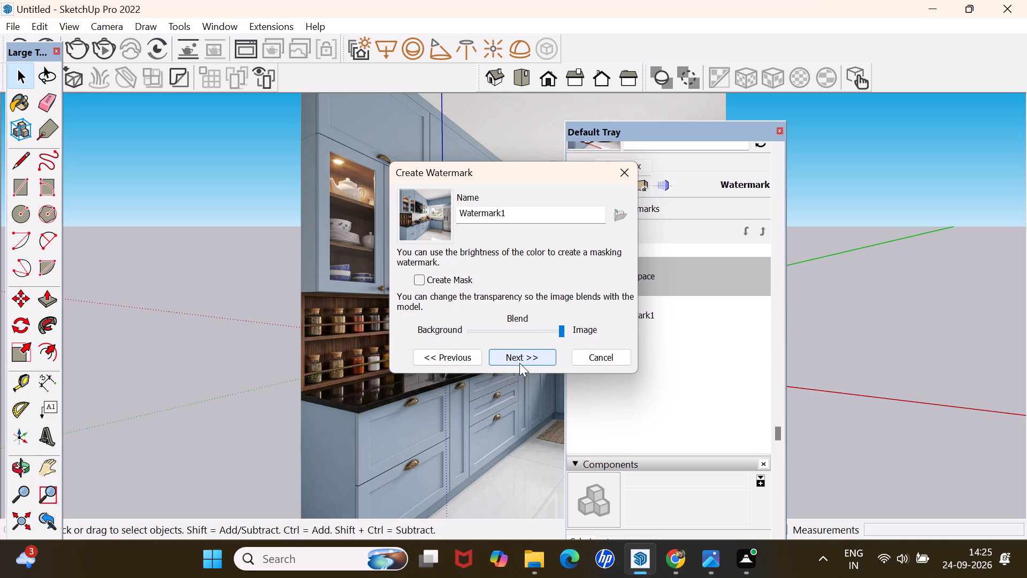
pyautogui.click(519, 363)
pyautogui.click(517, 349)
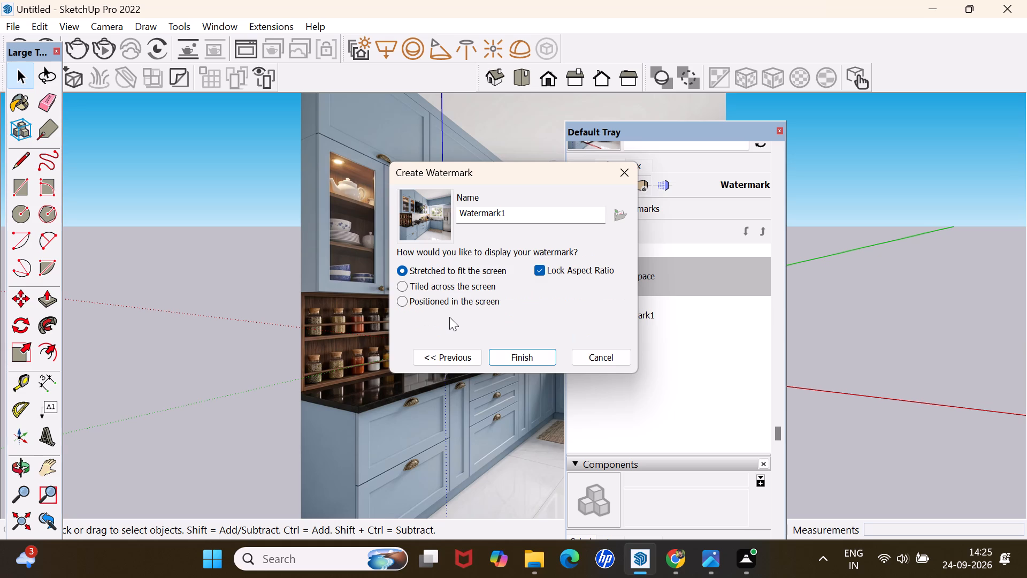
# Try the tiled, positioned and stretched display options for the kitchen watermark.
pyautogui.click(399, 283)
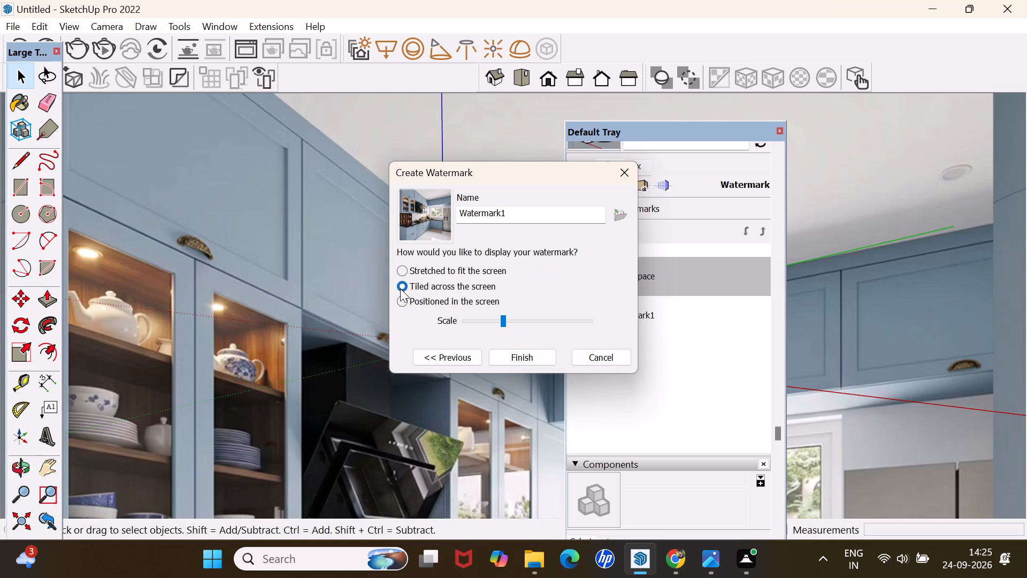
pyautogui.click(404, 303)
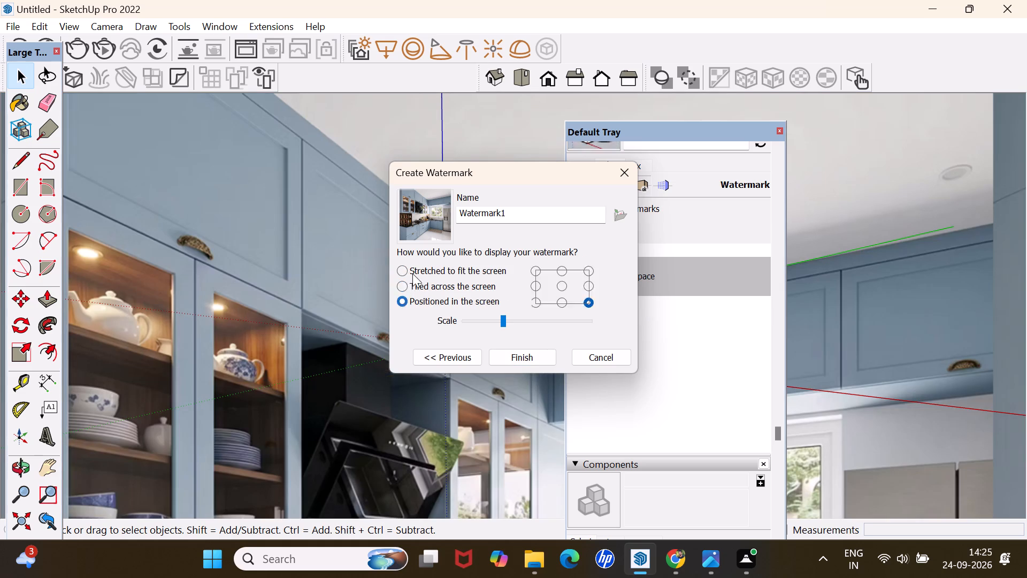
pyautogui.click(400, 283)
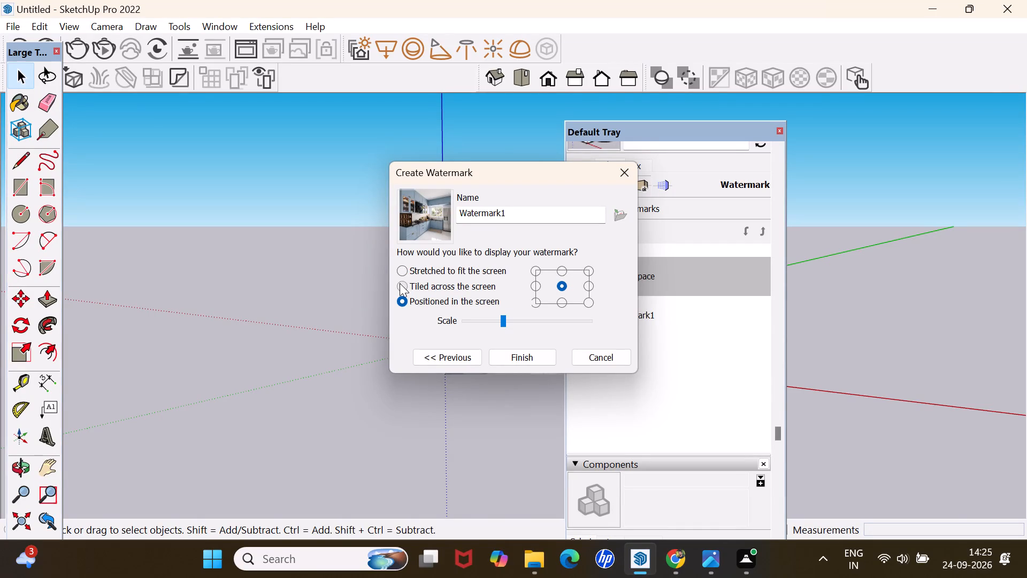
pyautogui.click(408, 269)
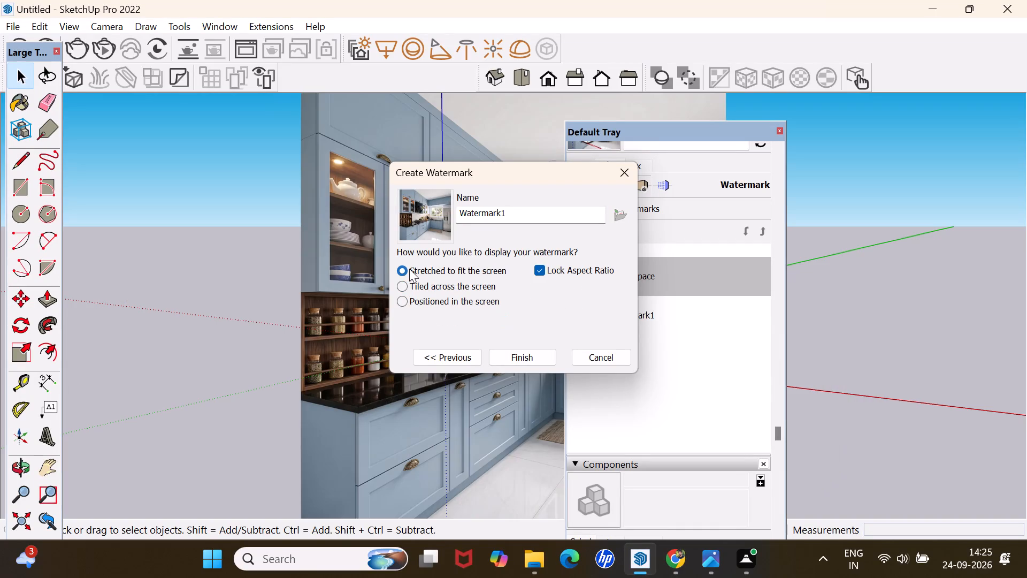
# Position the watermark in the screen's top-right corner, enlarge its scale to near the maximum, and finish creating it.
pyautogui.click(412, 305)
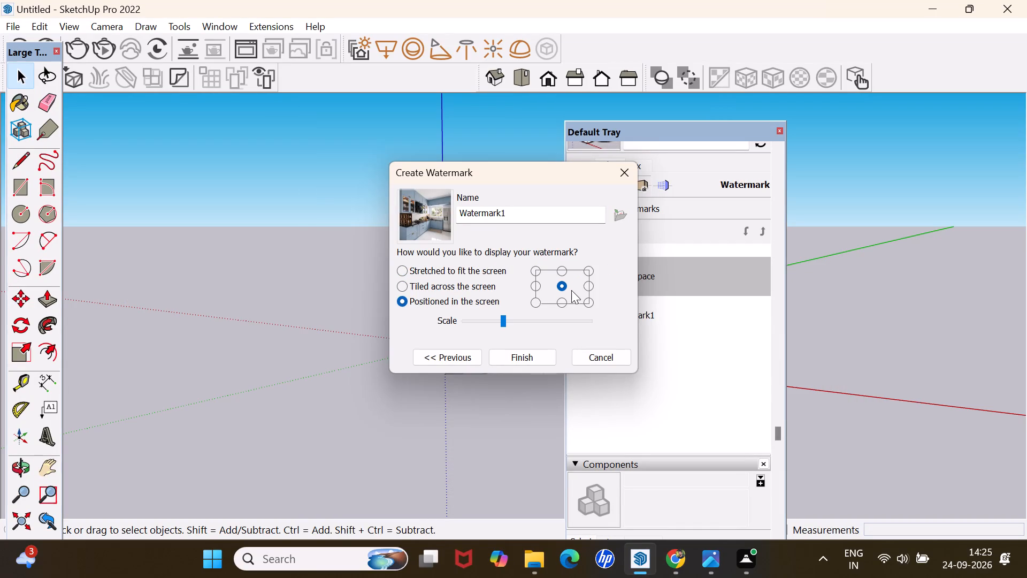
pyautogui.click(586, 270)
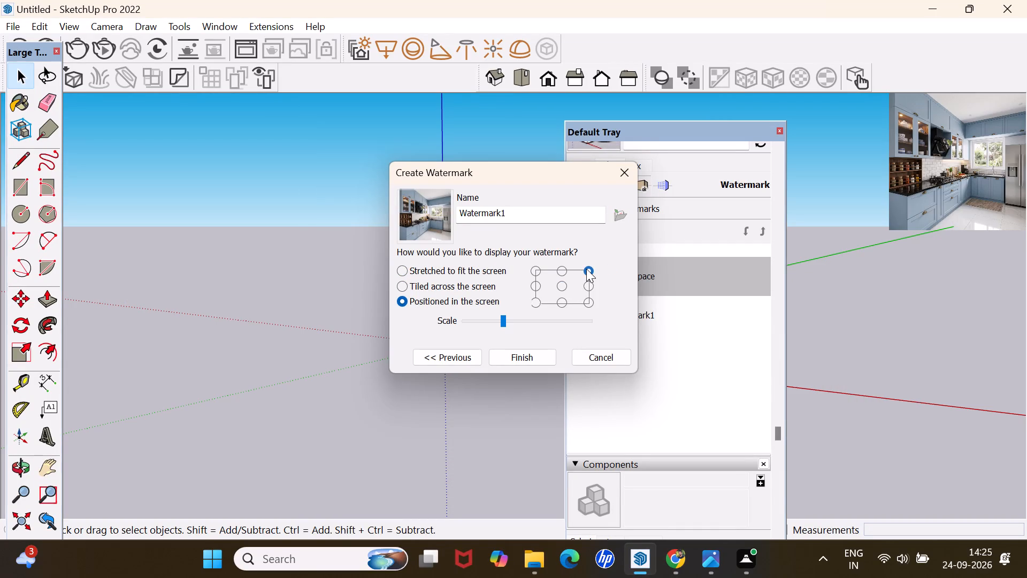
pyautogui.click(534, 320)
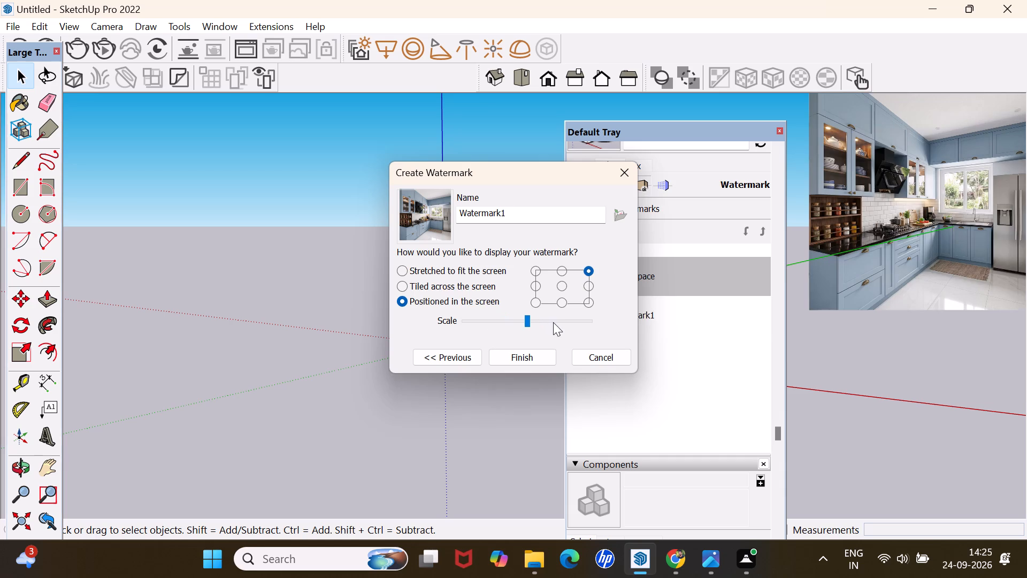
pyautogui.click(581, 322)
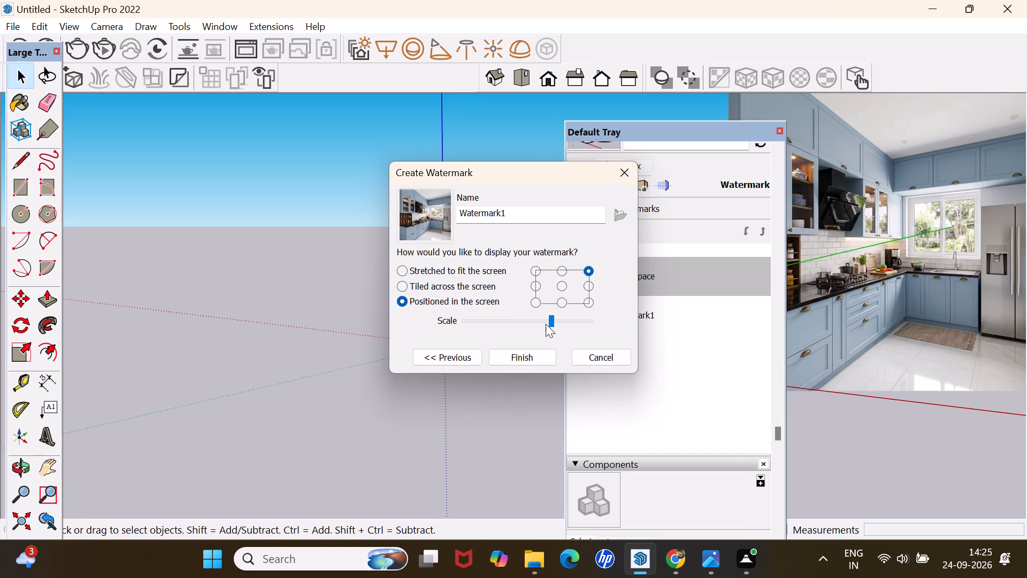
pyautogui.moveTo(550, 320); pyautogui.dragTo(574, 324)
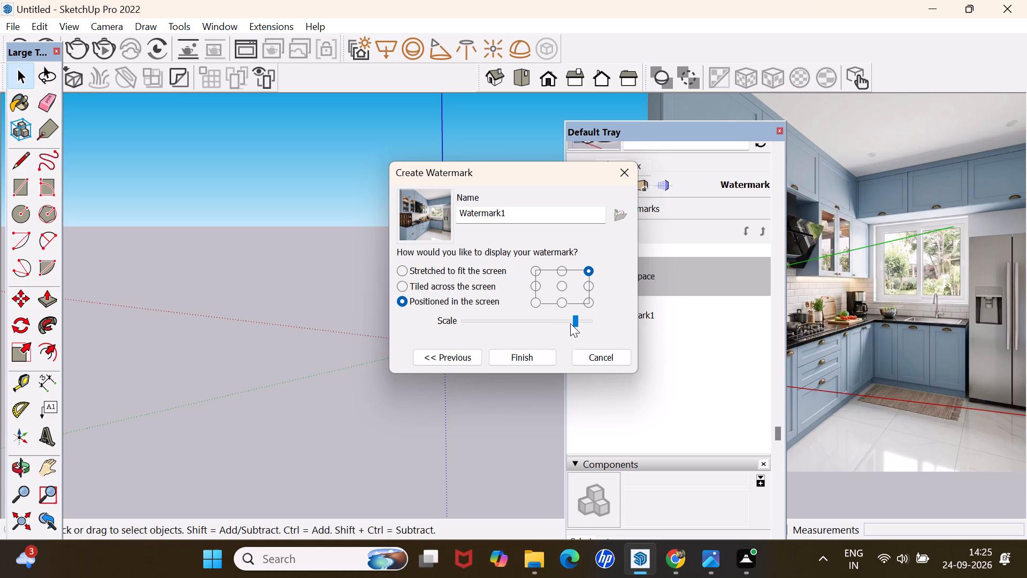
pyautogui.click(525, 359)
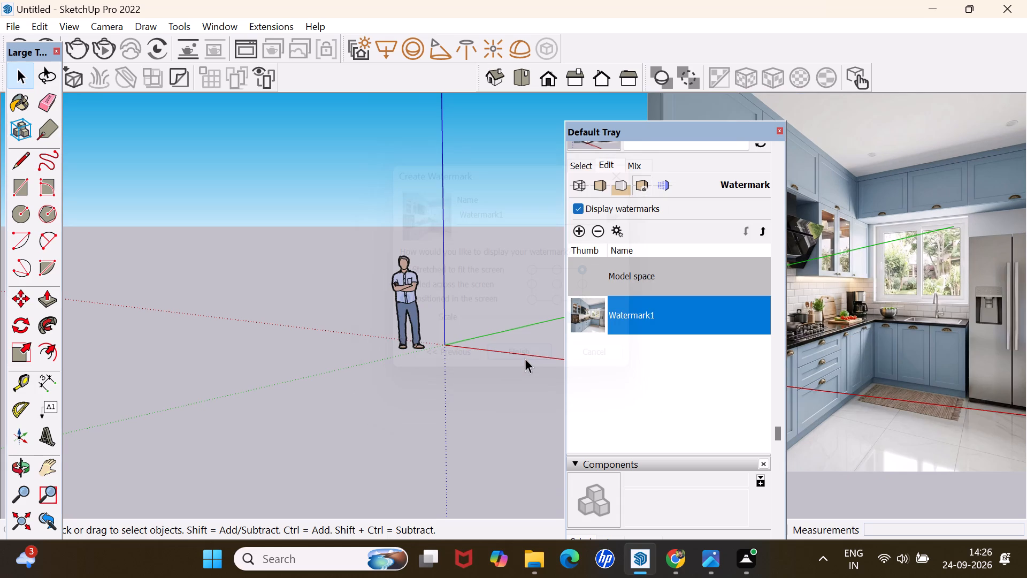
# Close the Default Tray to clear the view of the kitchen watermark.
pyautogui.click(779, 132)
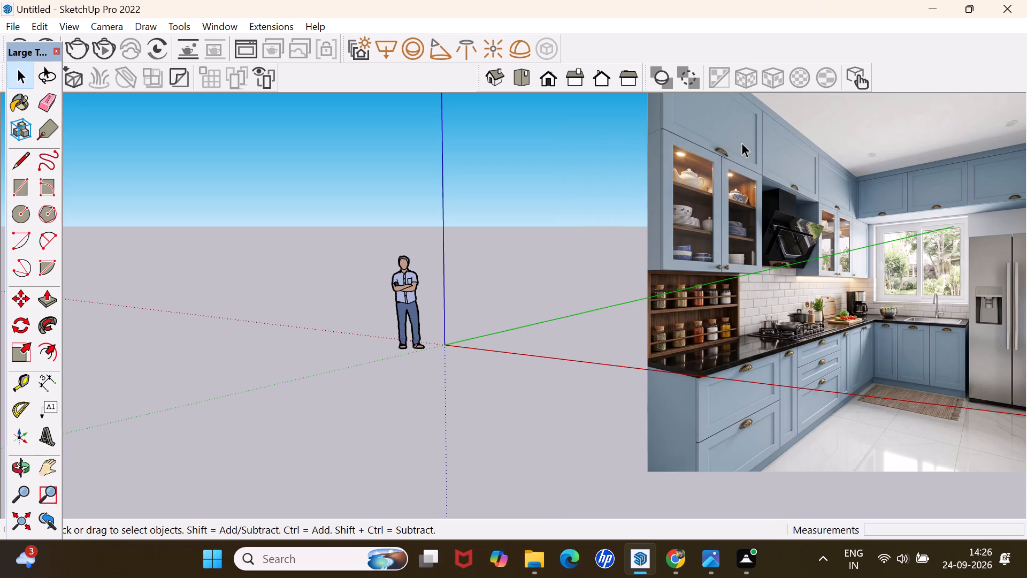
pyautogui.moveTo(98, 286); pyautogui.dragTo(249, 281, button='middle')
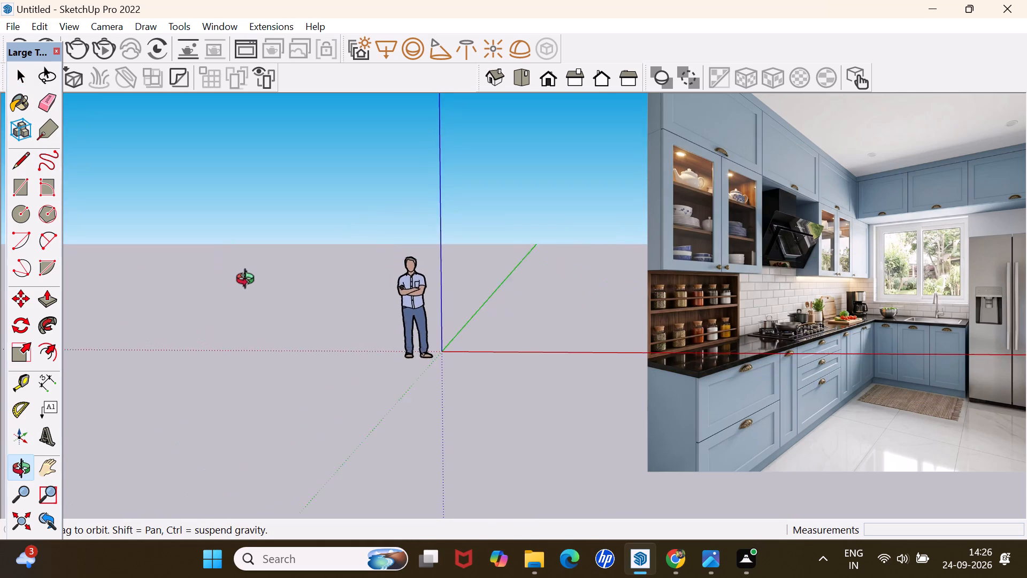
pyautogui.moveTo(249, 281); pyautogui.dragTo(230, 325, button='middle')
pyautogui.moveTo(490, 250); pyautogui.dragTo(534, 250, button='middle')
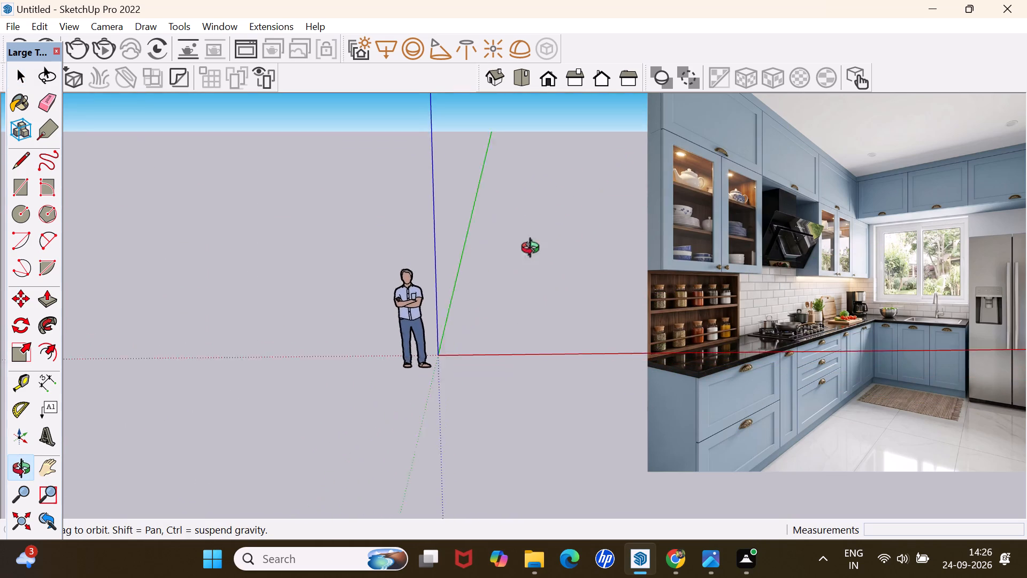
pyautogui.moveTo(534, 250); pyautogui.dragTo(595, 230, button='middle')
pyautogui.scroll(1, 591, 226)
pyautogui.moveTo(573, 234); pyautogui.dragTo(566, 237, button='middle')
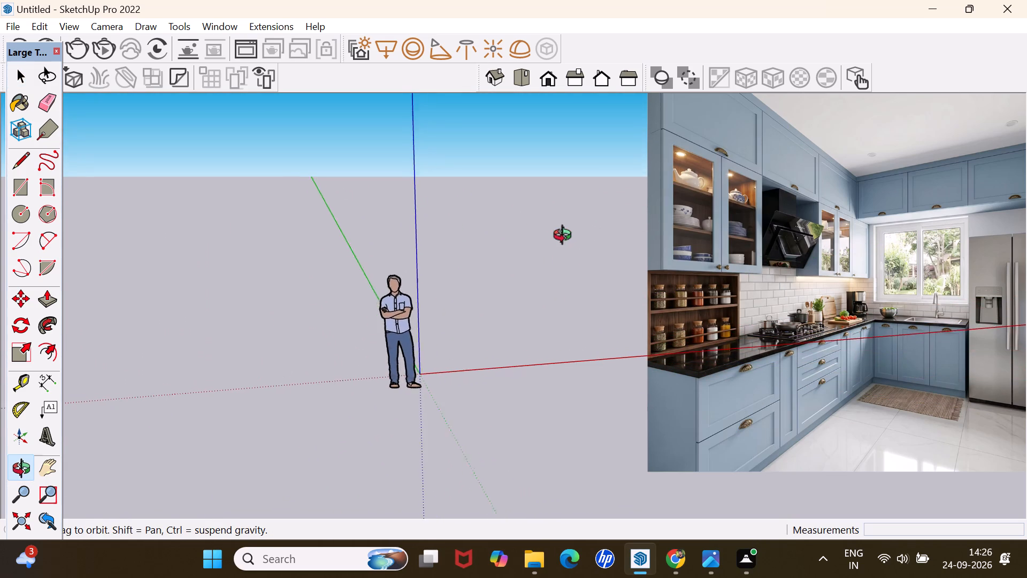
# Draw a 12' by 12' rectangle on the ground plane, beyond the origin between the green and red axes.
pyautogui.moveTo(566, 237); pyautogui.dragTo(557, 225, button='middle')
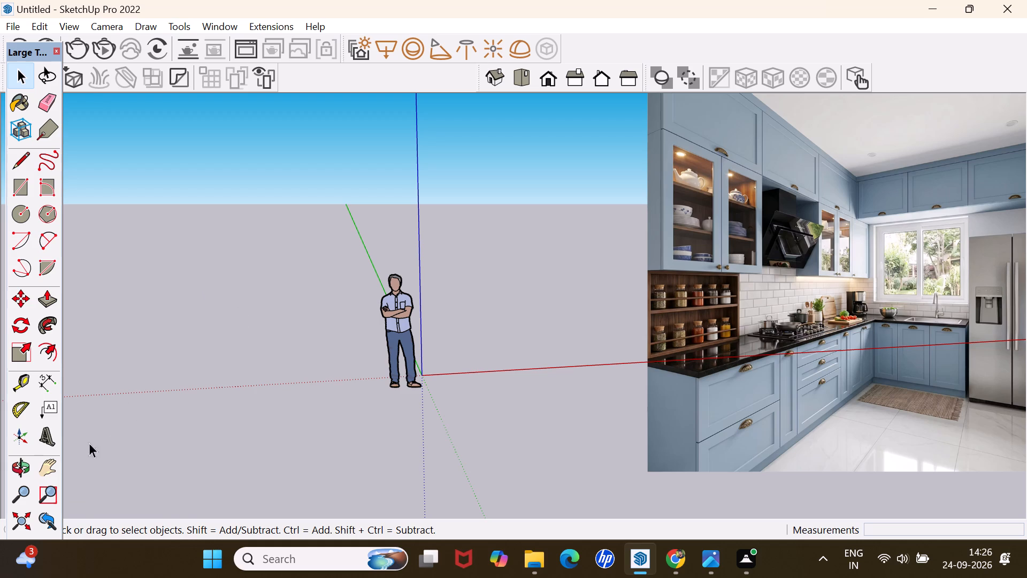
pyautogui.click(44, 467)
pyautogui.moveTo(604, 175); pyautogui.dragTo(396, 242)
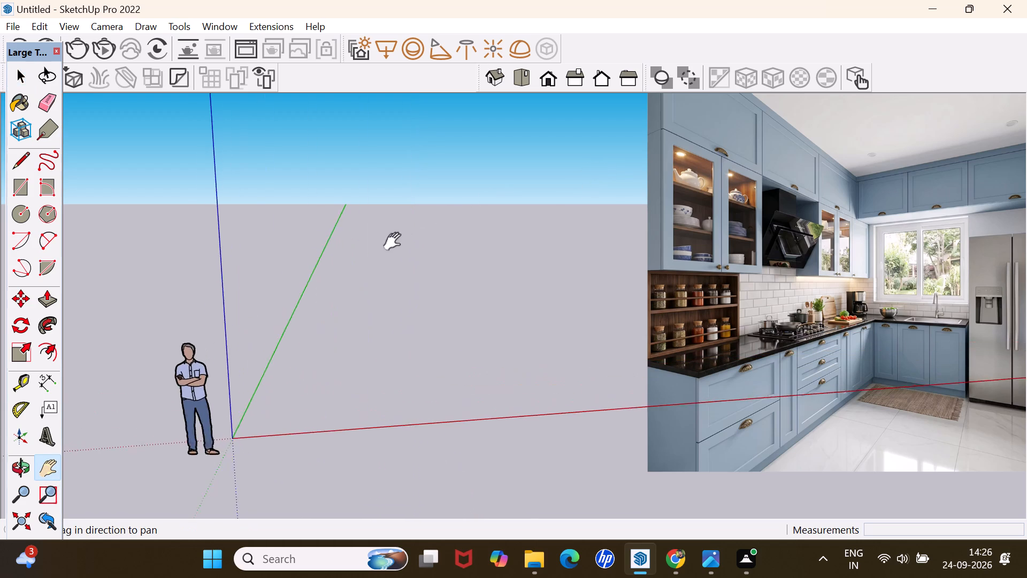
pyautogui.moveTo(396, 242); pyautogui.dragTo(390, 267)
pyautogui.press('space')
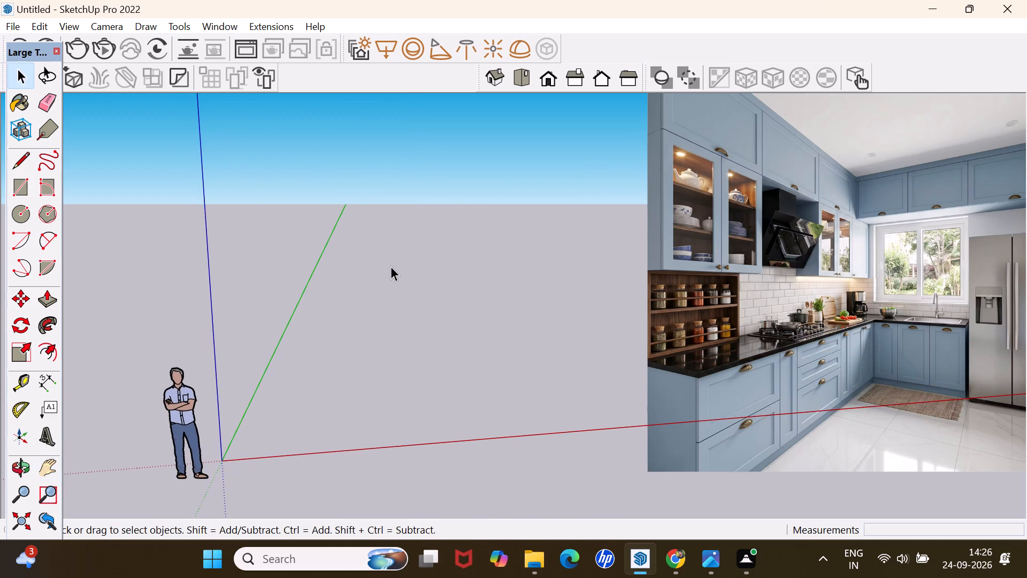
pyautogui.write('rec')
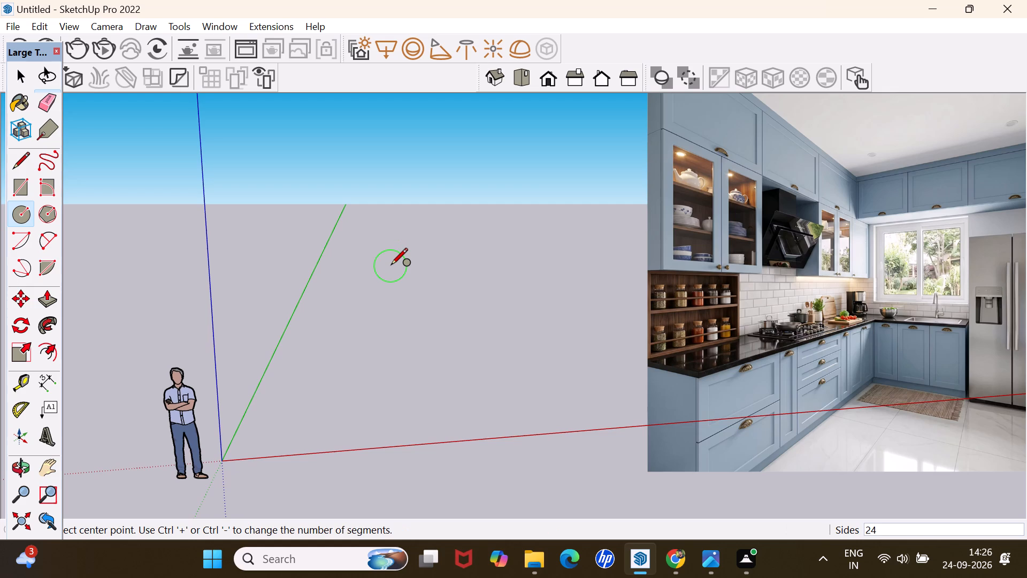
pyautogui.press('space')
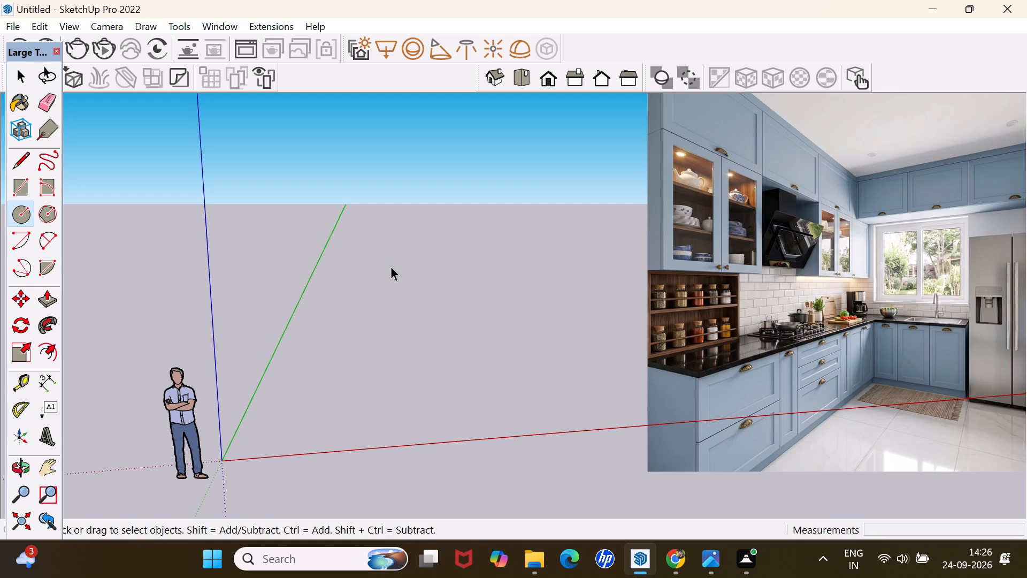
pyautogui.press('r')
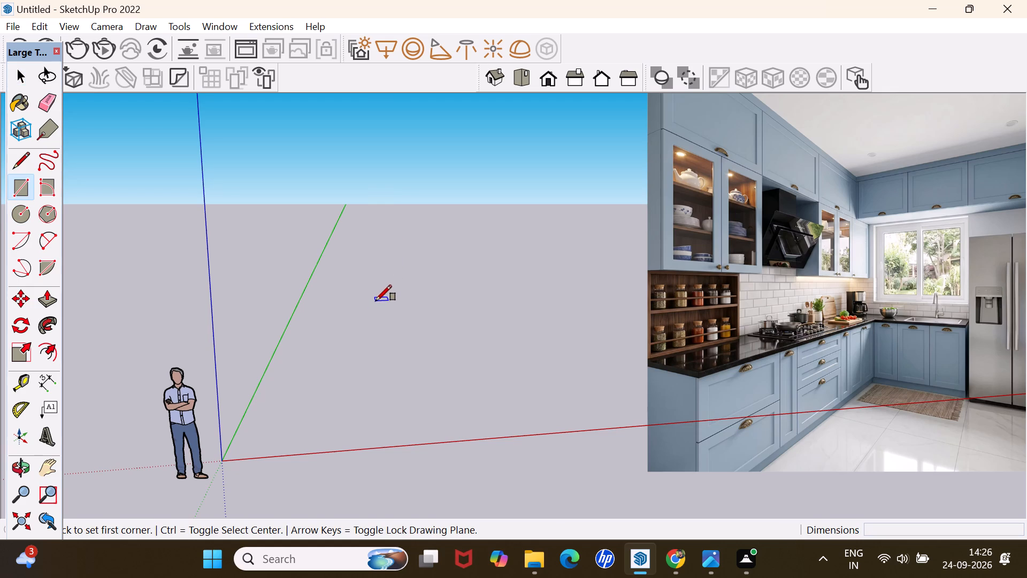
pyautogui.click(374, 285)
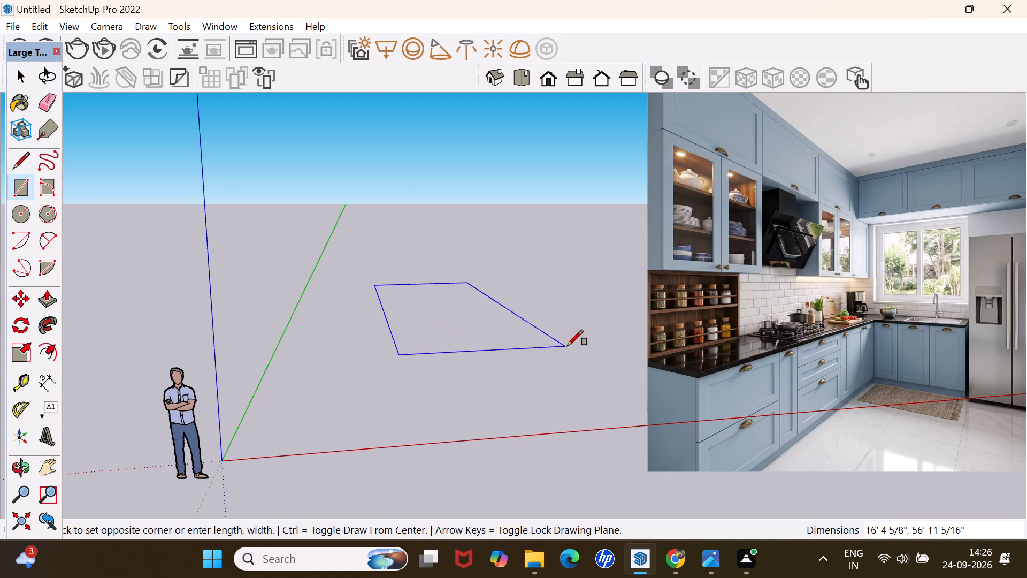
pyautogui.write("12',12'")
pyautogui.press('Return')
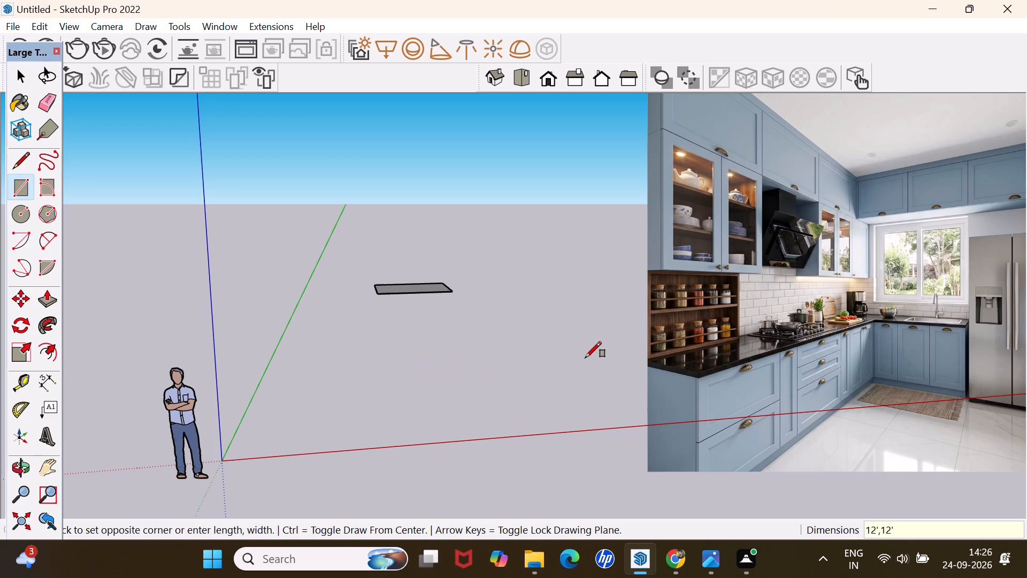
pyautogui.press('space')
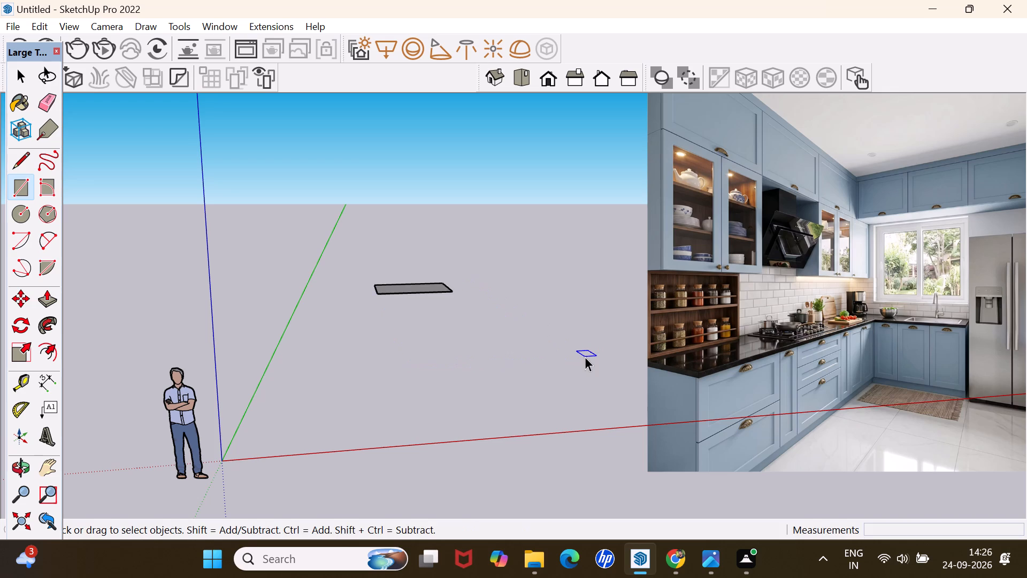
# Move the whole 12' square about 55' forward across the ground, closer to the red axis.
pyautogui.moveTo(480, 247); pyautogui.dragTo(324, 327)
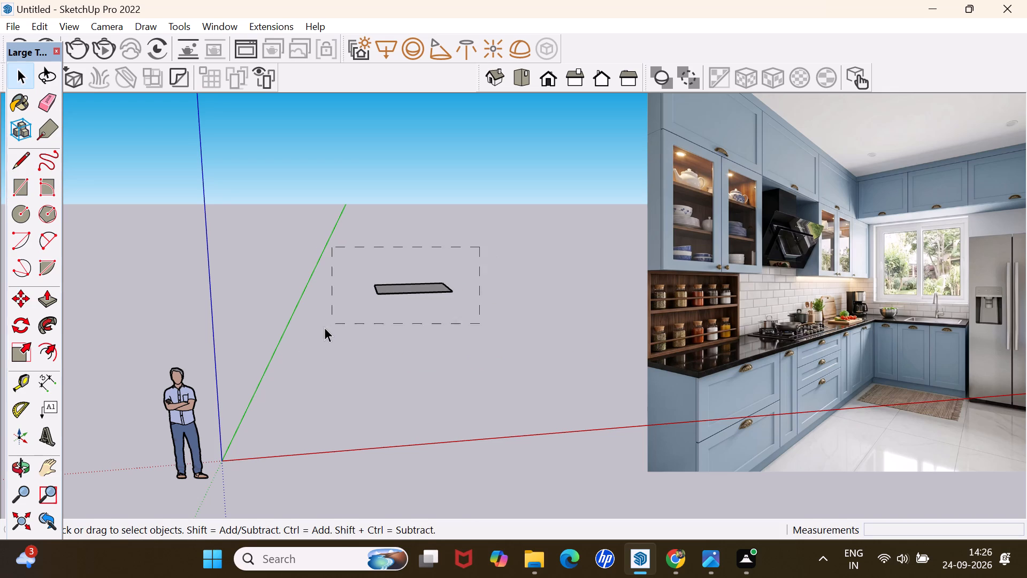
pyautogui.moveTo(324, 327); pyautogui.dragTo(318, 331)
pyautogui.press('n')
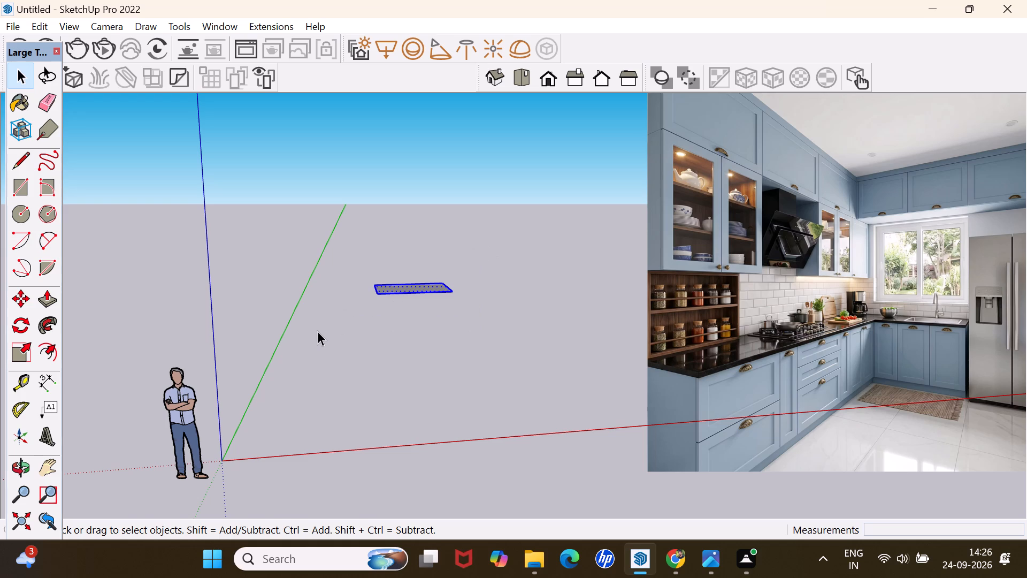
pyautogui.press('m')
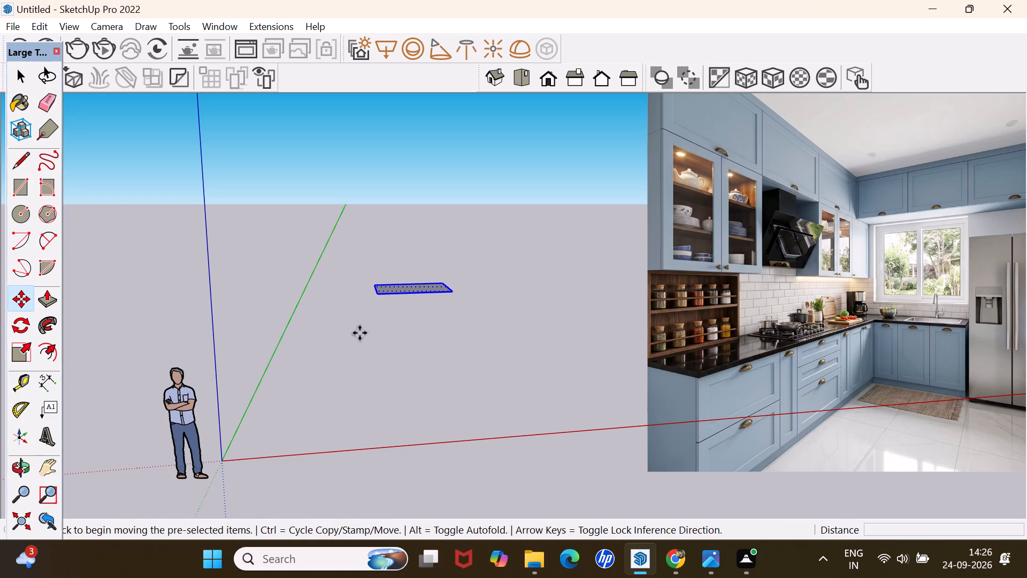
pyautogui.click(454, 287)
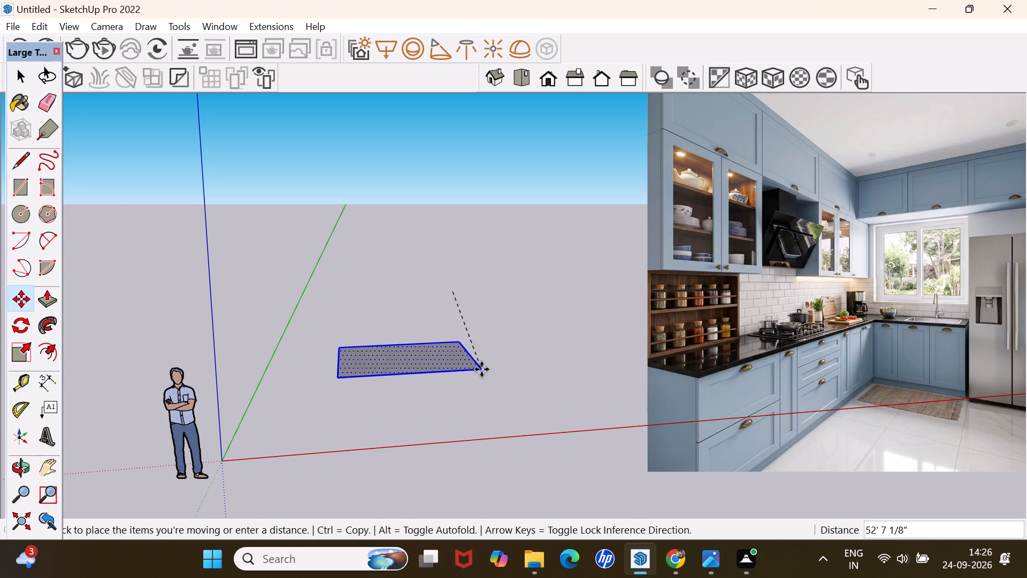
pyautogui.click(479, 376)
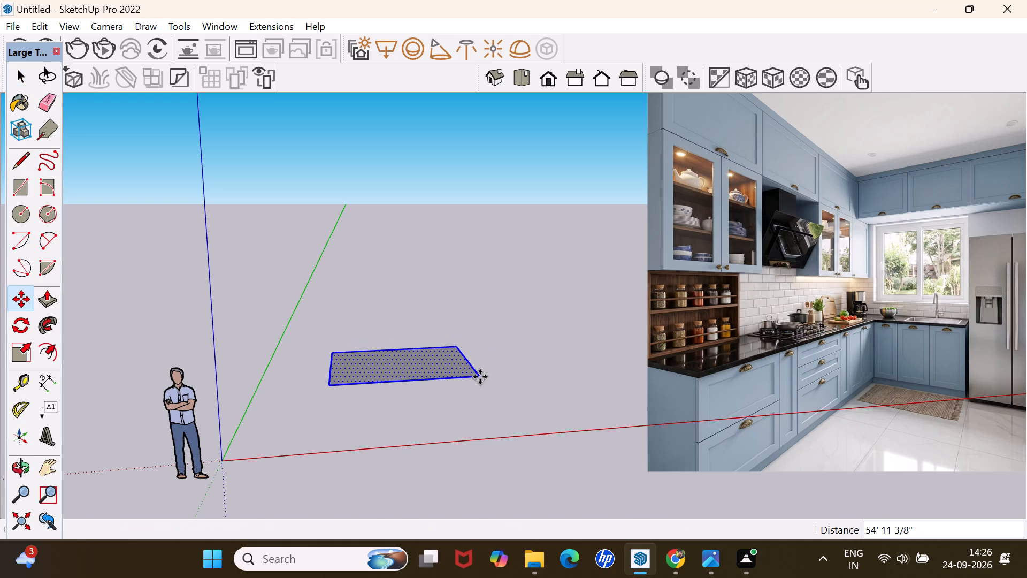
pyautogui.press('space')
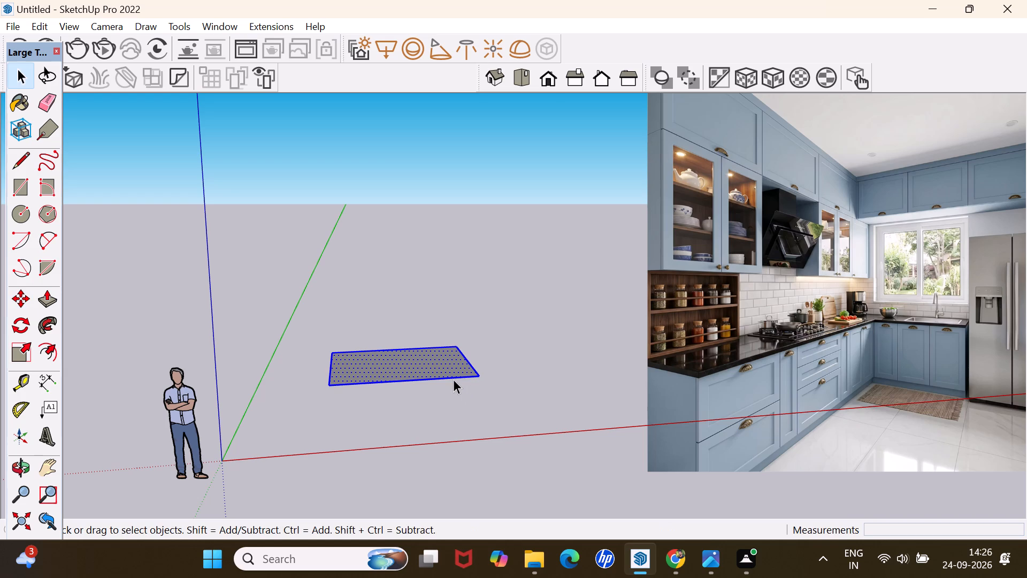
# Place guides 6" inside the back and right-hand edges of the square.
pyautogui.click(522, 79)
pyautogui.moveTo(370, 238); pyautogui.dragTo(321, 253, button='middle')
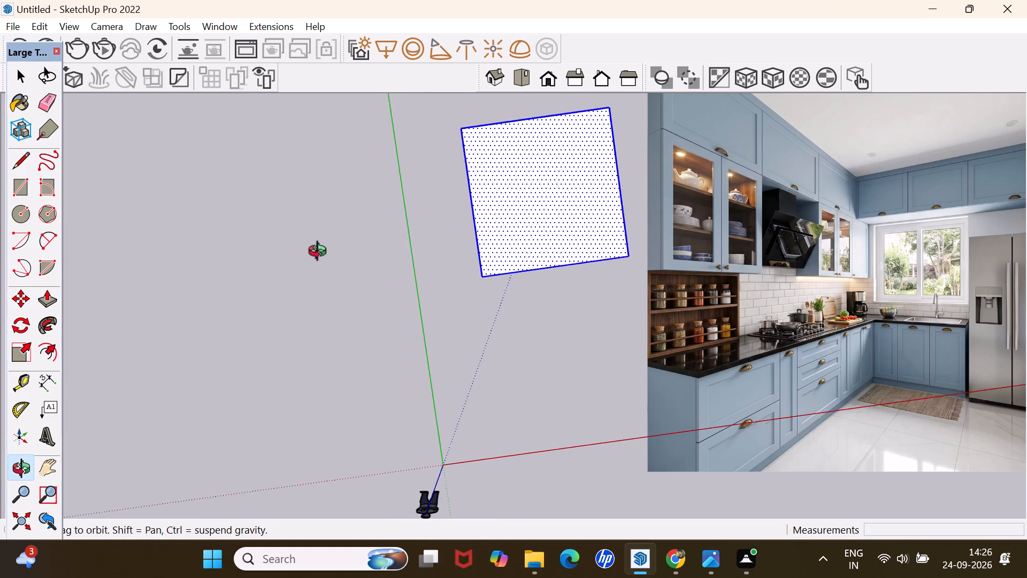
pyautogui.moveTo(321, 253); pyautogui.dragTo(353, 240, button='middle')
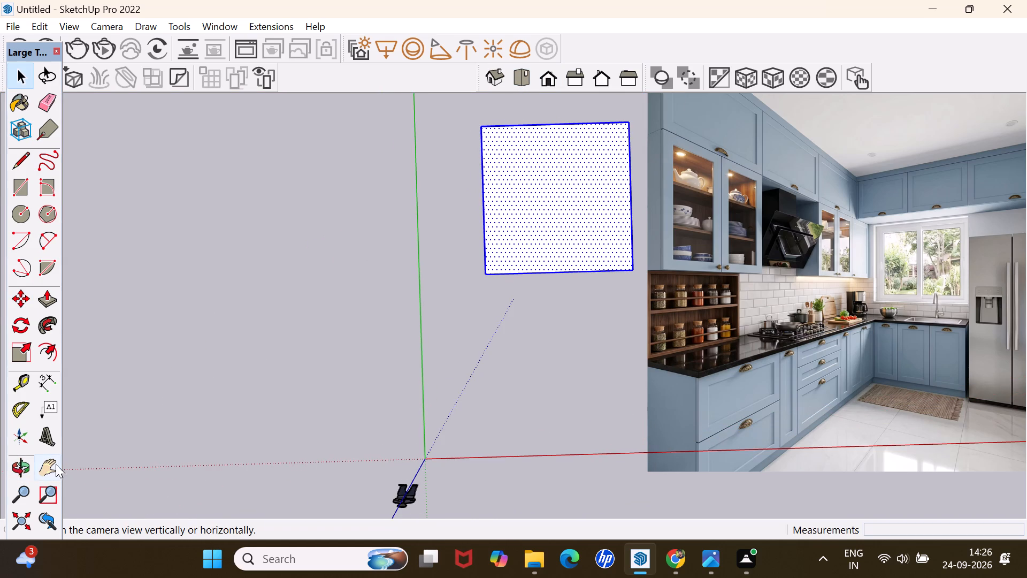
pyautogui.click(54, 463)
pyautogui.moveTo(492, 218); pyautogui.dragTo(366, 274)
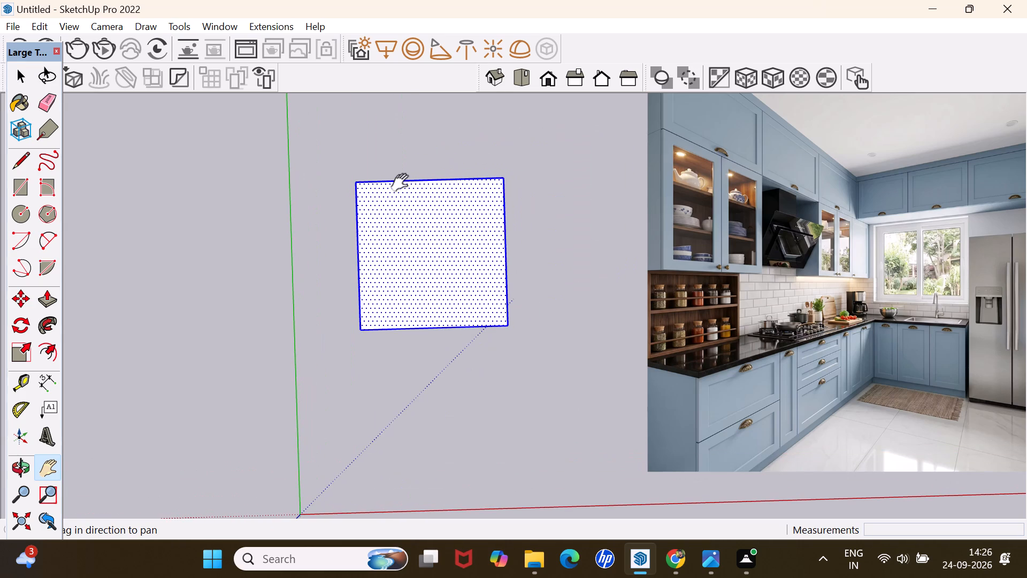
pyautogui.scroll(1, 402, 180)
pyautogui.press('space')
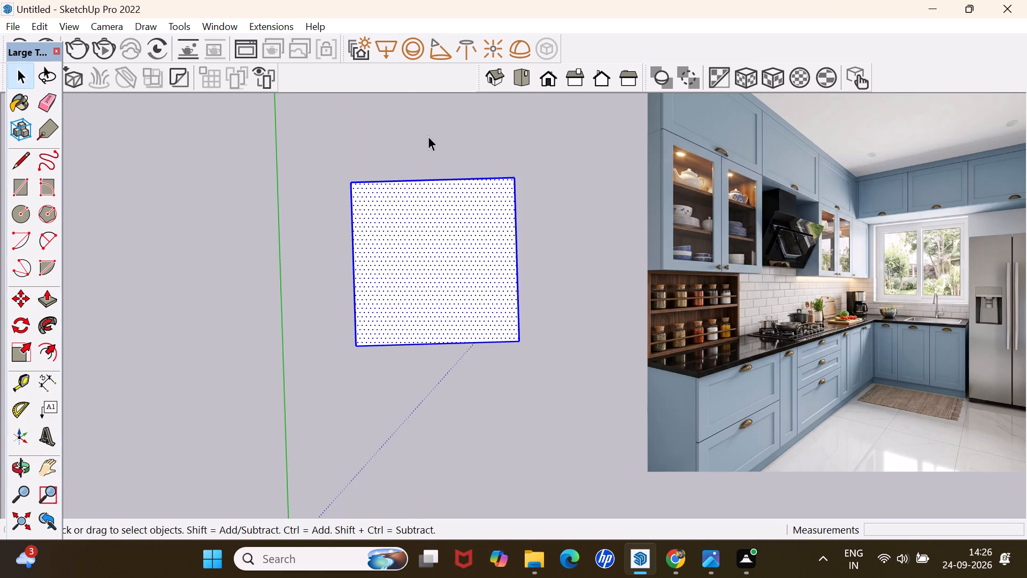
pyautogui.click(428, 136)
pyautogui.press('t')
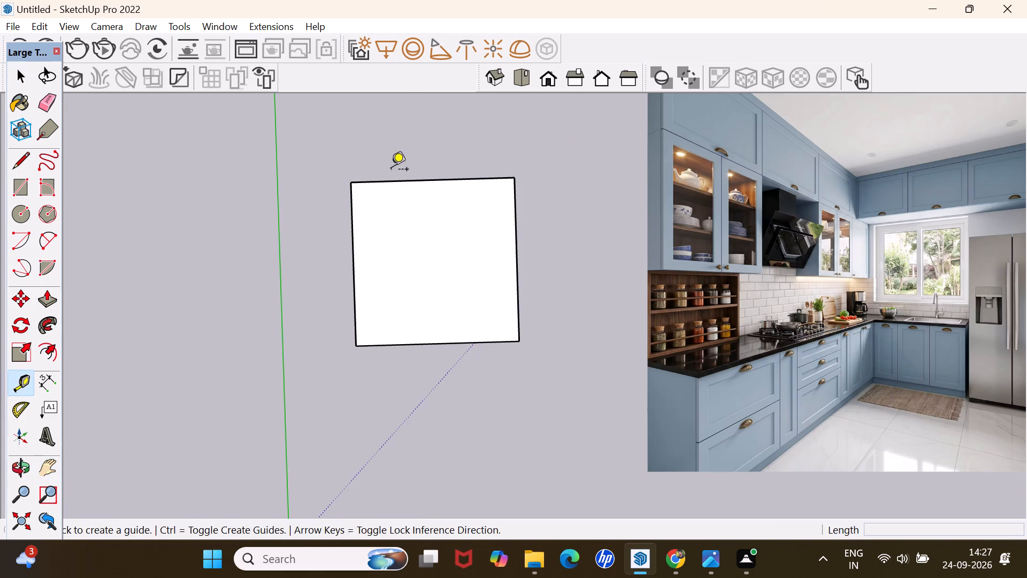
pyautogui.click(404, 186)
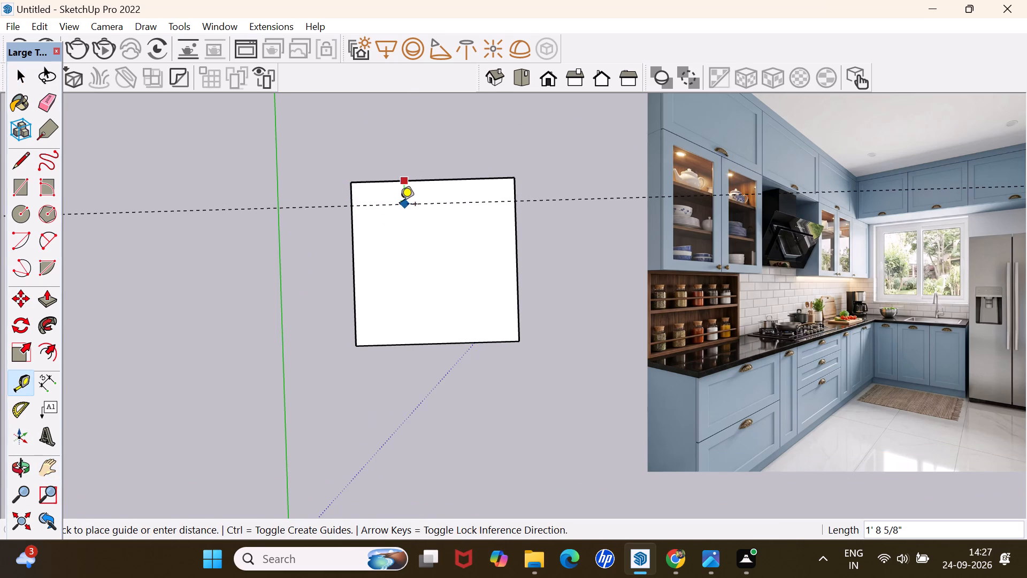
pyautogui.press('6')
pyautogui.press('Return')
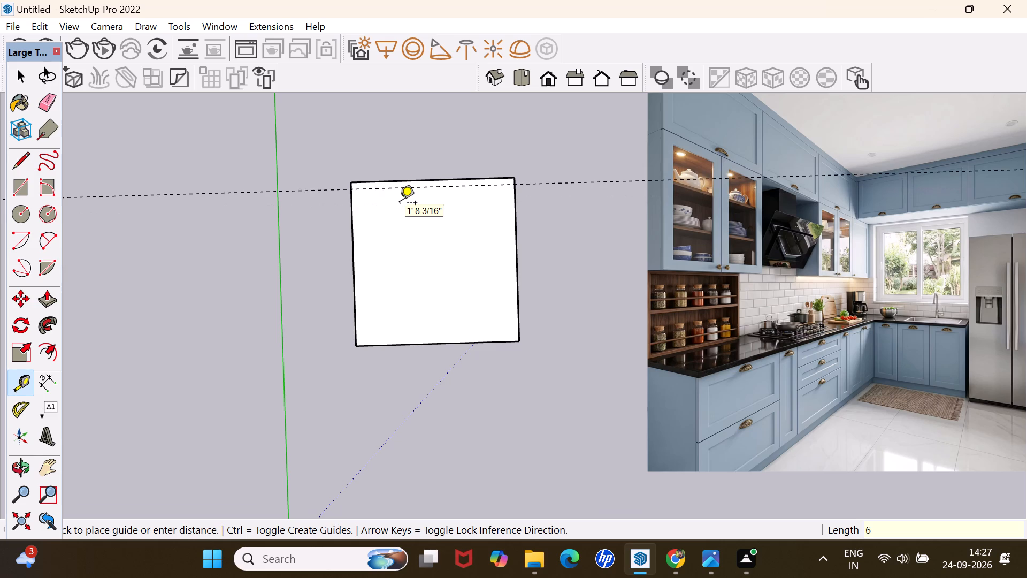
pyautogui.click(519, 268)
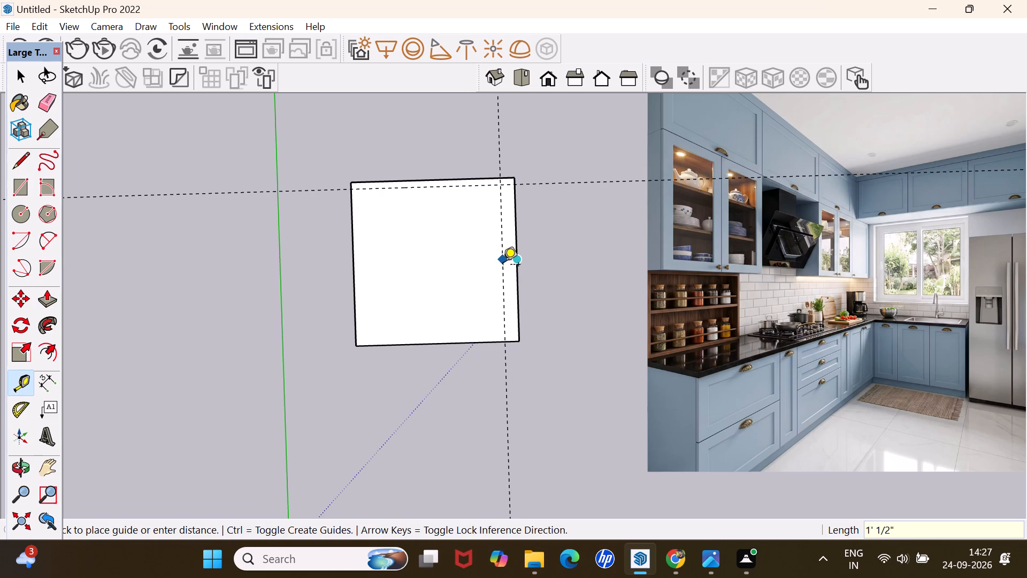
pyautogui.press('6')
pyautogui.press('Return')
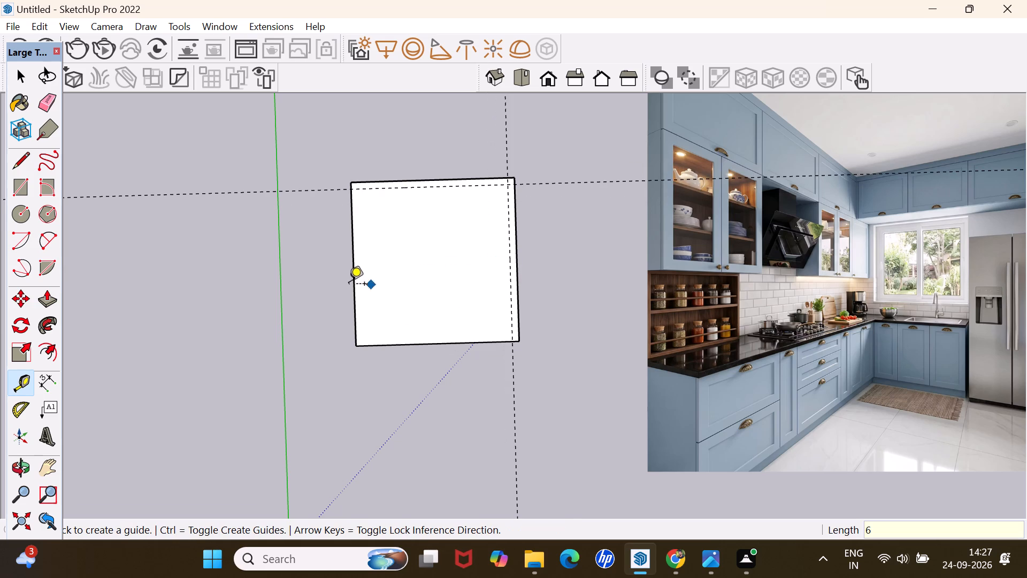
# Place a guide 6" inside the left-hand edge of the square.
pyautogui.click(348, 271)
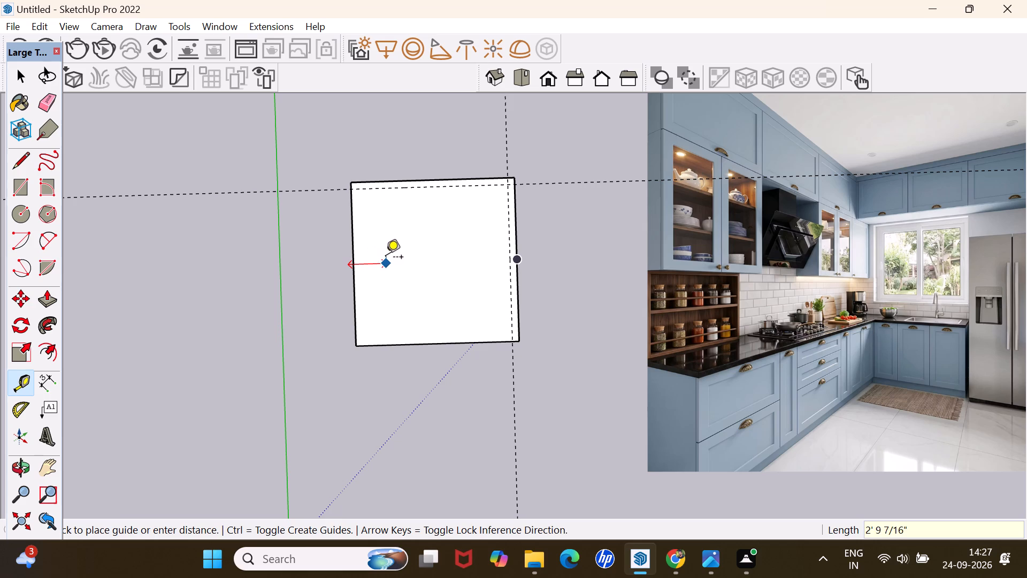
pyautogui.press('space')
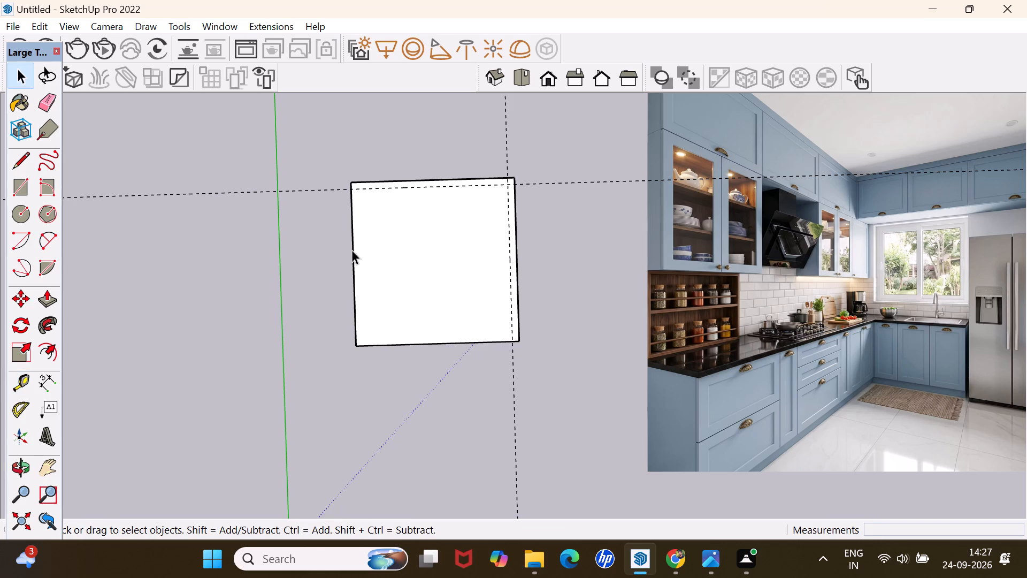
pyautogui.press('t')
pyautogui.click(354, 246)
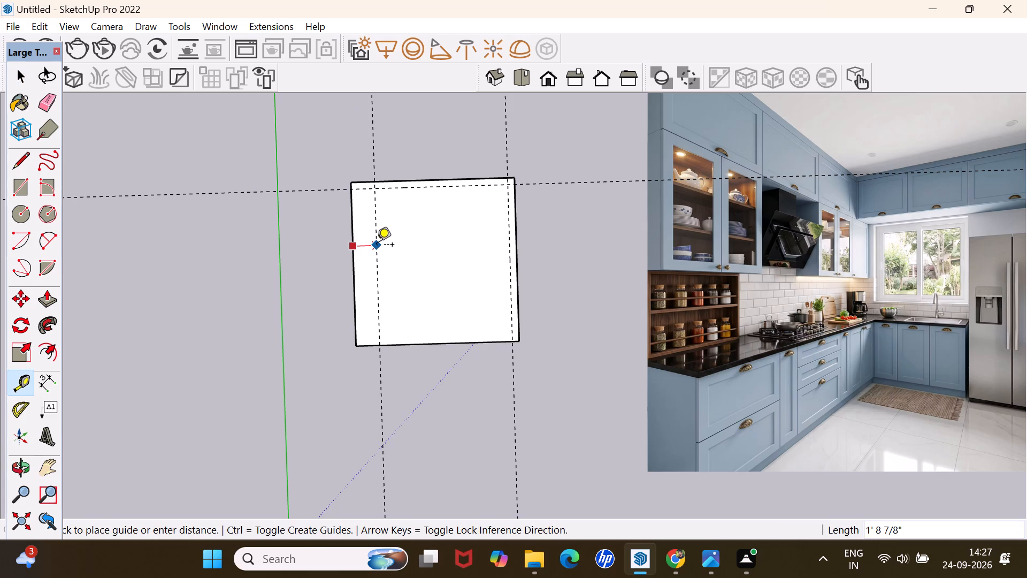
pyautogui.press('6')
pyautogui.press('Return')
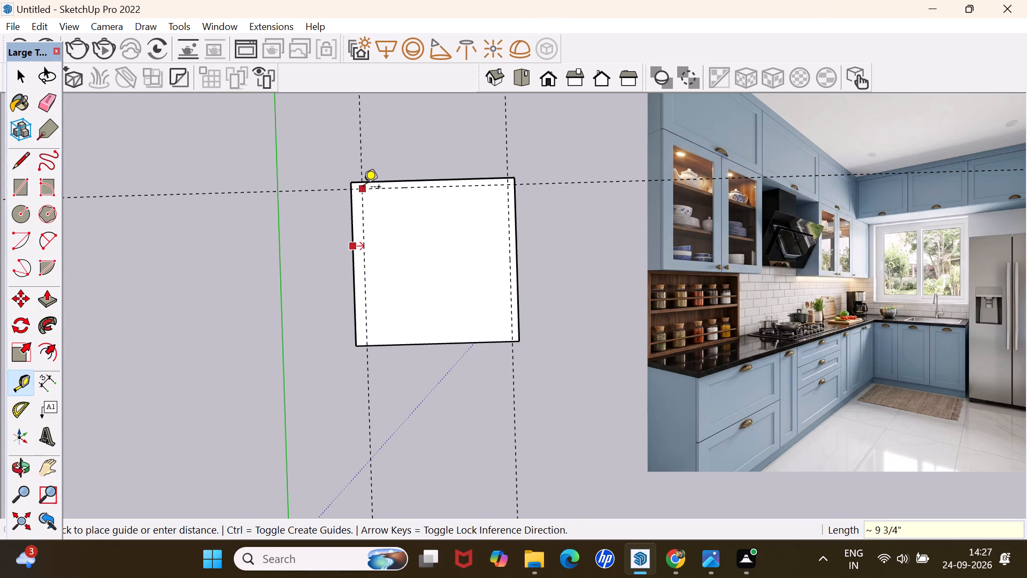
pyautogui.press('6')
pyautogui.press('Return')
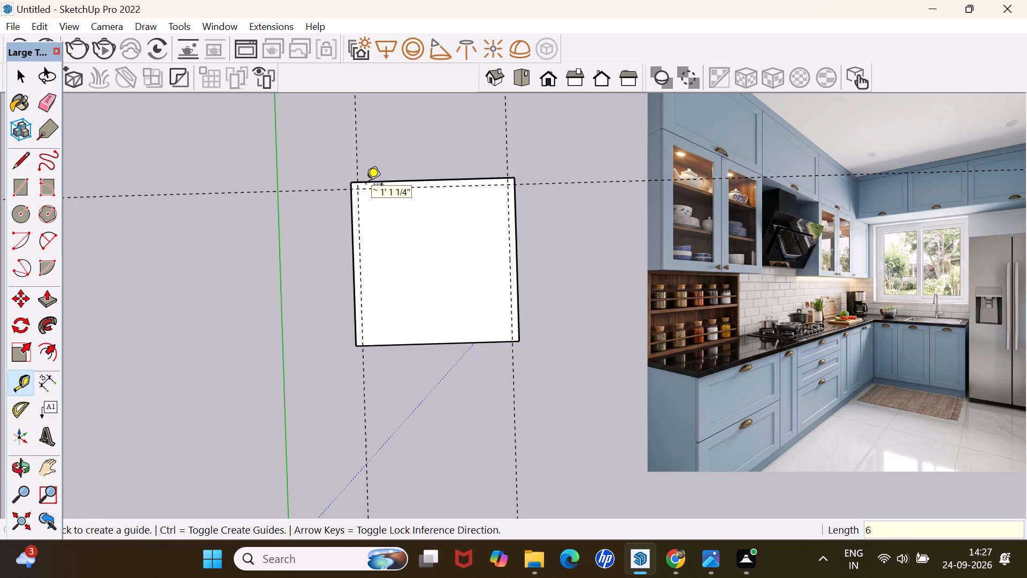
pyautogui.press('space')
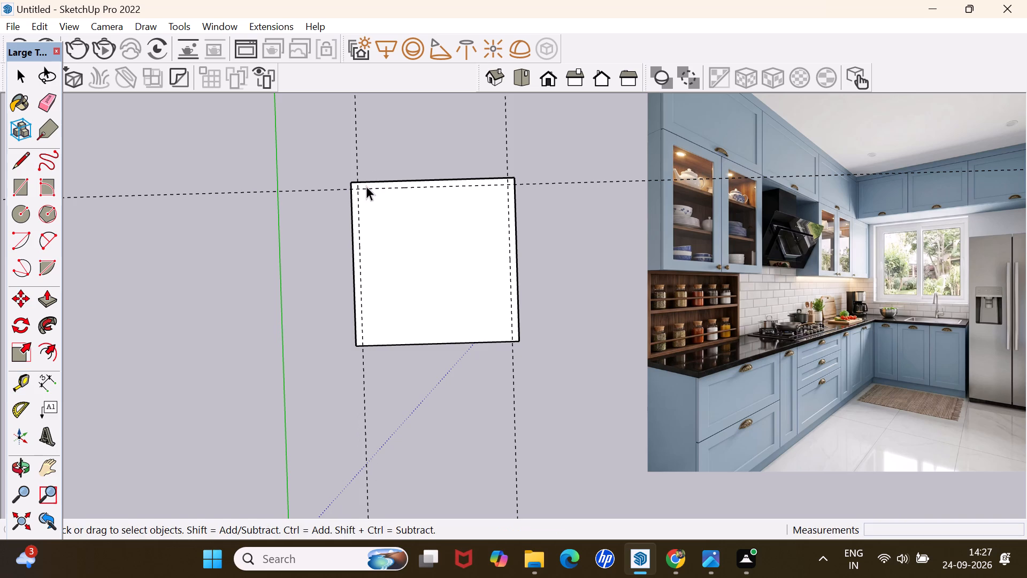
# Draw 12' by 6" rectangular strips along the square's left, right and back edges, snapping to the guides.
pyautogui.press('r')
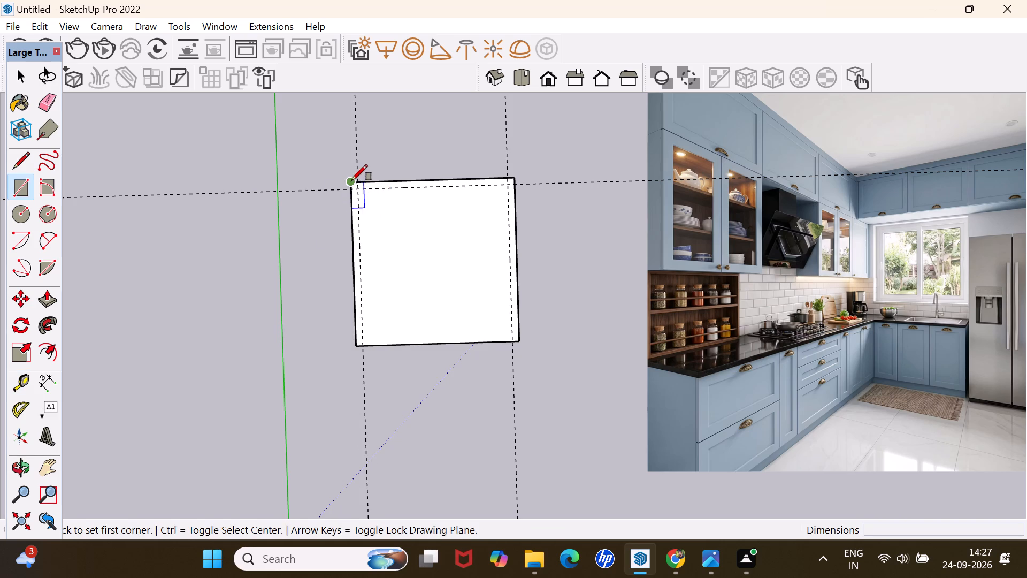
pyautogui.click(351, 180)
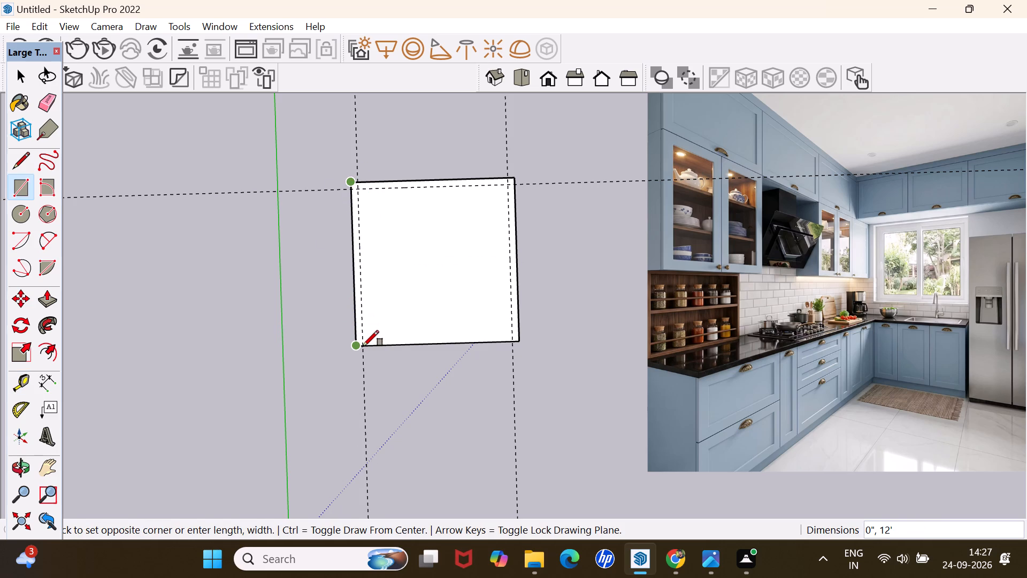
pyautogui.scroll(6, 333, 347)
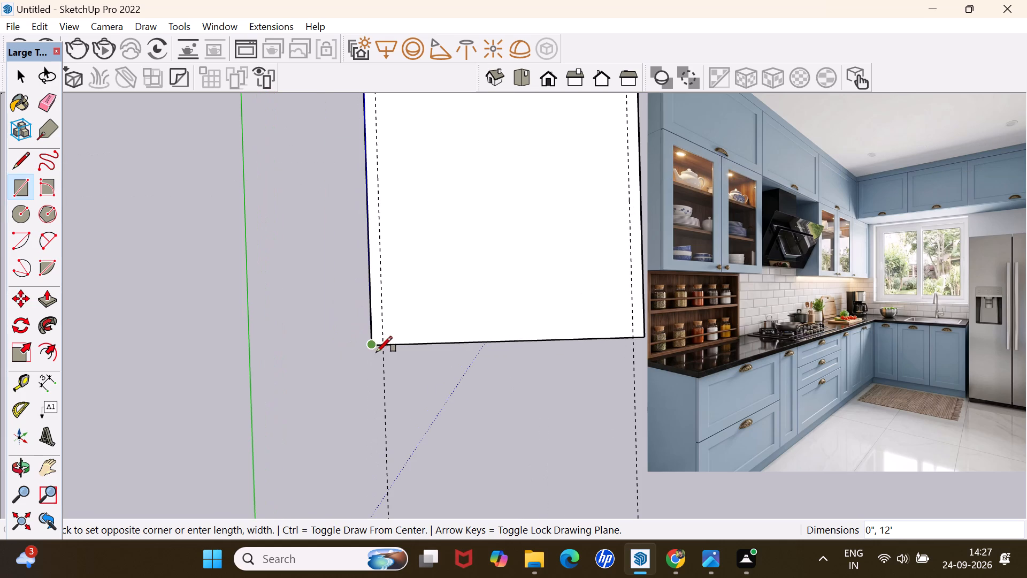
pyautogui.click(386, 345)
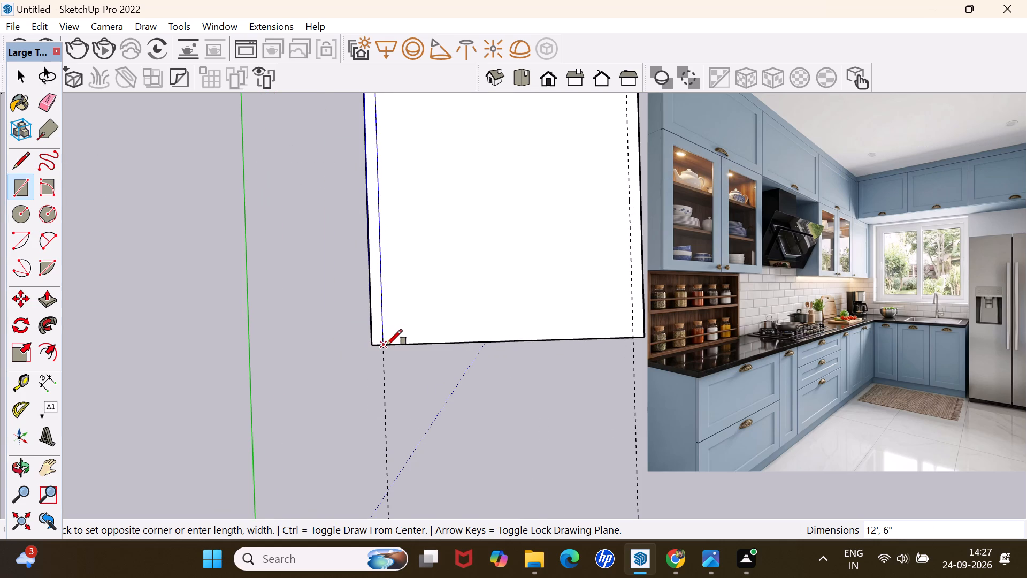
pyautogui.scroll(-6, 364, 254)
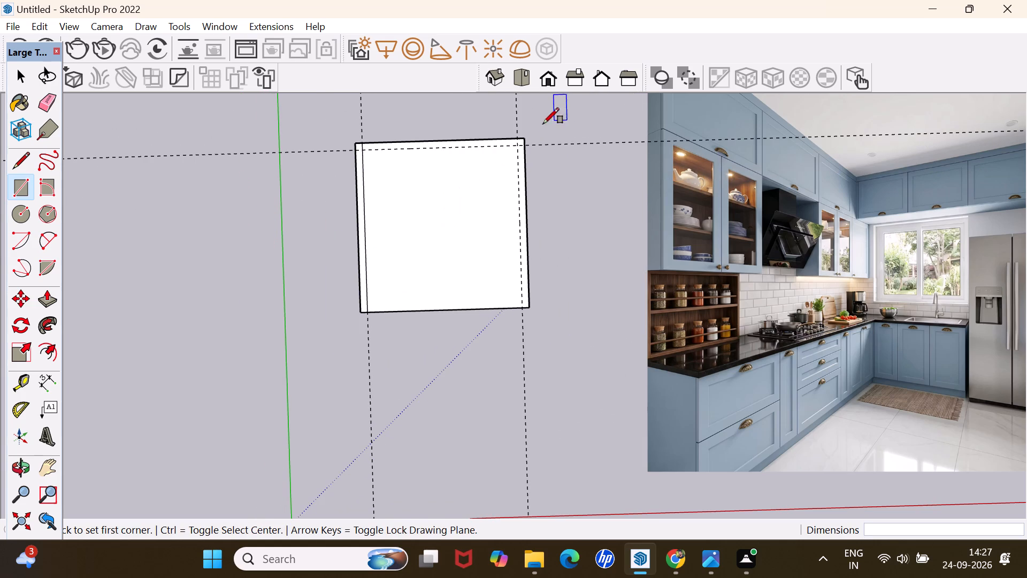
pyautogui.click(522, 139)
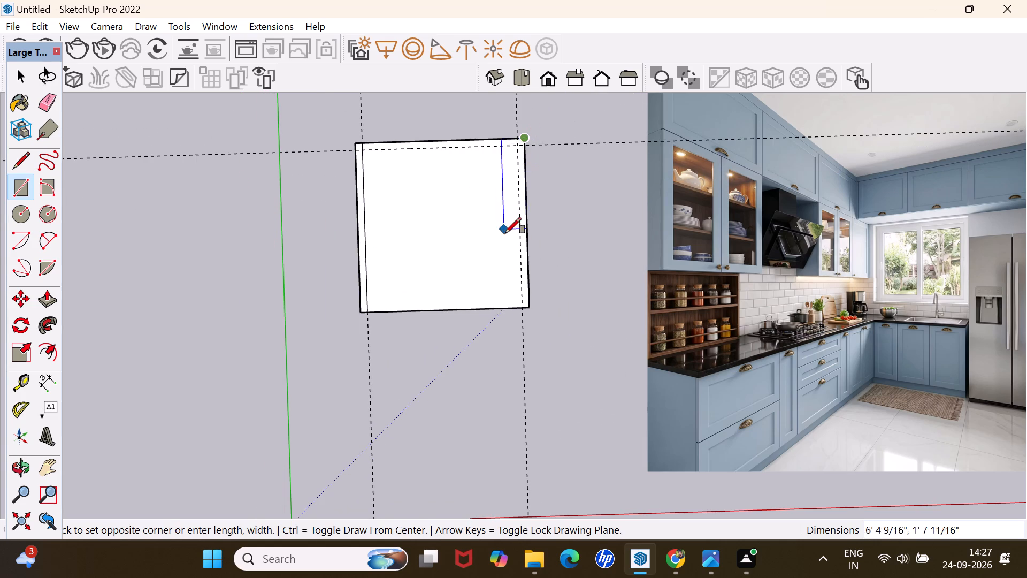
pyautogui.click(519, 308)
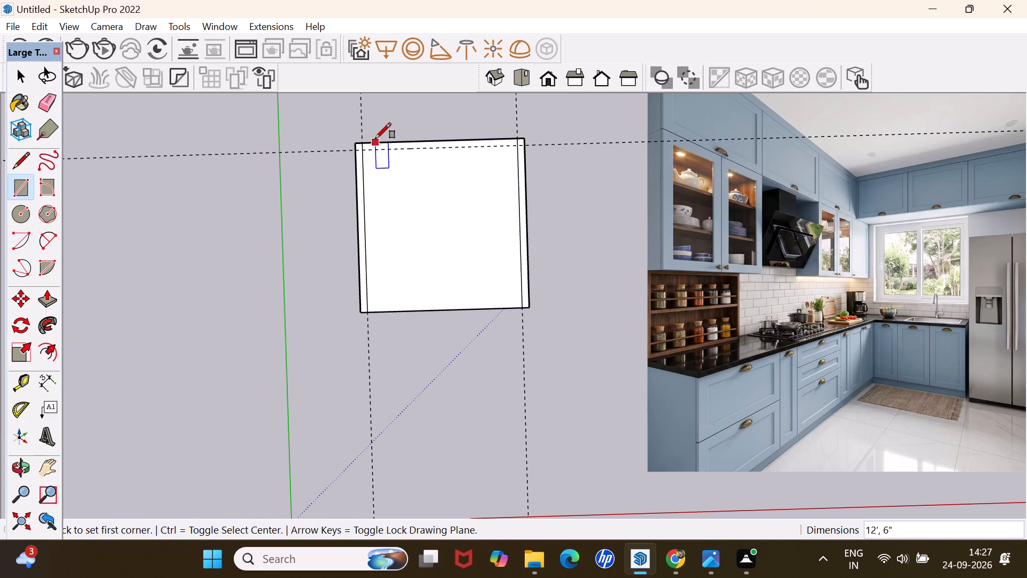
pyautogui.click(354, 147)
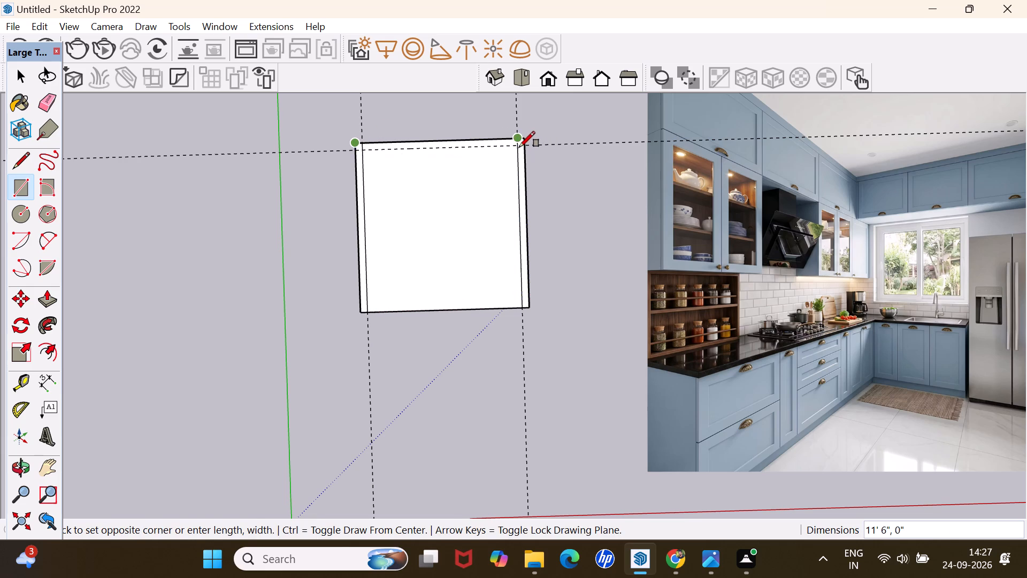
pyautogui.scroll(7, 519, 147)
pyautogui.click(549, 138)
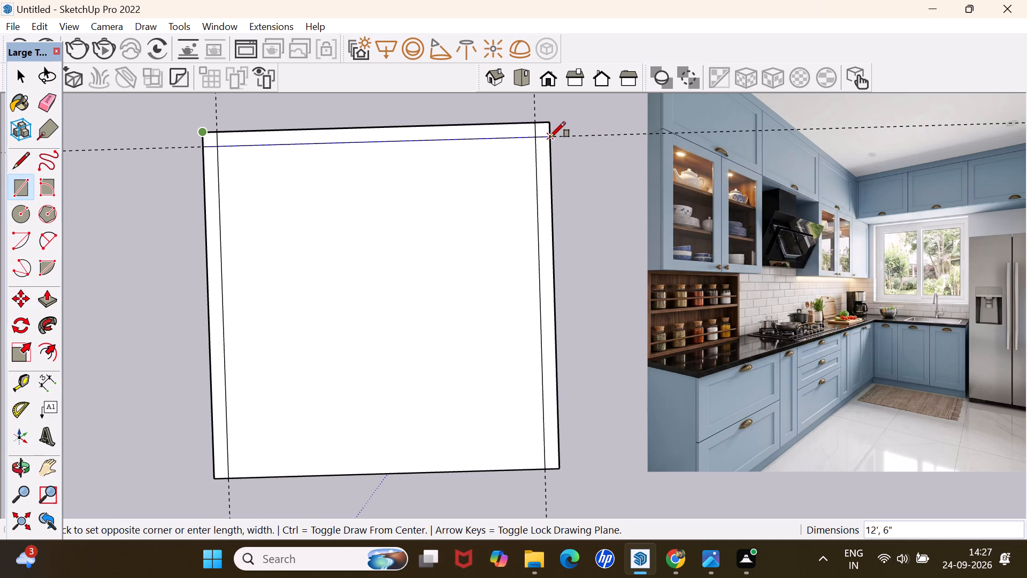
pyautogui.press('space')
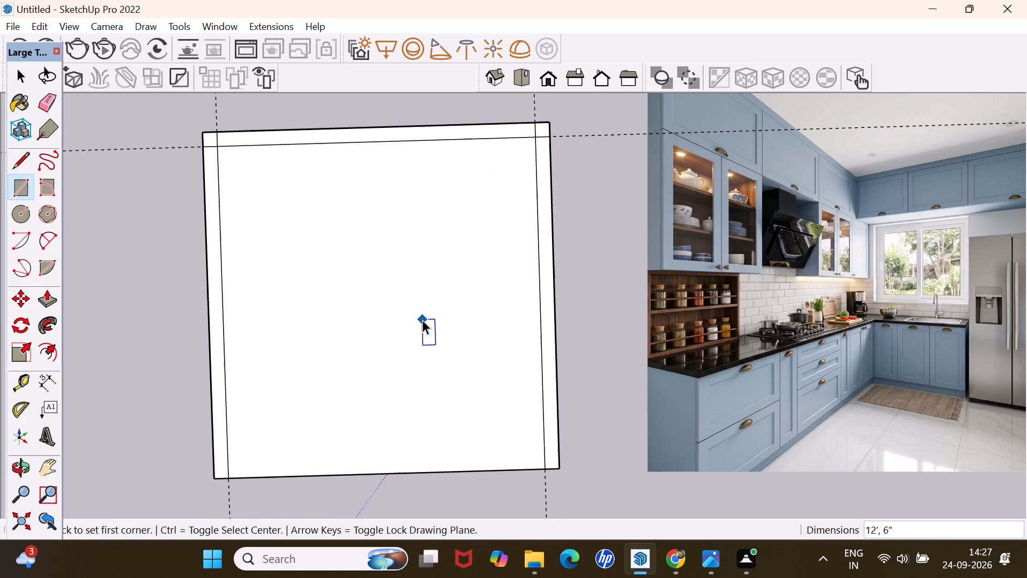
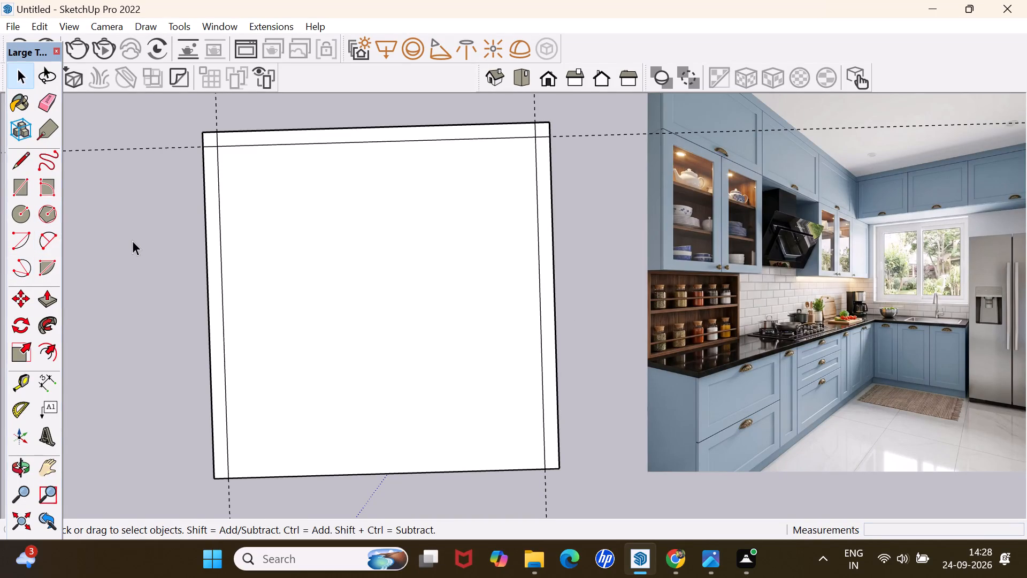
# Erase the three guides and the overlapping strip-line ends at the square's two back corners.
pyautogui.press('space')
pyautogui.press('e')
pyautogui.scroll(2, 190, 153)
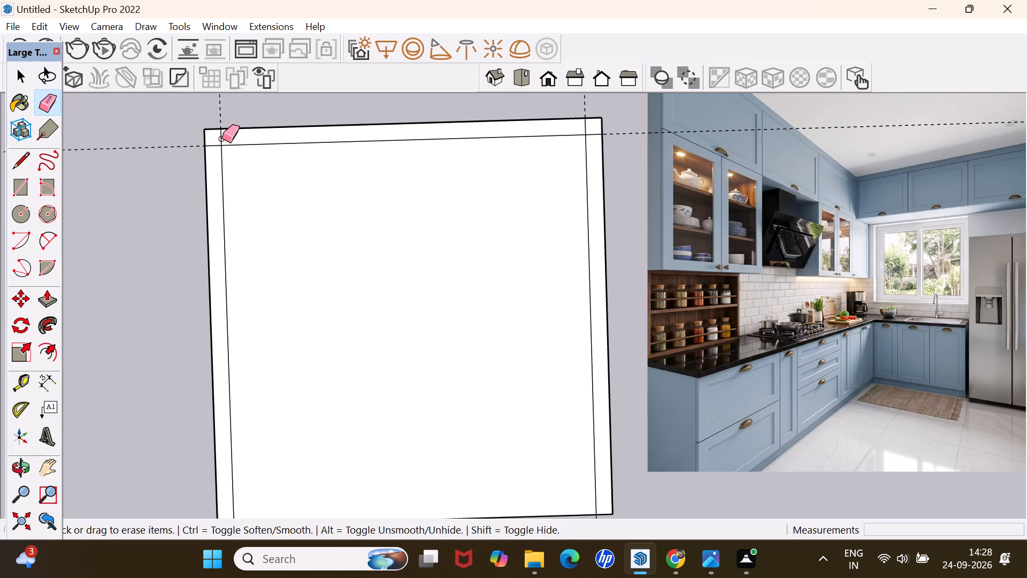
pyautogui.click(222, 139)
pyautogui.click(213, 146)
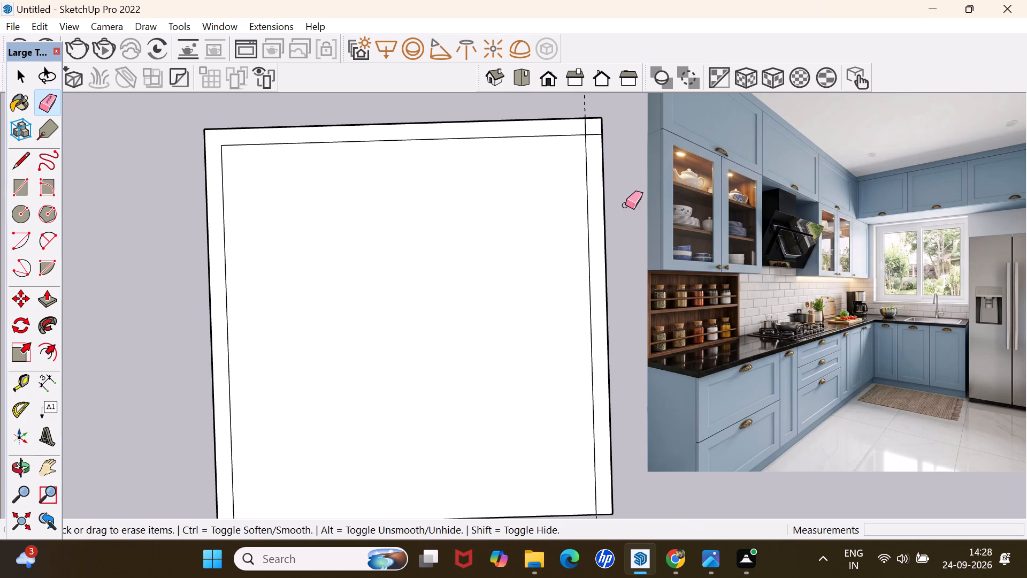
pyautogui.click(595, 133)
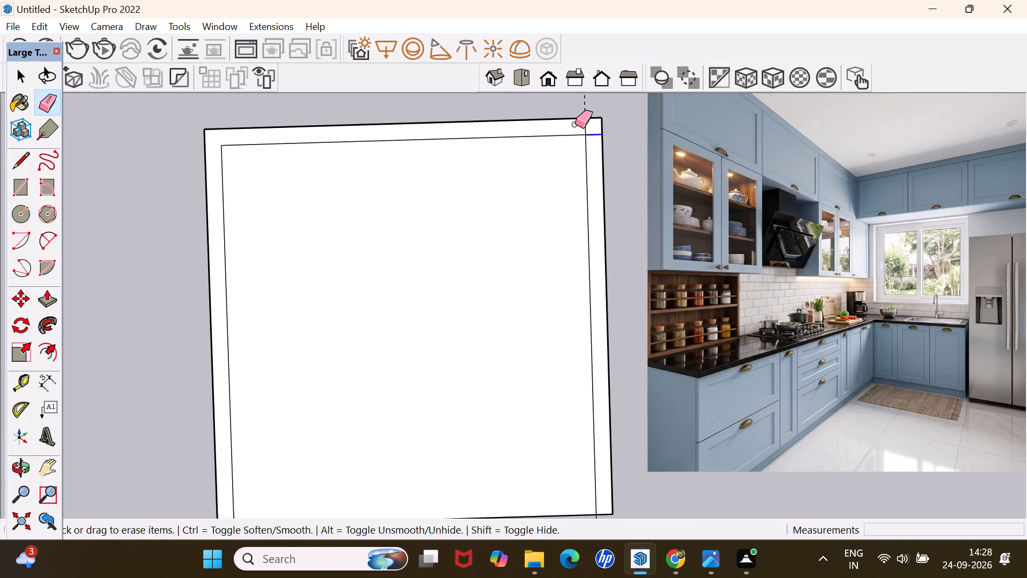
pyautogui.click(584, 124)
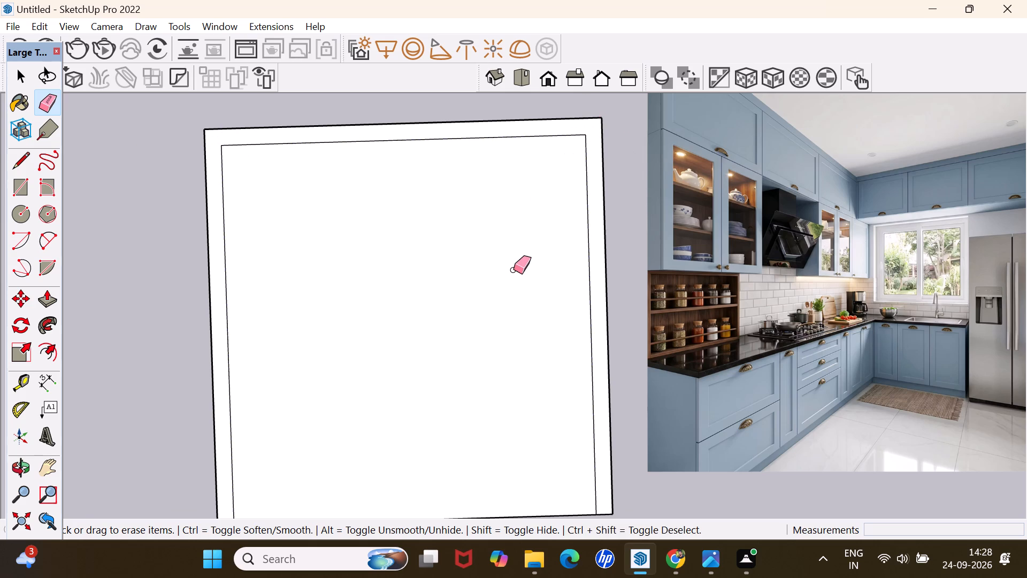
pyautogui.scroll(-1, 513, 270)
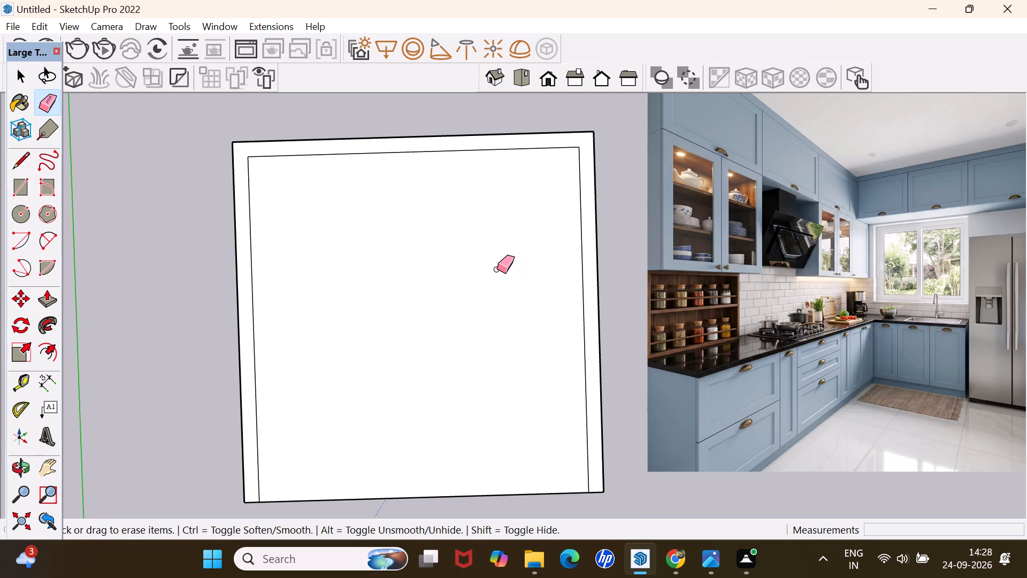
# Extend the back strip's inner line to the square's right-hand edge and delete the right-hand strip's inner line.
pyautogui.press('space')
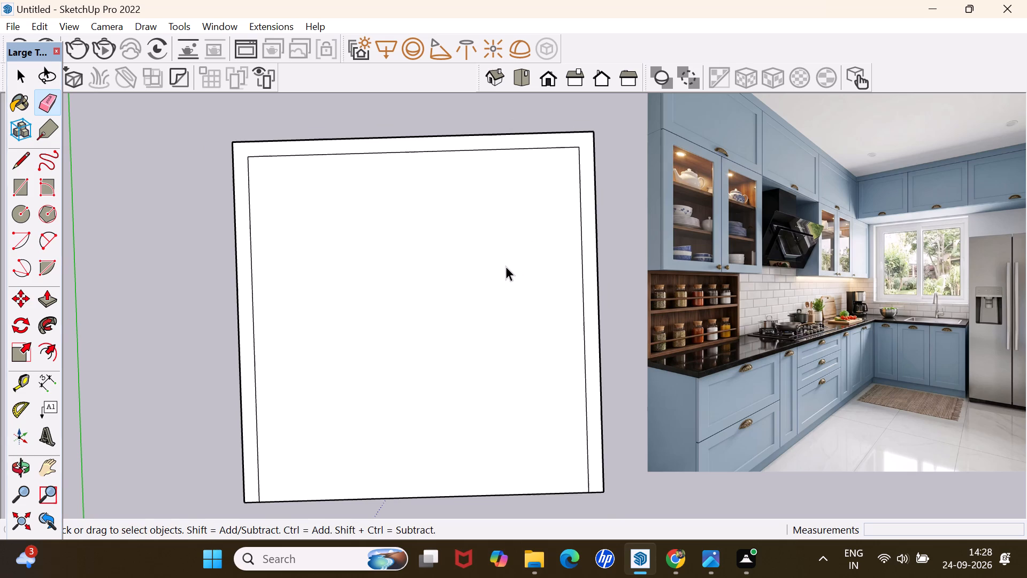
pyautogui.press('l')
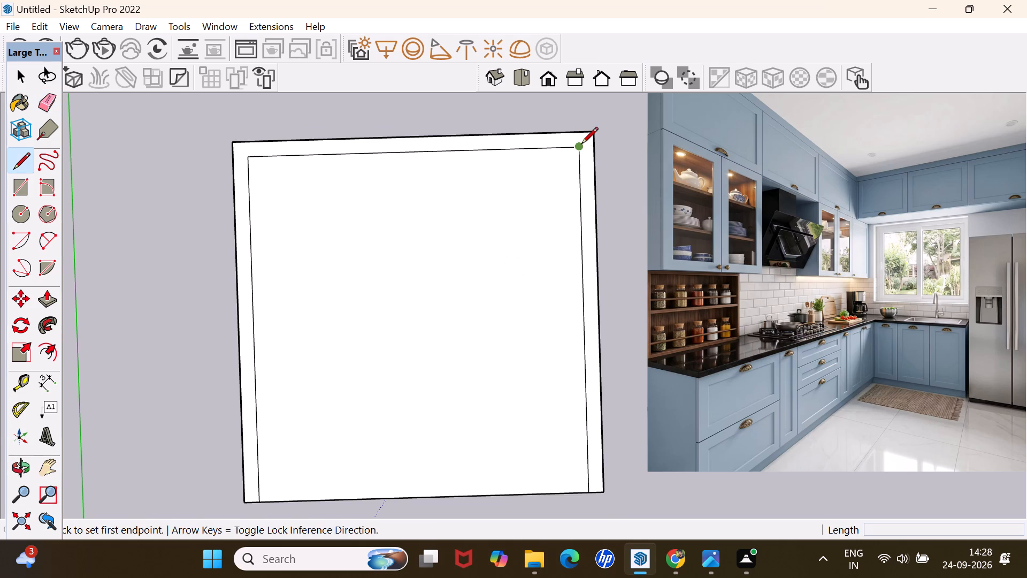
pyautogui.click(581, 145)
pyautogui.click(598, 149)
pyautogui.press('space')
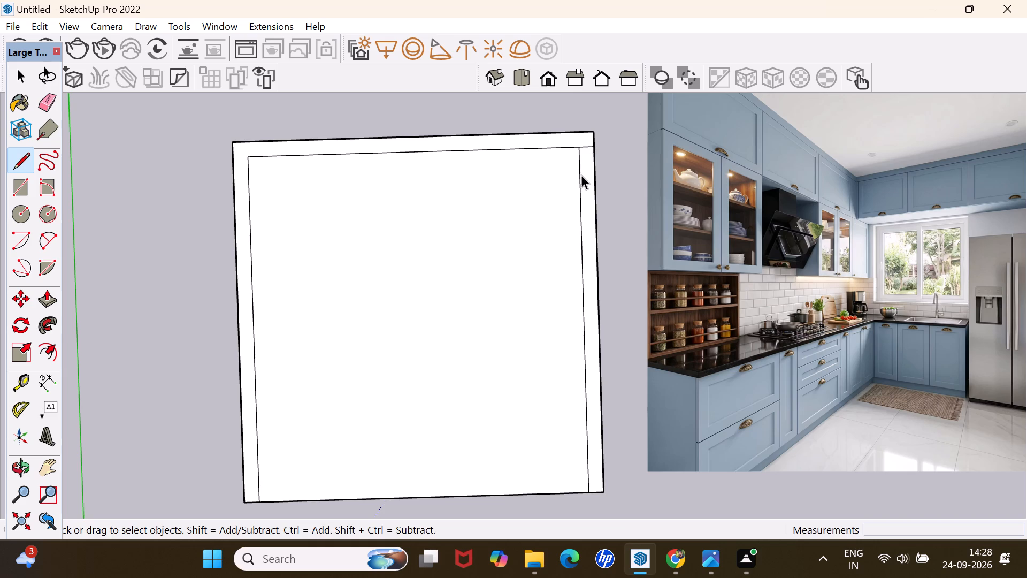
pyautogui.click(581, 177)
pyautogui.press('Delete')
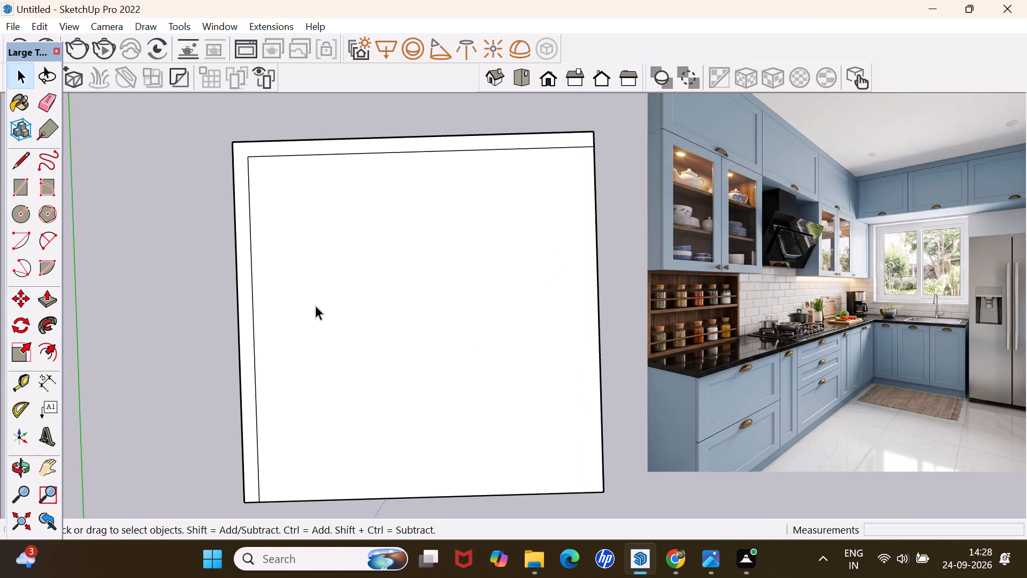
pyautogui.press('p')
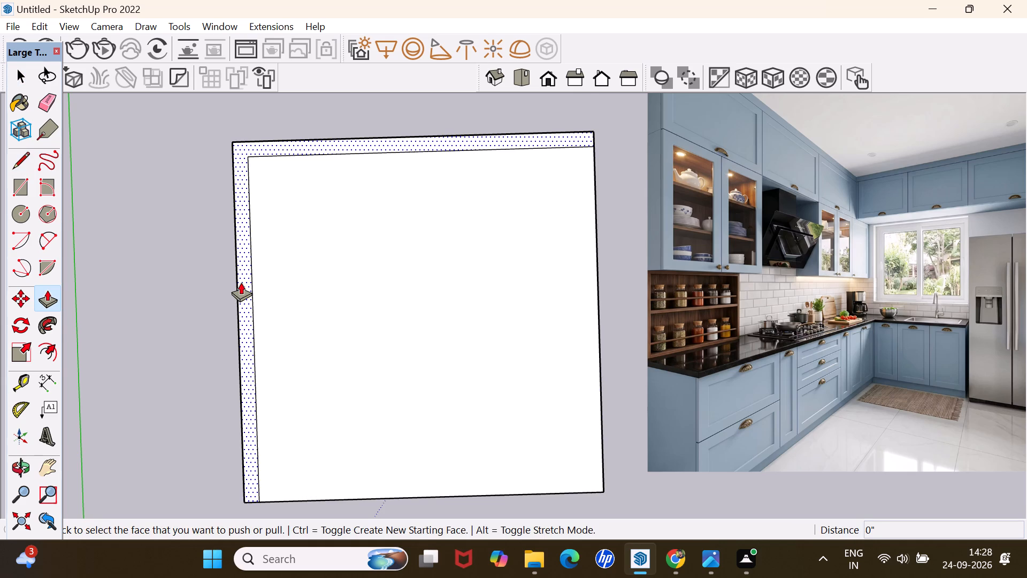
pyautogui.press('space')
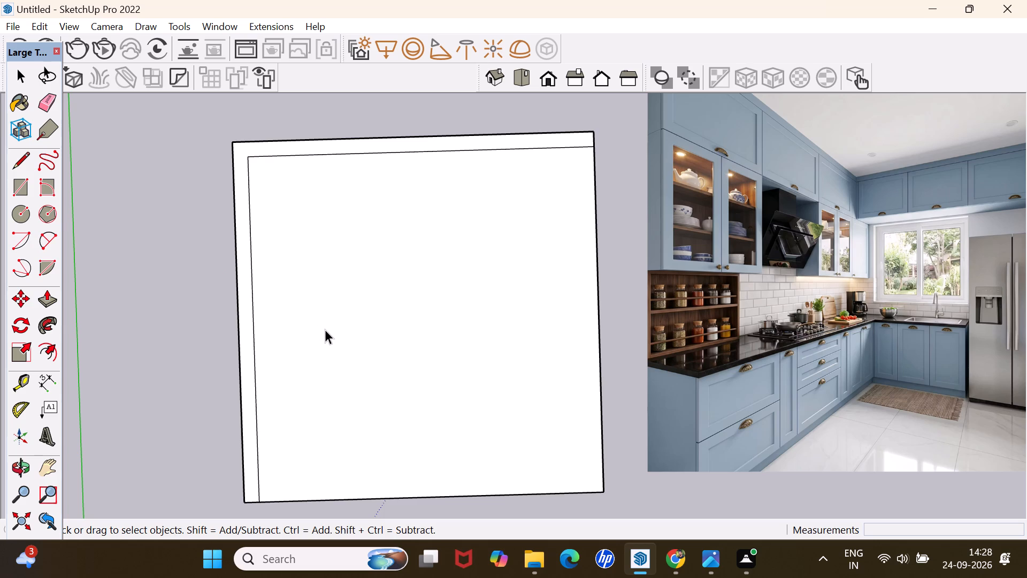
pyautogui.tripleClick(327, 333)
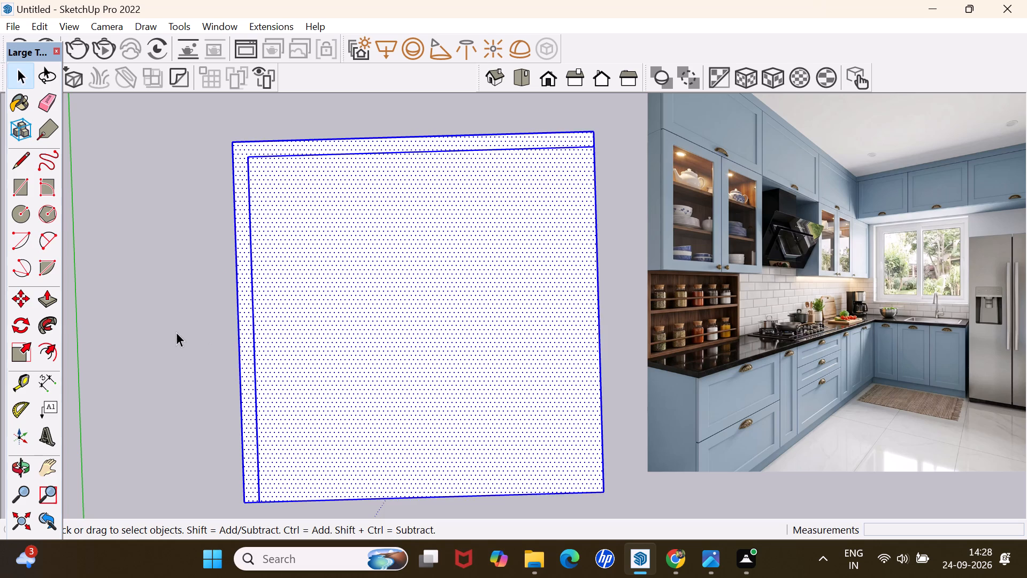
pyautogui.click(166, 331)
# Undo the line edits, the guide erasures and all three 6" strips, back to the plain square with its guides.
pyautogui.hotkey('ctrl', 'z')
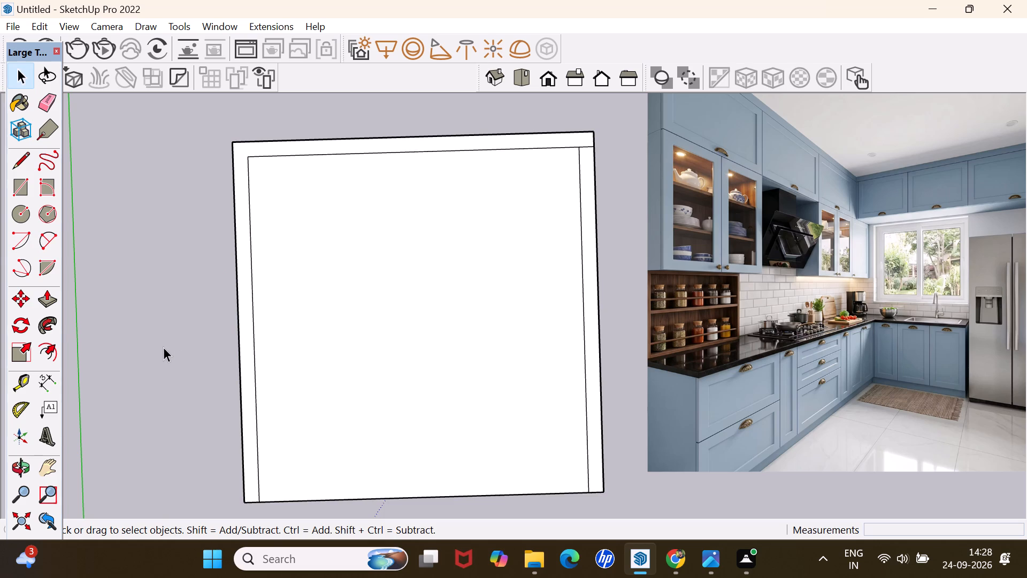
pyautogui.press('z')
pyautogui.hotkey('ctrl', 'z')
pyautogui.hotkey('ctrl', 'z')
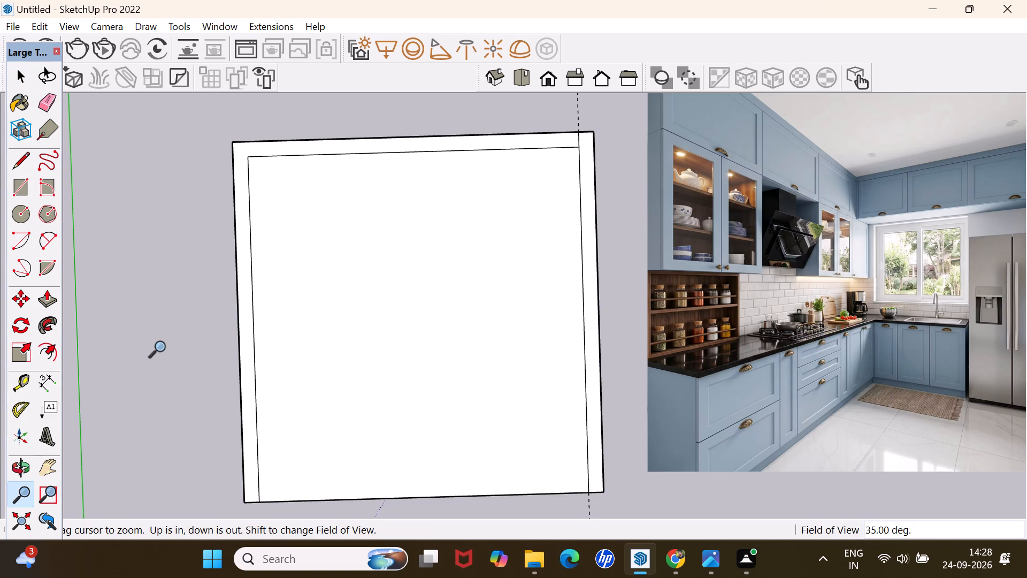
pyautogui.hotkey('ctrl', 'z')
pyautogui.hotkey('ctrl', 'z')
pyautogui.hotkey('ctrl', 'z')
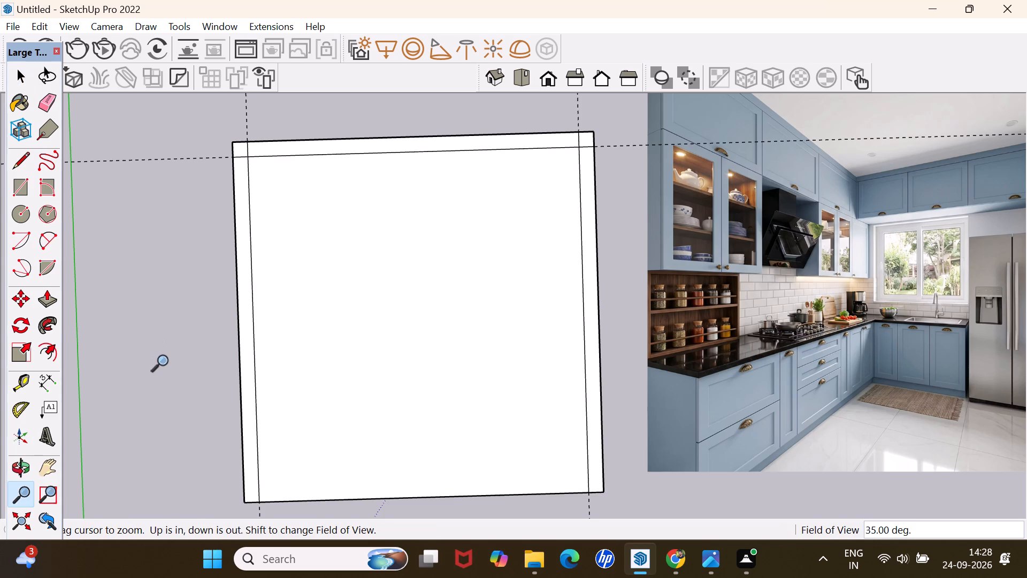
pyautogui.hotkey('ctrl', 'z')
pyautogui.hotkey('ctrl', 'z')
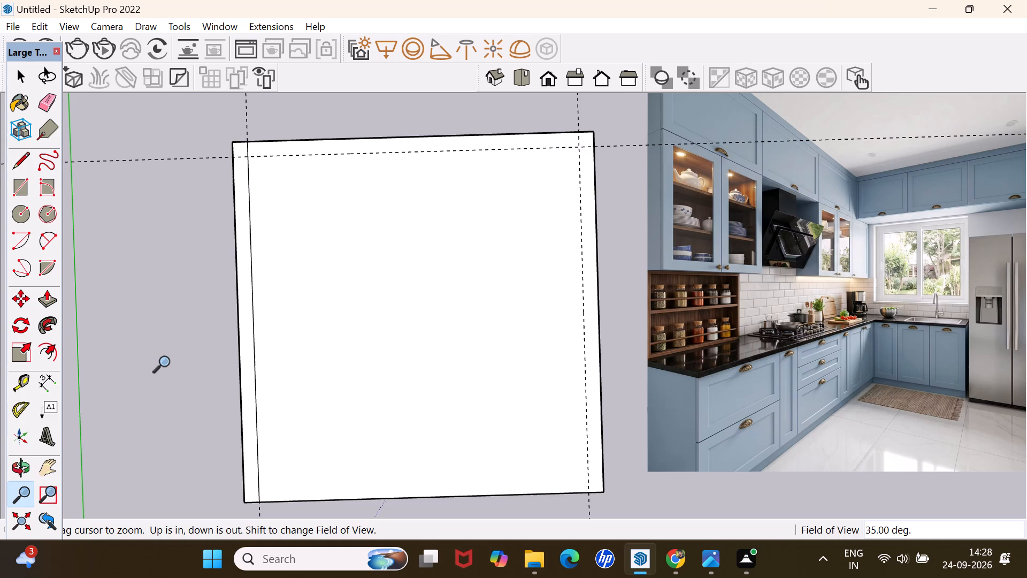
pyautogui.hotkey('ctrl', 'z')
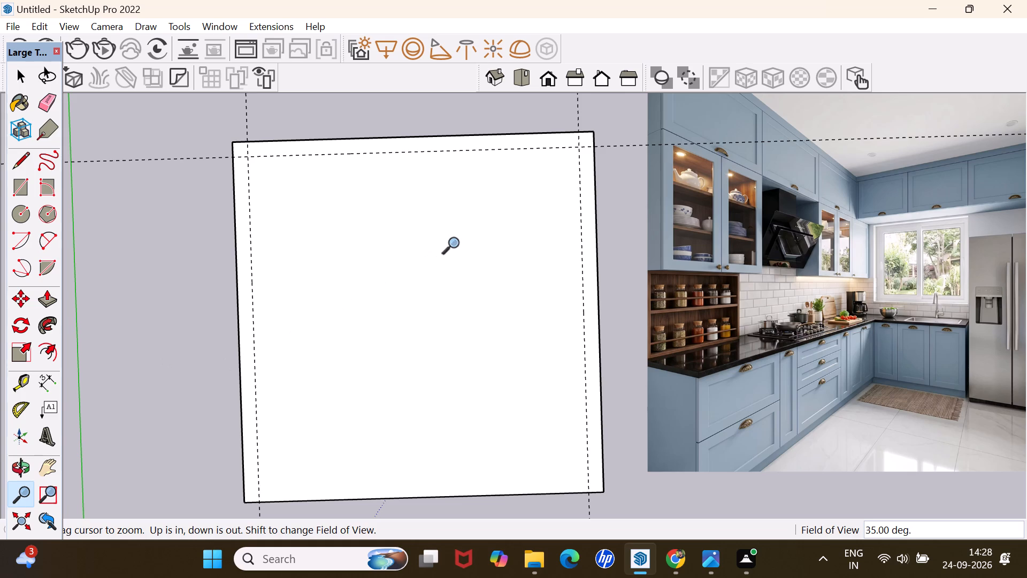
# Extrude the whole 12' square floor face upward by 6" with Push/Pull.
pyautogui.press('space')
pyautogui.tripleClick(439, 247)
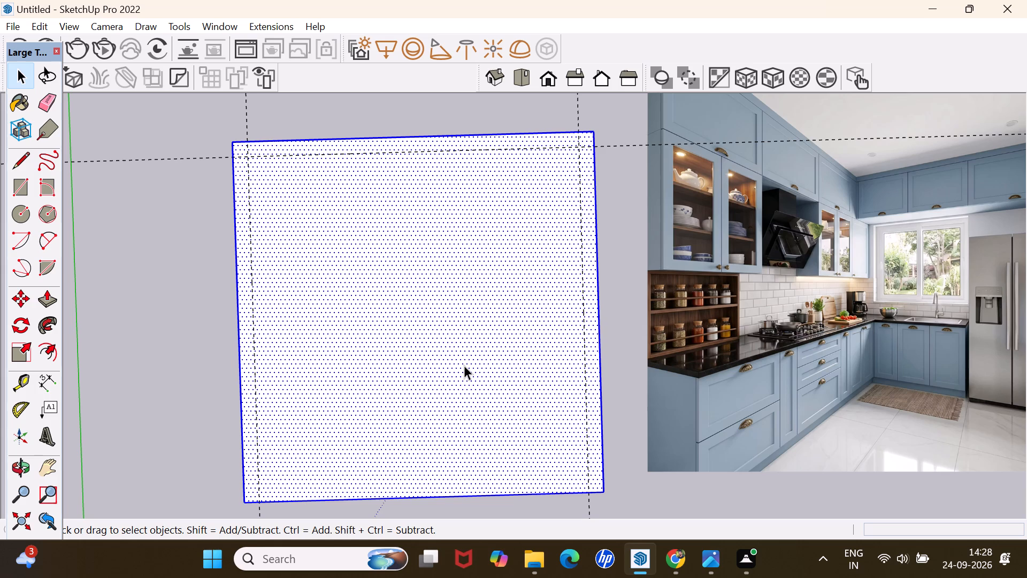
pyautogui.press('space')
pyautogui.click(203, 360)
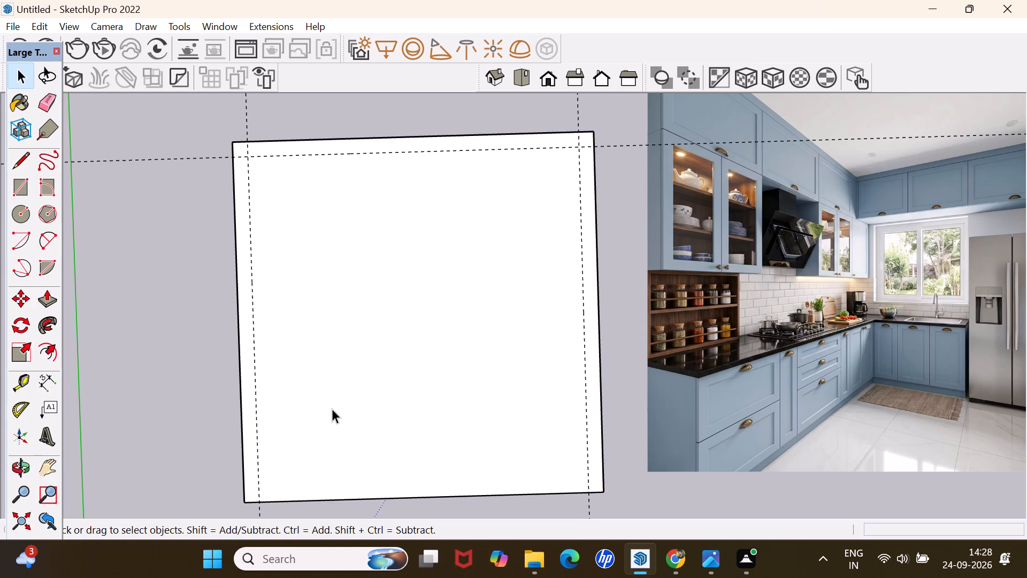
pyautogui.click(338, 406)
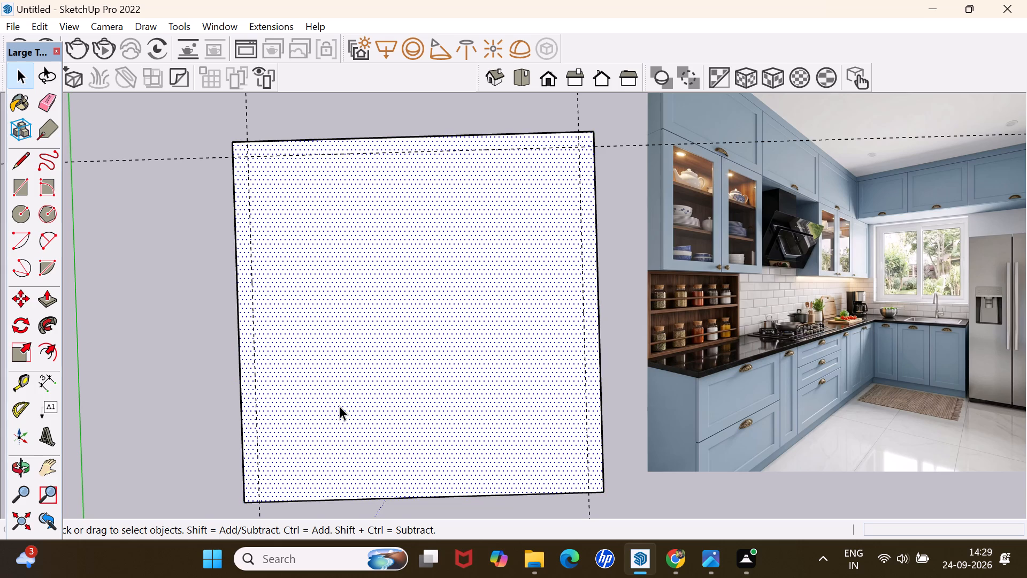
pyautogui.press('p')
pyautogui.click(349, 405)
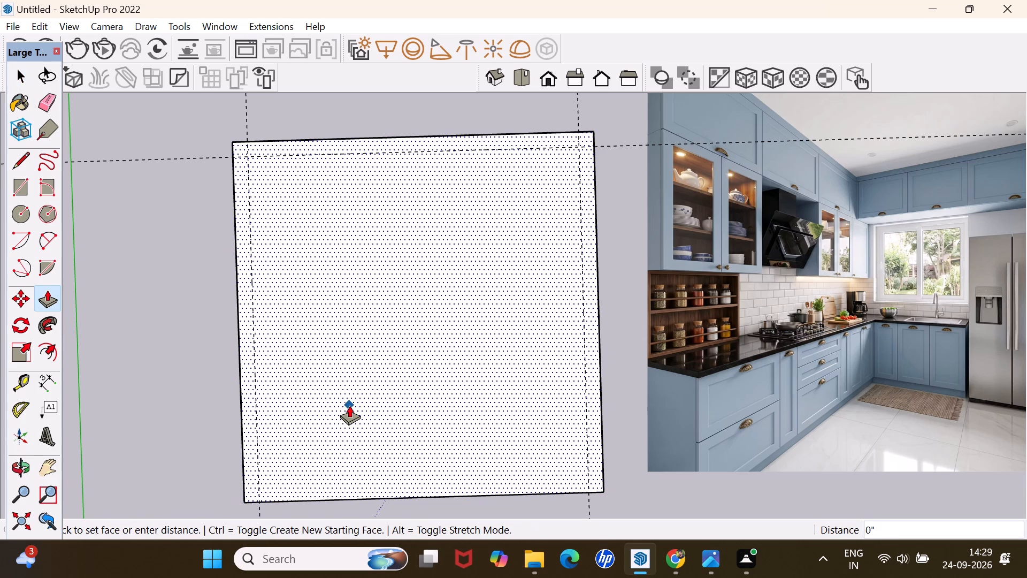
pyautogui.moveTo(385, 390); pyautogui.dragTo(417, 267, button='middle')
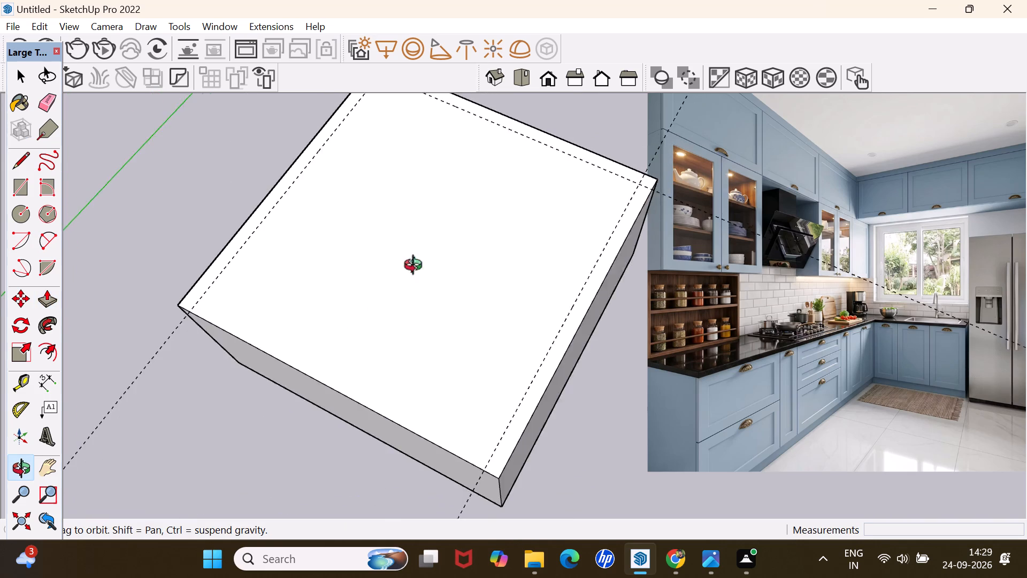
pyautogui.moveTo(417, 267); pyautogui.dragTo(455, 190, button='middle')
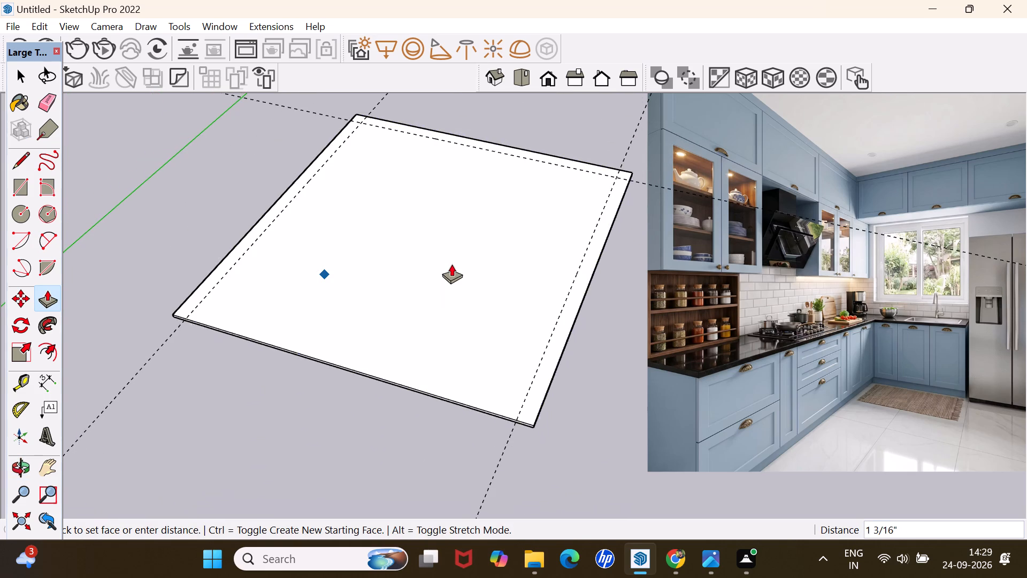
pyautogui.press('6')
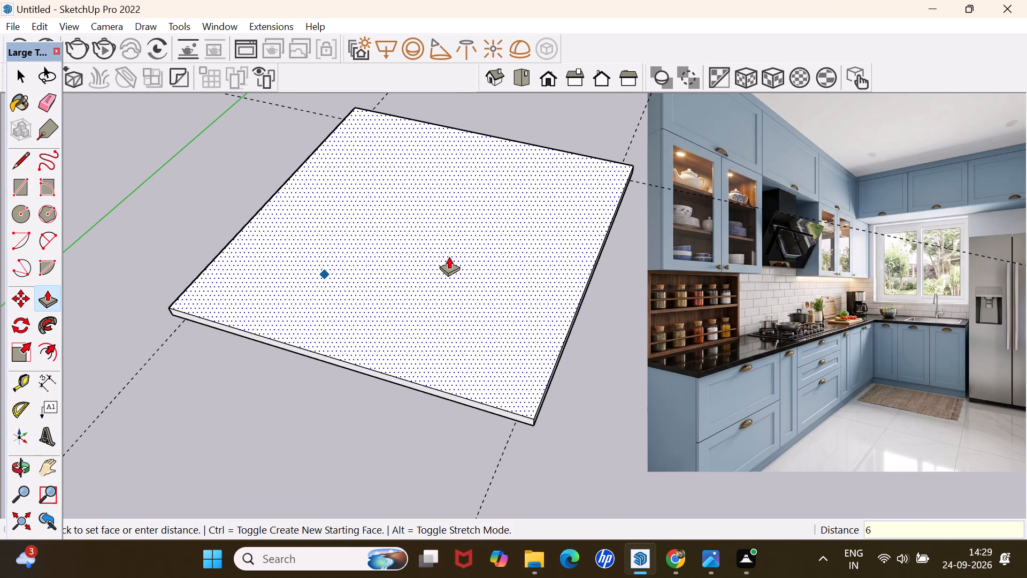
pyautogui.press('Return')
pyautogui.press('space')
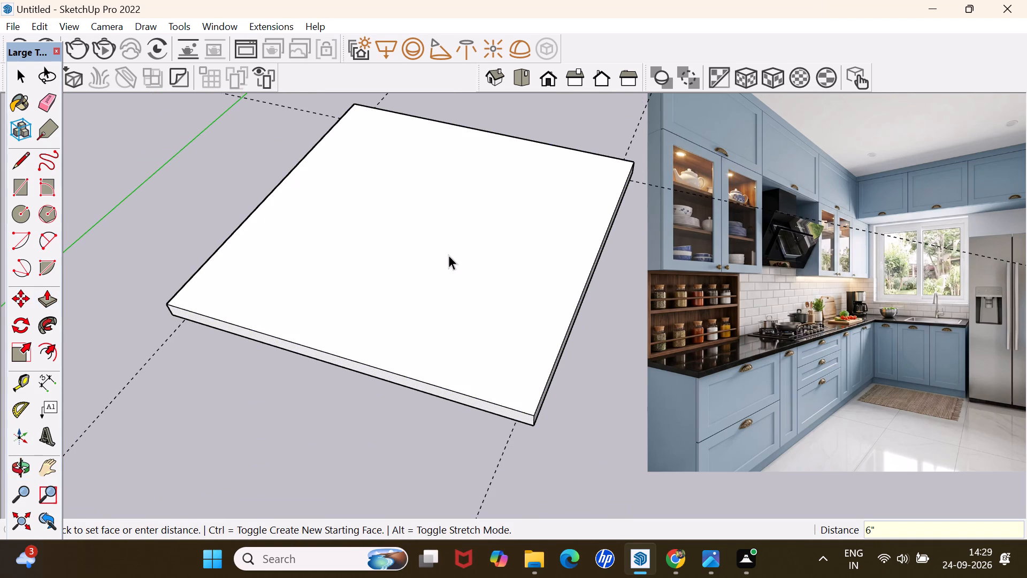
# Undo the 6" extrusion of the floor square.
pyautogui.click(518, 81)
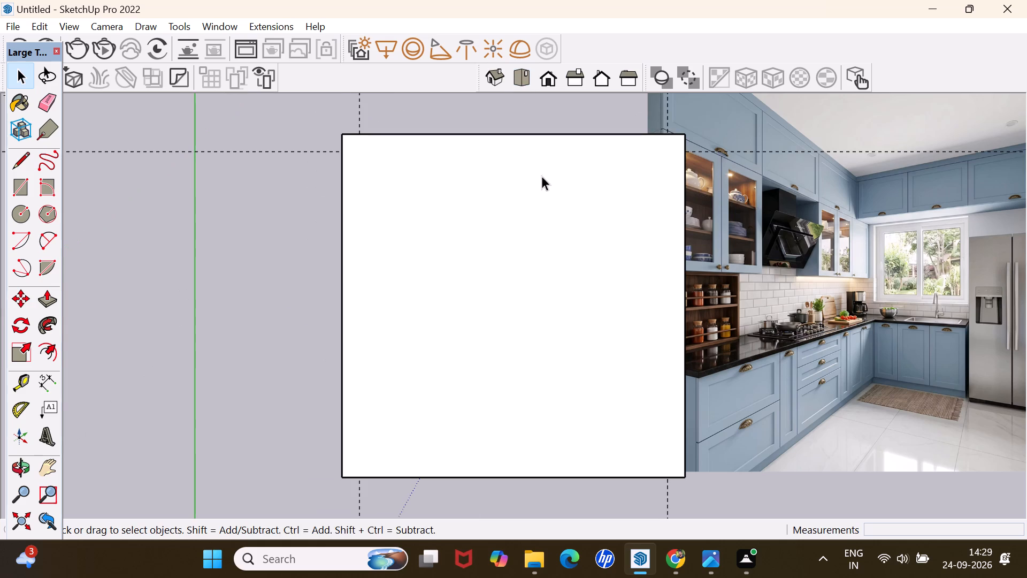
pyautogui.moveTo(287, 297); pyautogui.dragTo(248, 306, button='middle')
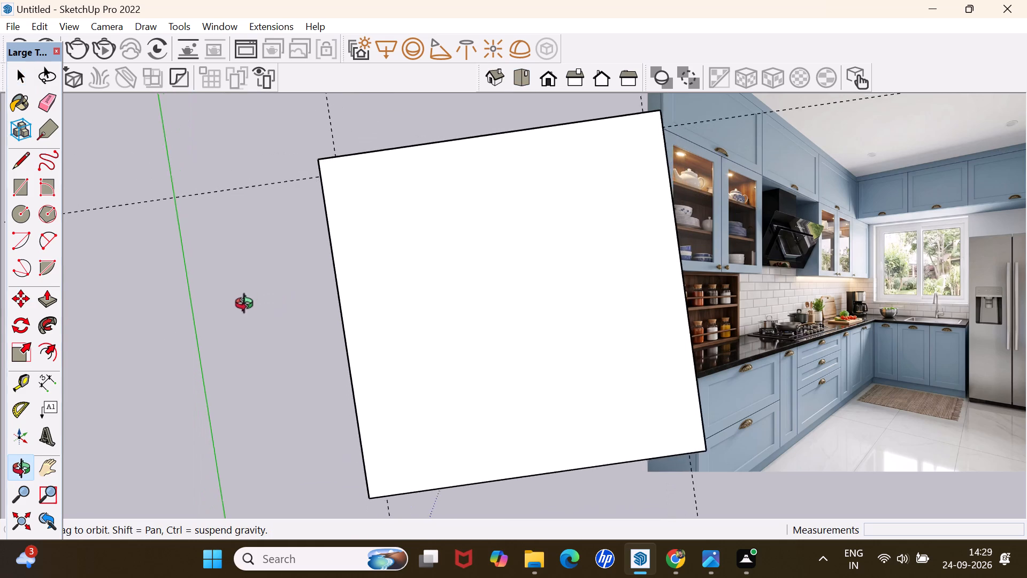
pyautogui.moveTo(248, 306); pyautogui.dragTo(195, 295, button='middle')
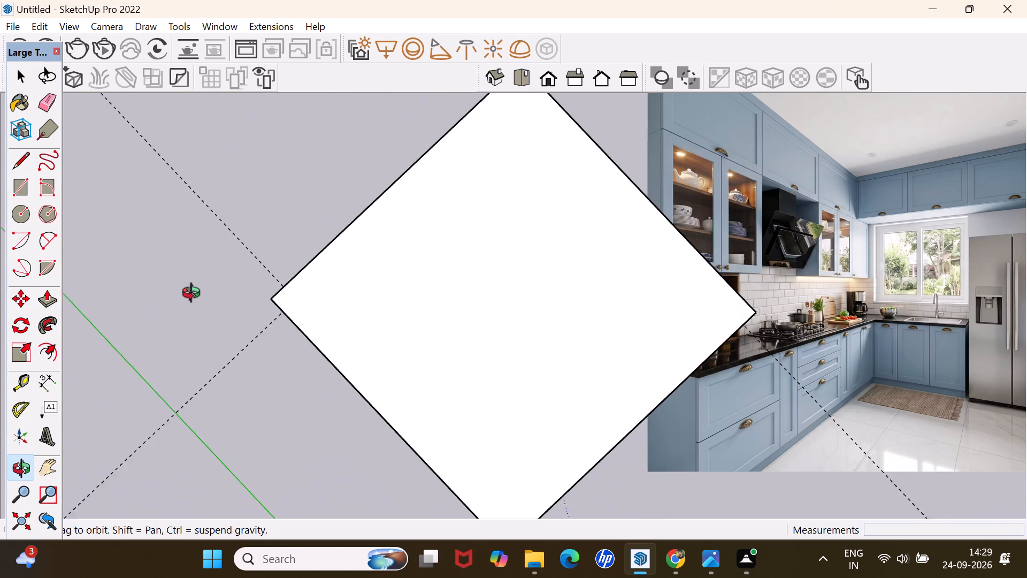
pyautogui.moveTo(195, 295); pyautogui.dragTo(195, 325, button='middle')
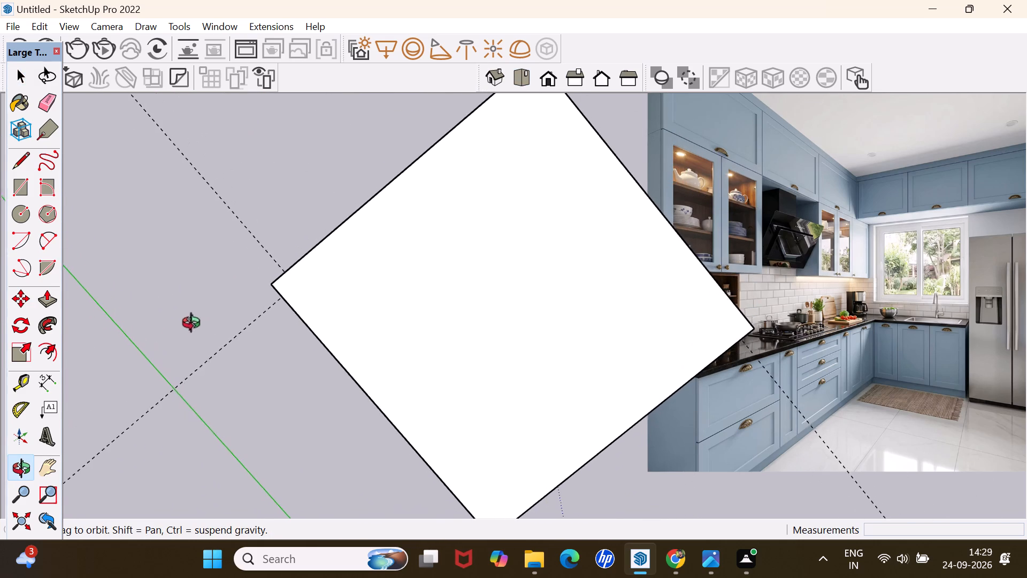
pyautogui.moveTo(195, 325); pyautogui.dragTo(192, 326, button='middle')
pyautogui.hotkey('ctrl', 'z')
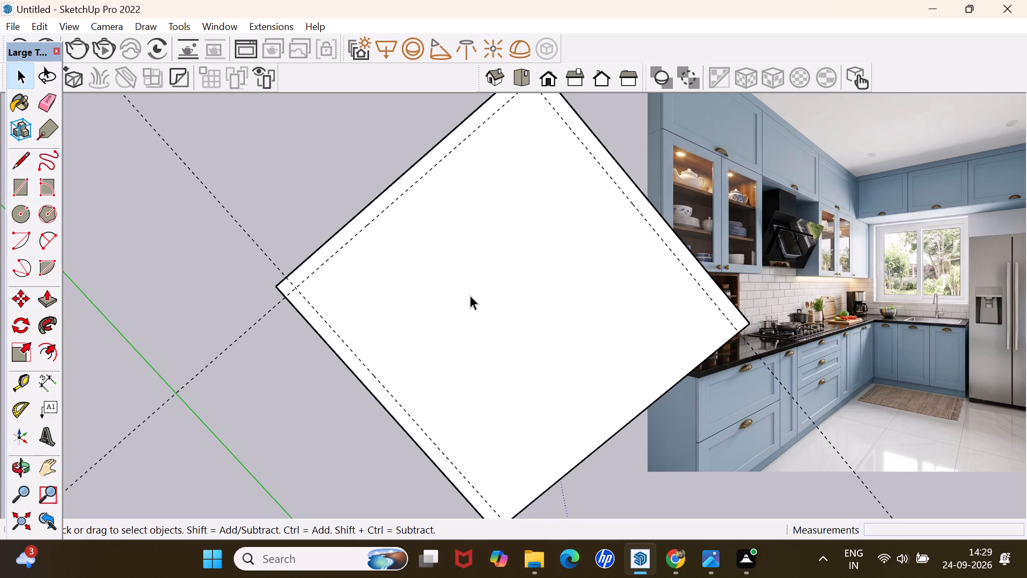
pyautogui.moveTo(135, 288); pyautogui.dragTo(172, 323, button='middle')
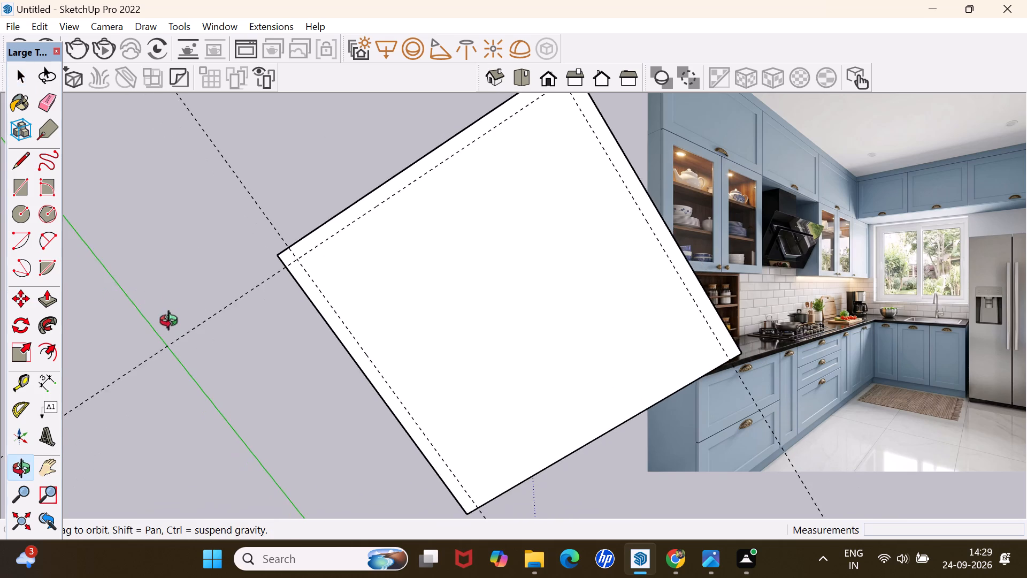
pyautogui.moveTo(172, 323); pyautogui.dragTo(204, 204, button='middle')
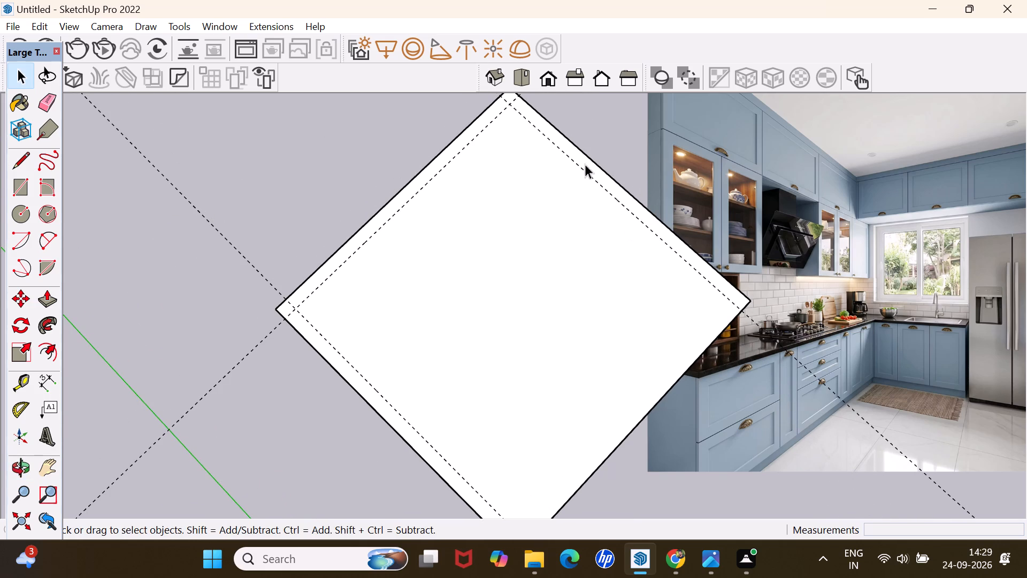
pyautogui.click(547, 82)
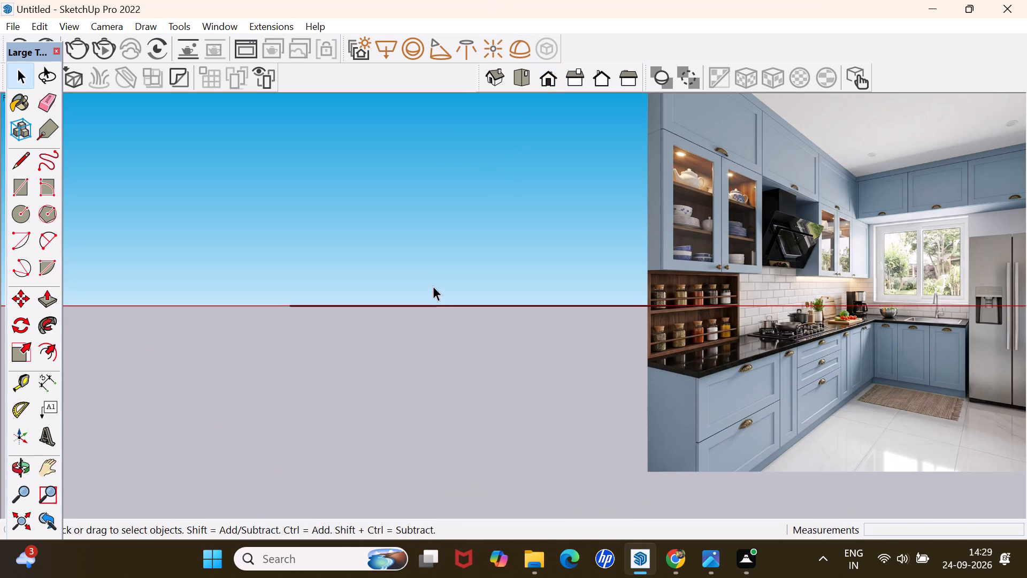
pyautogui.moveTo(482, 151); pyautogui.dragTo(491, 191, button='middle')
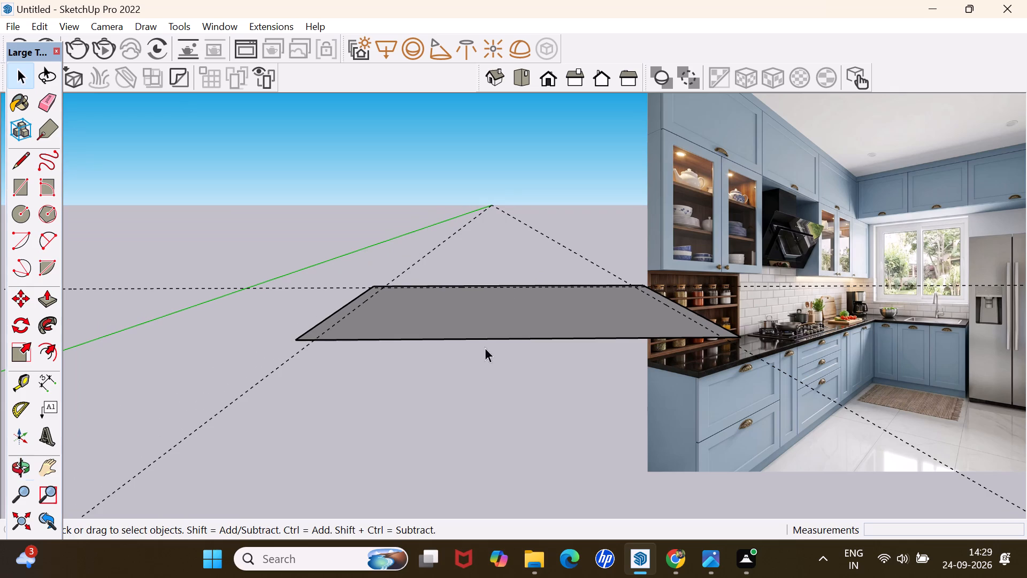
# Extrude the 12' square floor face downward by 6" from its underside with Push/Pull.
pyautogui.press('p')
pyautogui.moveTo(478, 371); pyautogui.dragTo(476, 285, button='middle')
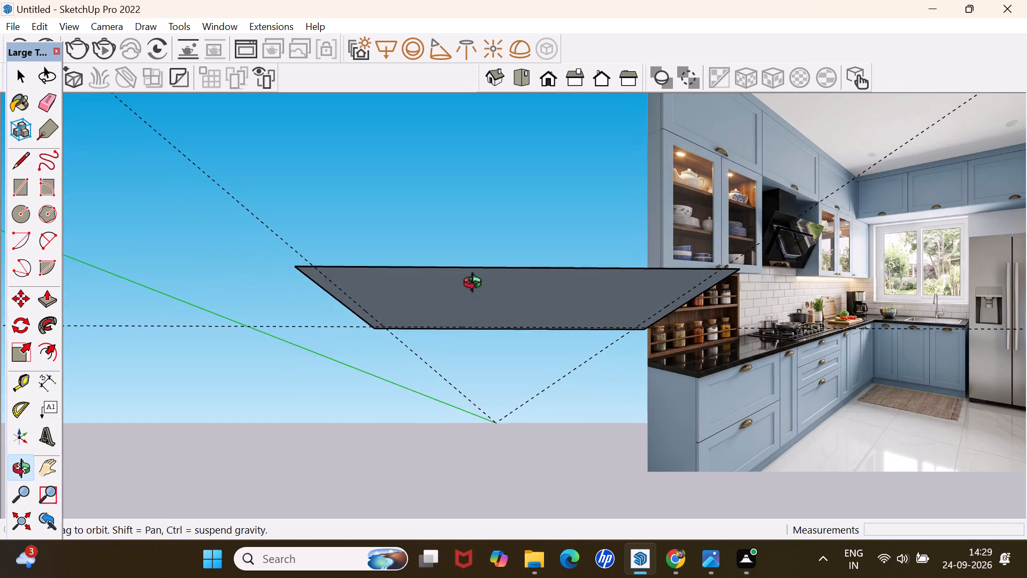
pyautogui.moveTo(476, 285); pyautogui.dragTo(476, 284, button='middle')
pyautogui.click(488, 285)
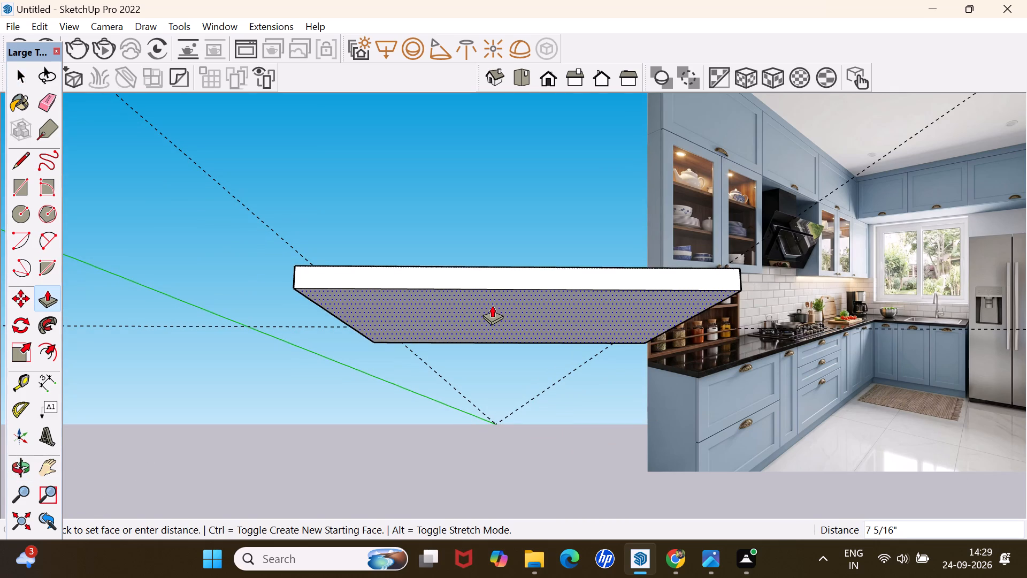
pyautogui.press('6')
pyautogui.press('Return')
pyautogui.press('space')
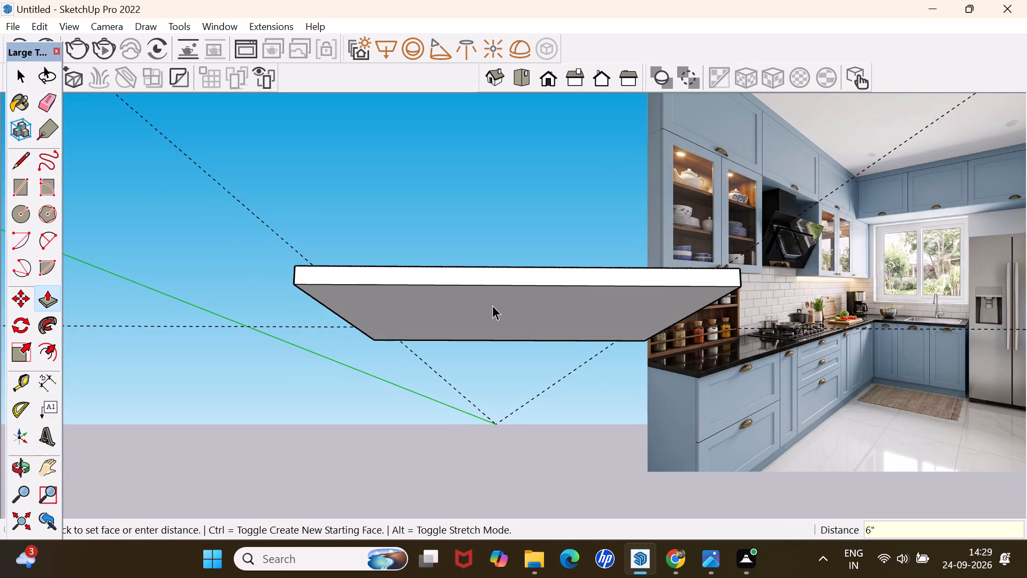
# Draw two 12' by 6" rectangles on the slab's top face, along its left and back edges, following the guides.
pyautogui.click(520, 79)
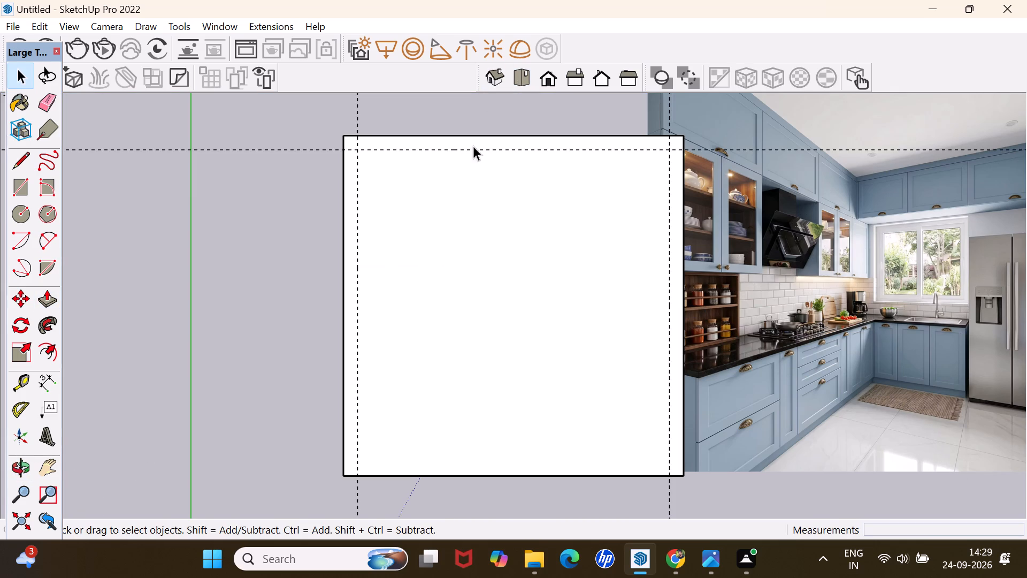
pyautogui.click(57, 455)
pyautogui.click(56, 463)
pyautogui.moveTo(307, 287); pyautogui.dragTo(212, 294)
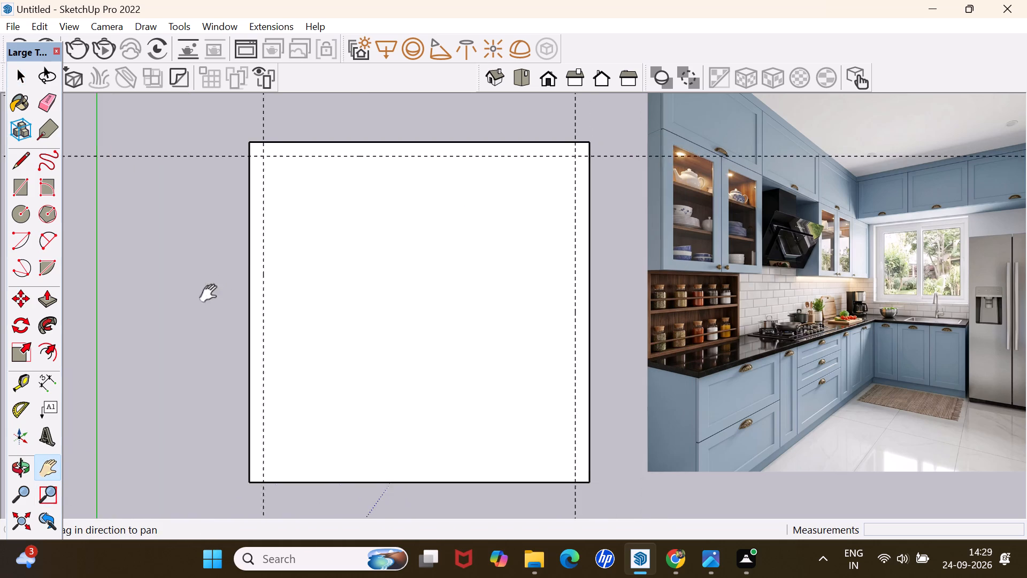
pyautogui.moveTo(212, 294); pyautogui.dragTo(196, 295)
pyautogui.press('space')
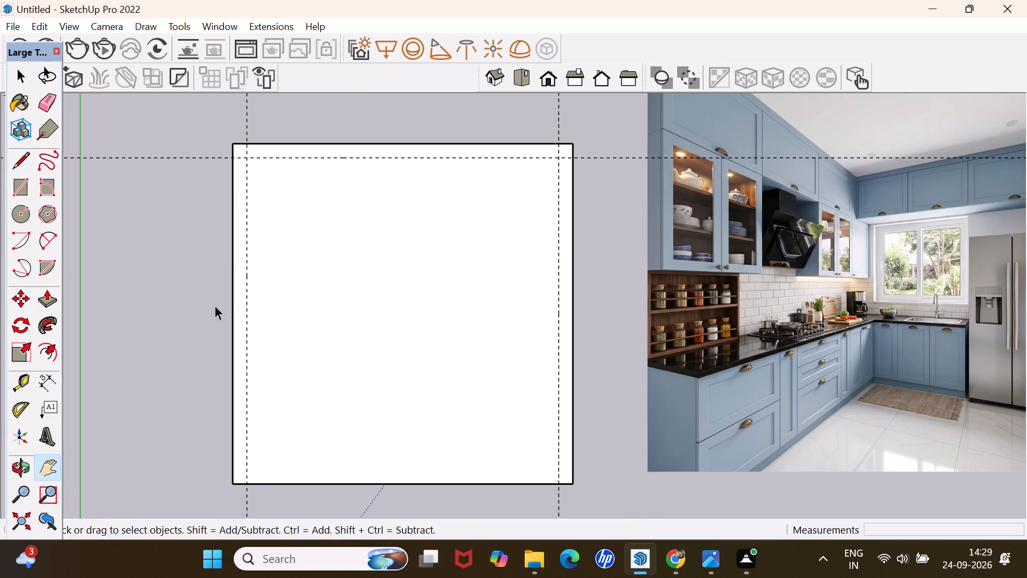
pyautogui.press('r')
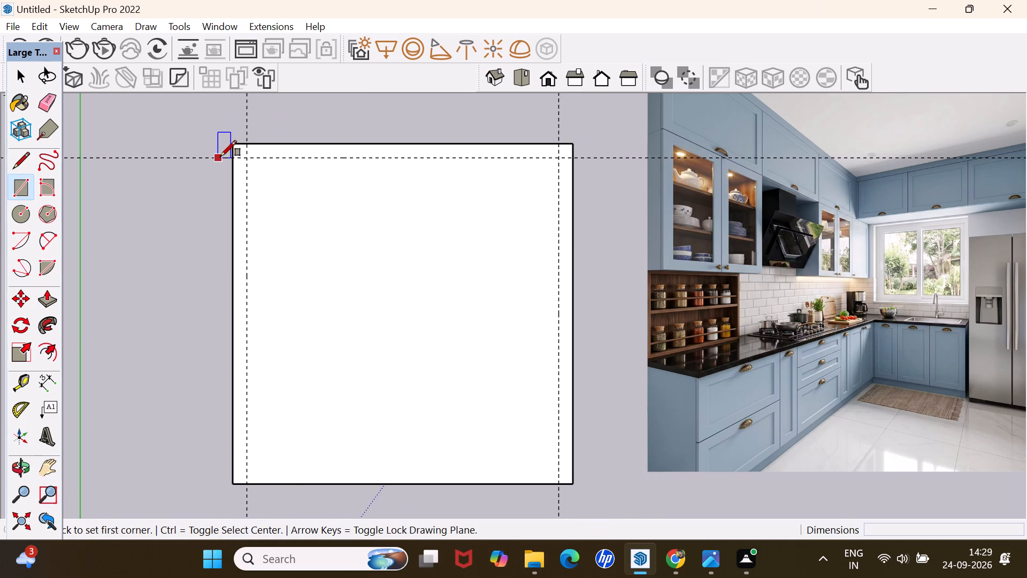
pyautogui.click(233, 144)
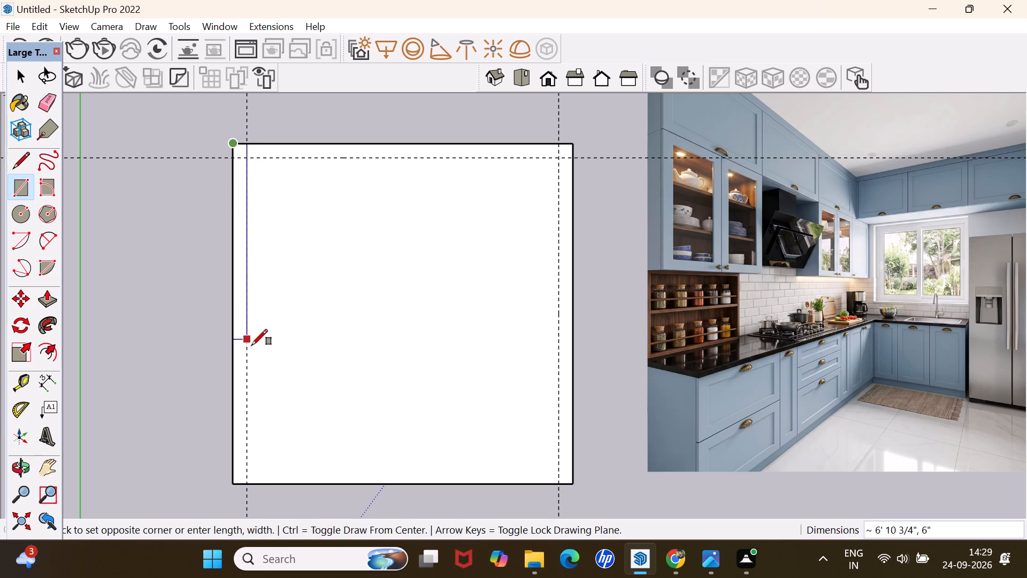
pyautogui.click(246, 482)
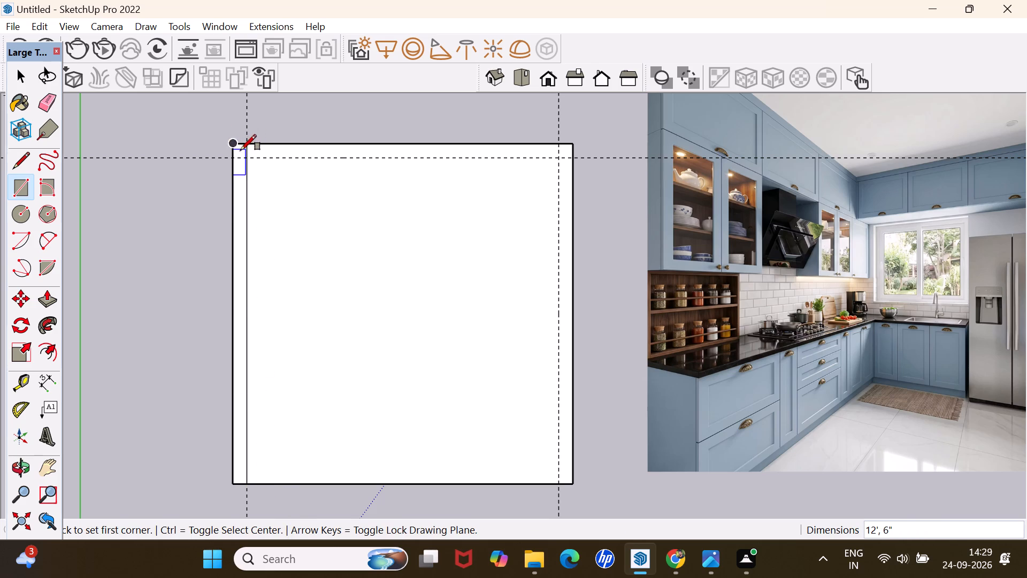
pyautogui.click(233, 141)
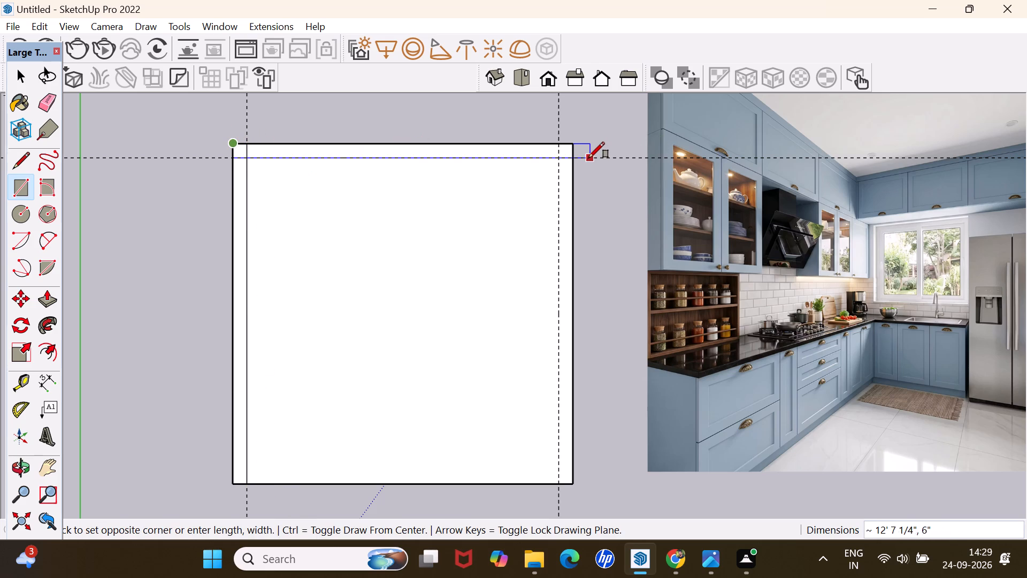
pyautogui.click(572, 158)
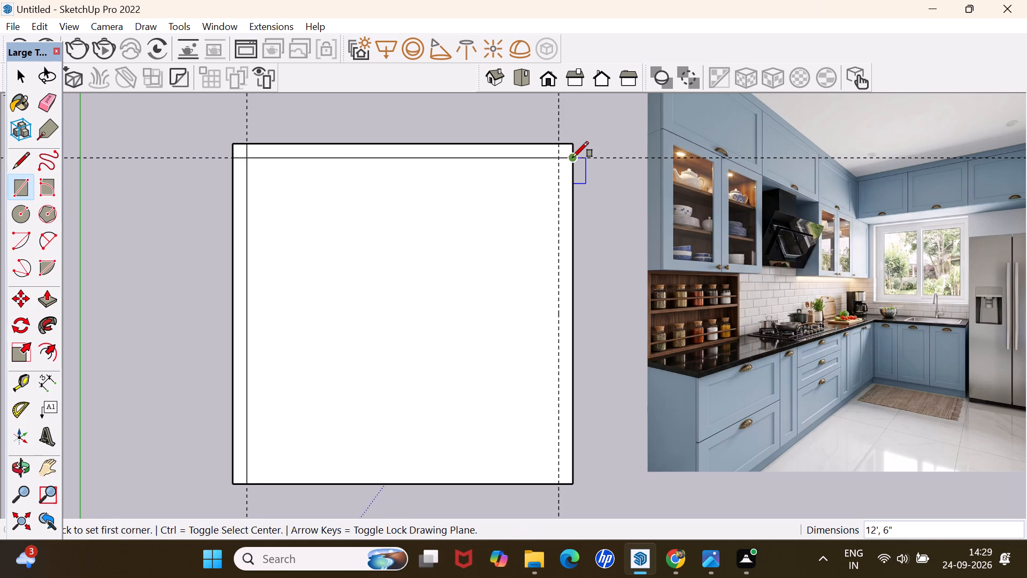
pyautogui.press('space')
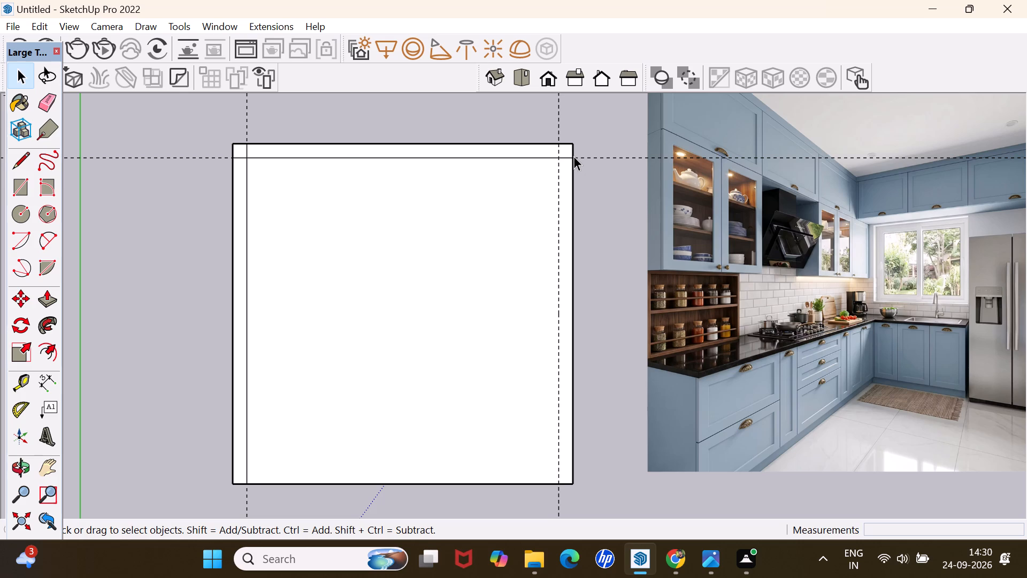
# Erase the line segments crossing at the strips' back-left corner and the two guides there, merging the strips into an L-shaped face.
pyautogui.press('e')
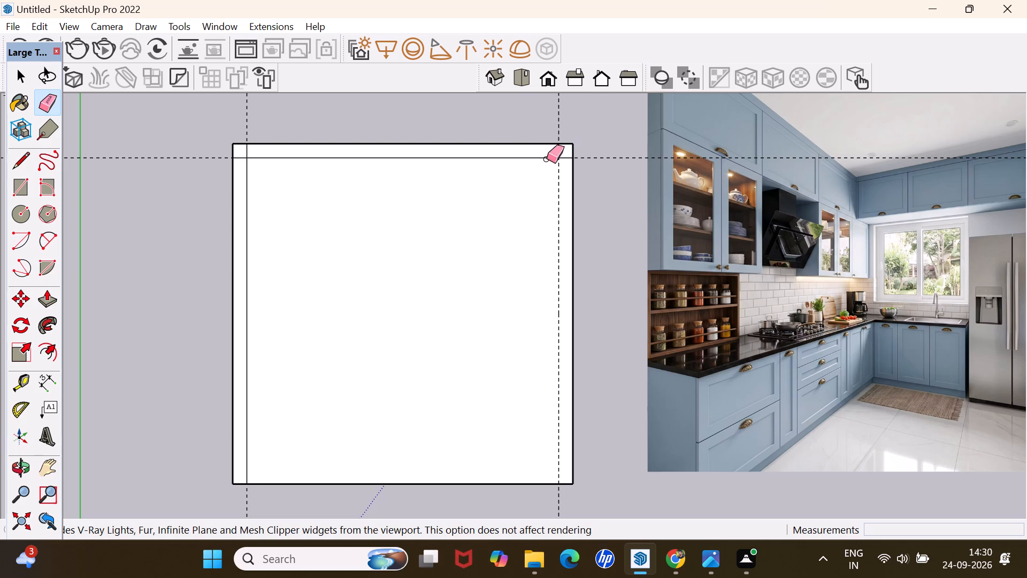
pyautogui.click(246, 148)
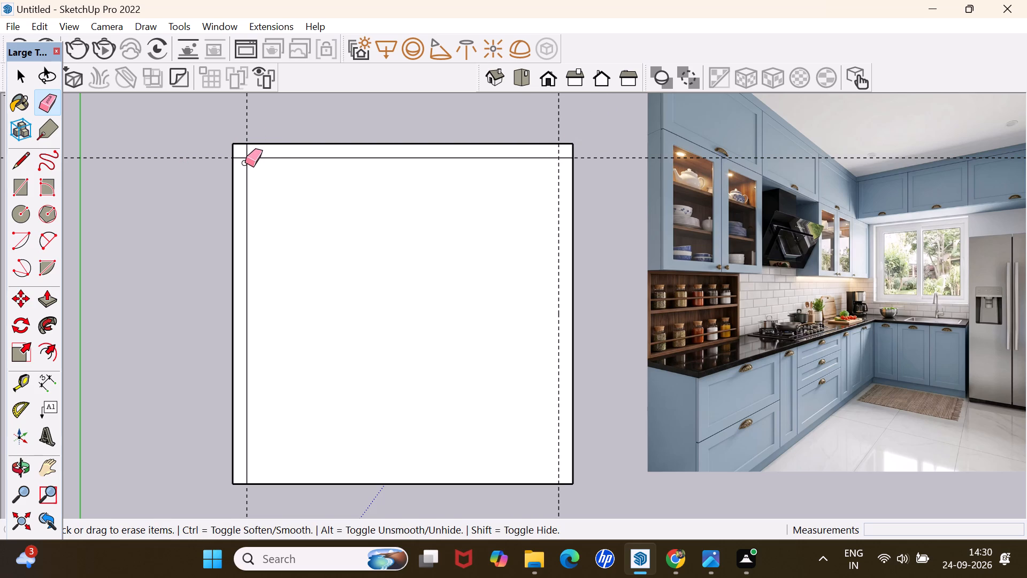
pyautogui.click(249, 149)
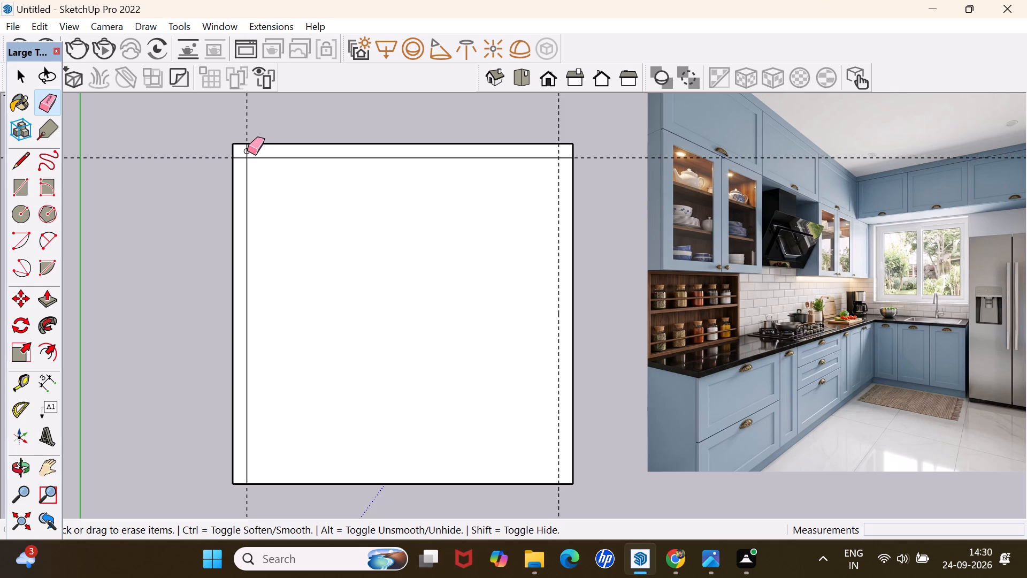
pyautogui.click(247, 152)
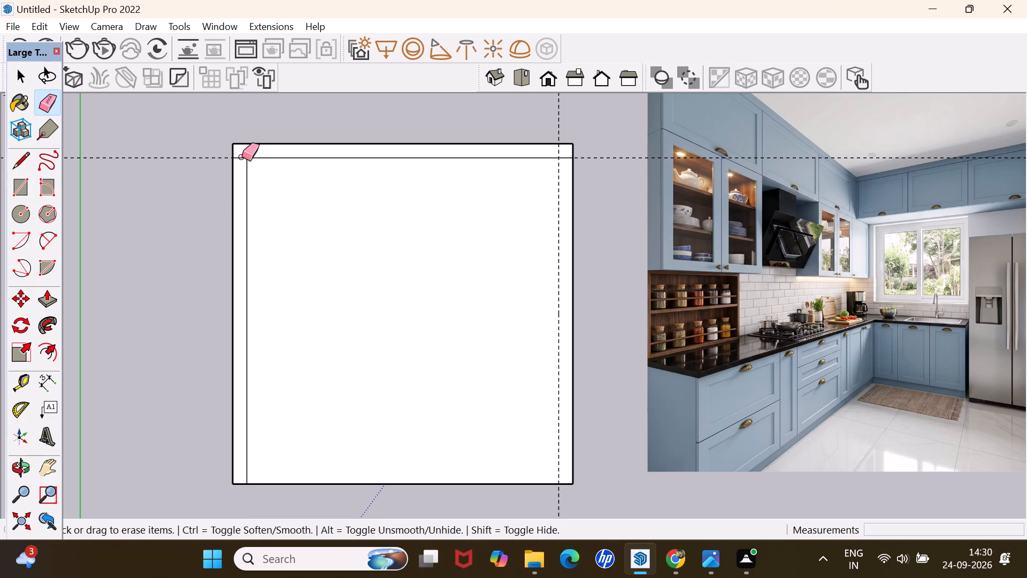
pyautogui.click(241, 157)
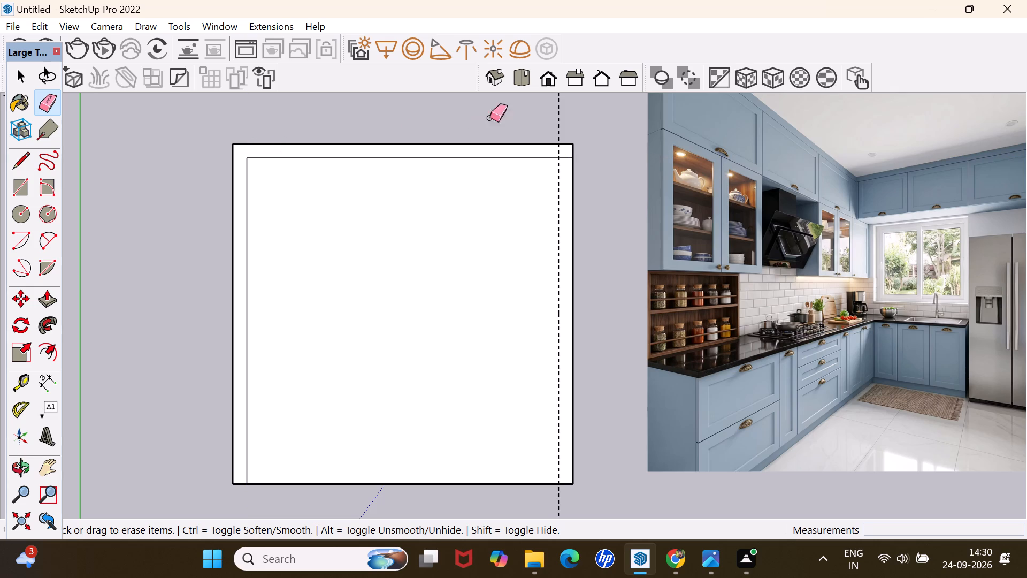
# Delete the remaining guide along the slab's right-hand side.
pyautogui.click(557, 189)
pyautogui.click(560, 185)
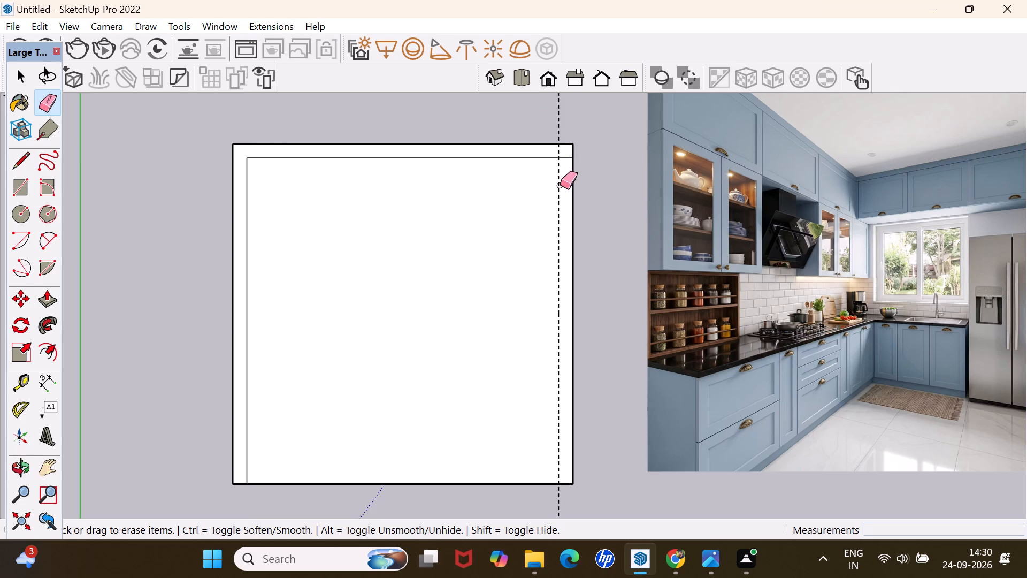
pyautogui.click(560, 185)
pyautogui.press('space')
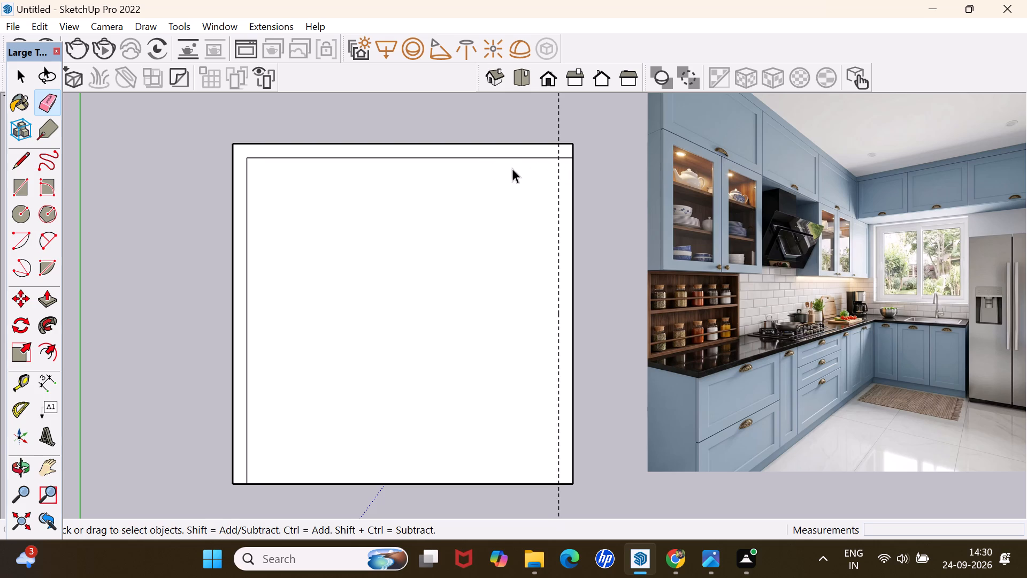
pyautogui.click(557, 177)
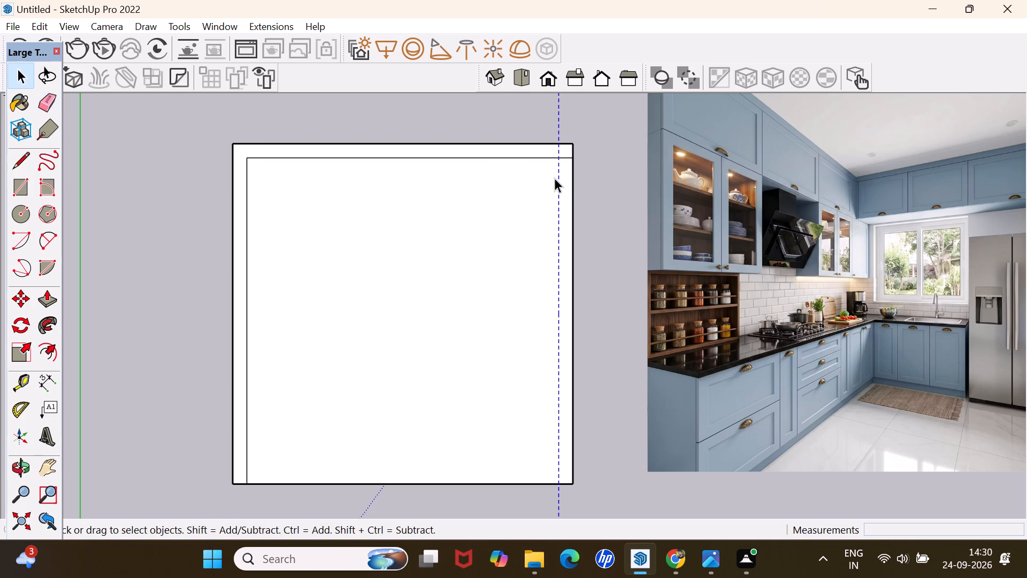
pyautogui.press('Delete')
# Extrude the L-shaped wall strip upward by 10' with Push/Pull.
pyautogui.press('p')
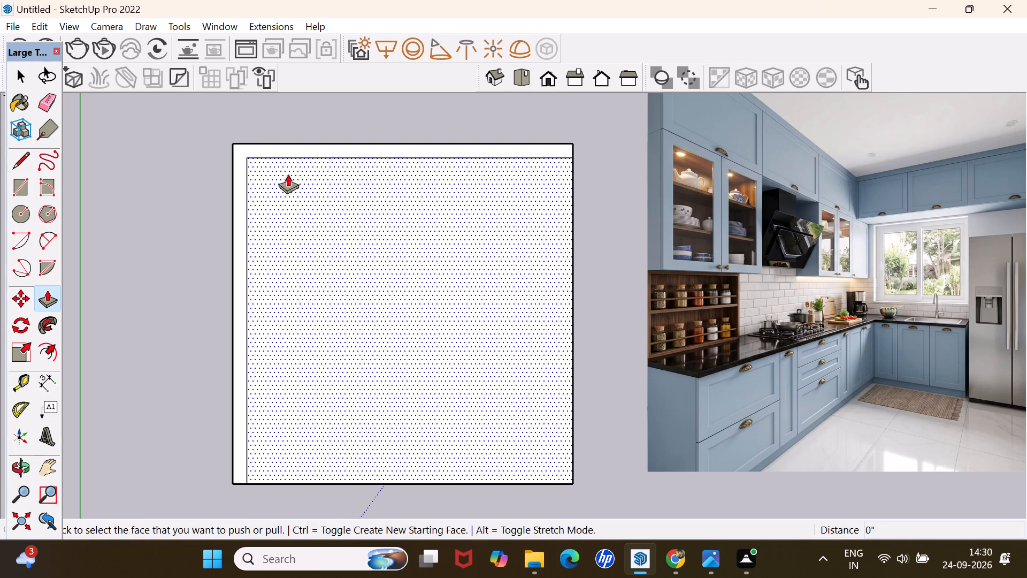
pyautogui.click(303, 147)
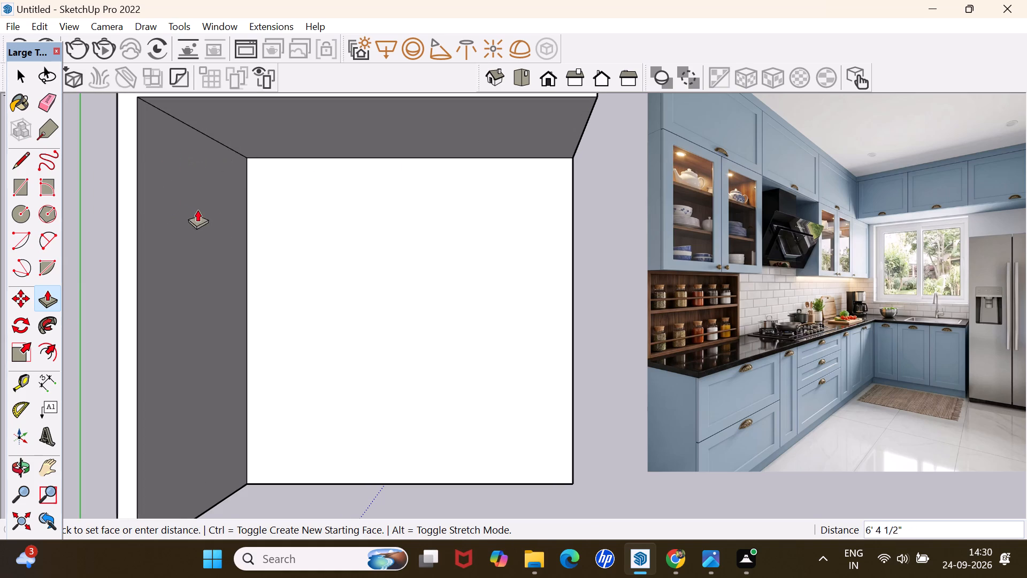
pyautogui.moveTo(221, 215); pyautogui.dragTo(251, 42, button='middle')
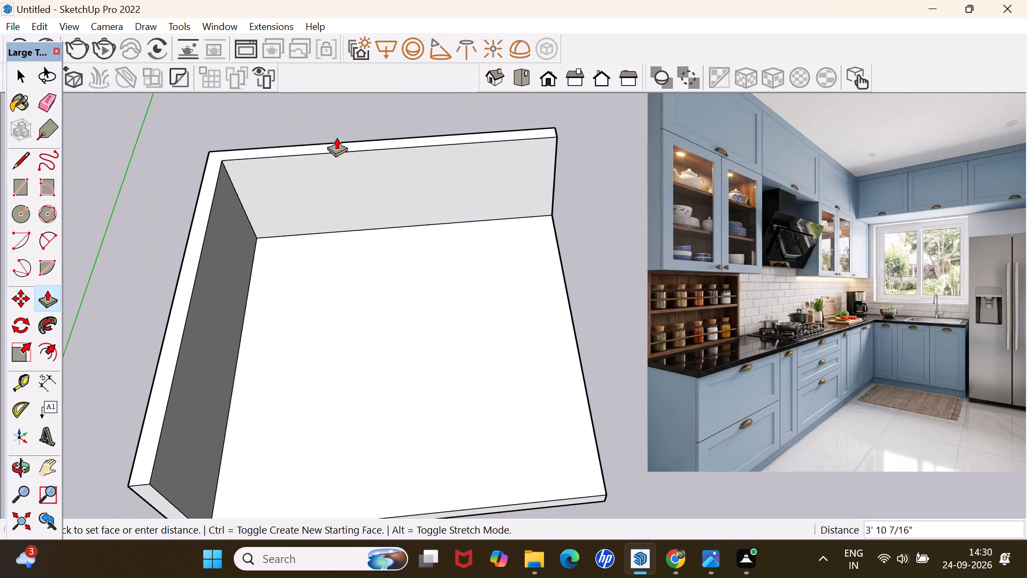
pyautogui.press('1')
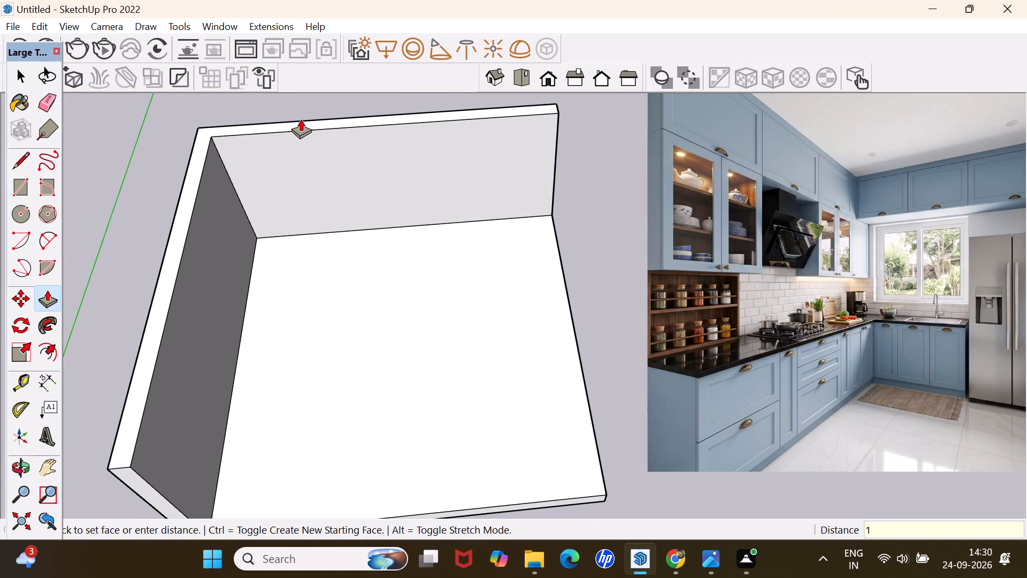
pyautogui.press('0')
pyautogui.press("'")
pyautogui.press('Return')
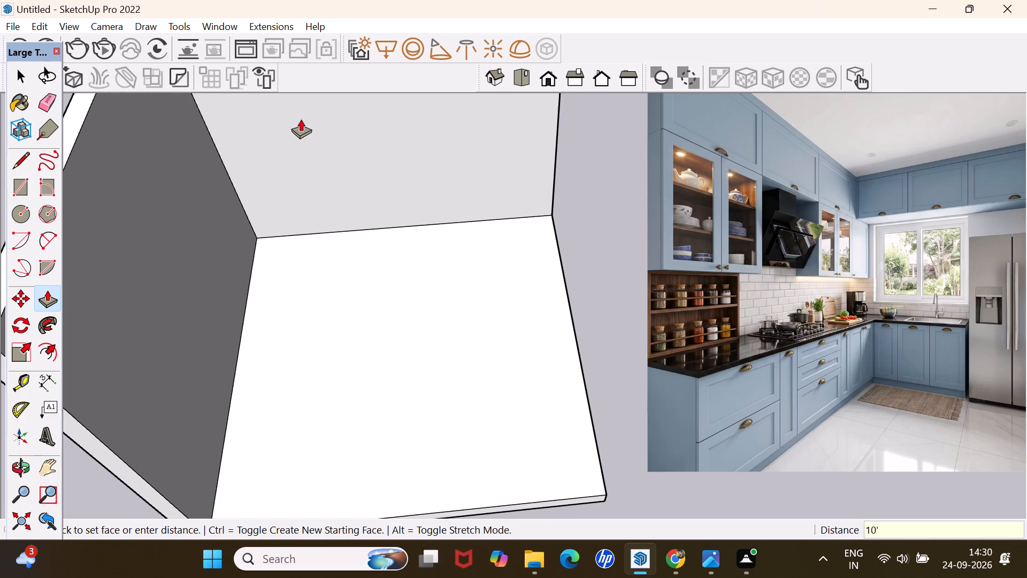
pyautogui.press('space')
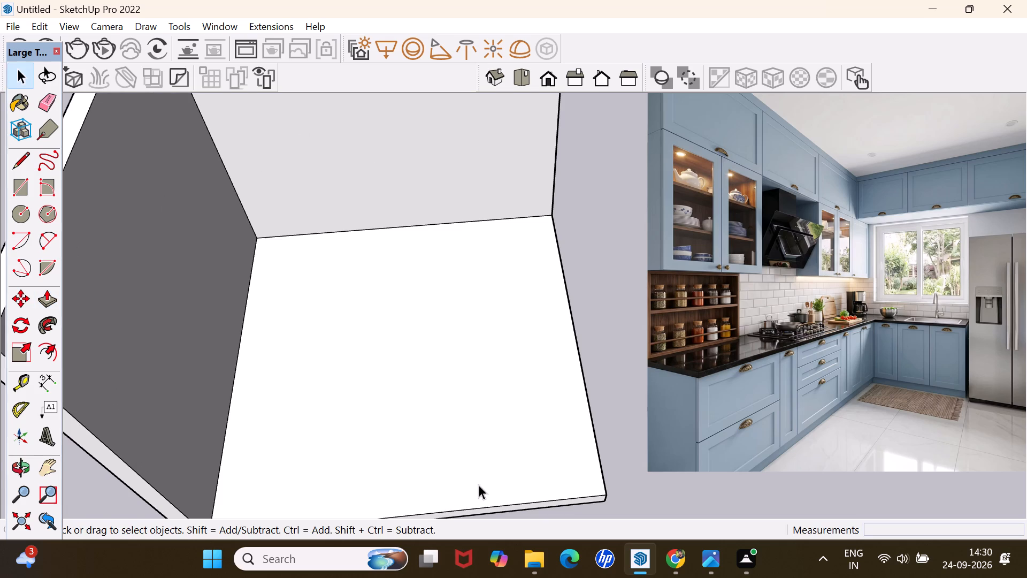
# Examine the raised walls and floor slab from the front, selecting their geometry to check how they are connected.
pyautogui.moveTo(478, 484); pyautogui.dragTo(461, 386, button='middle')
pyautogui.scroll(-8, 450, 379)
pyautogui.moveTo(432, 266); pyautogui.dragTo(432, 267, button='middle')
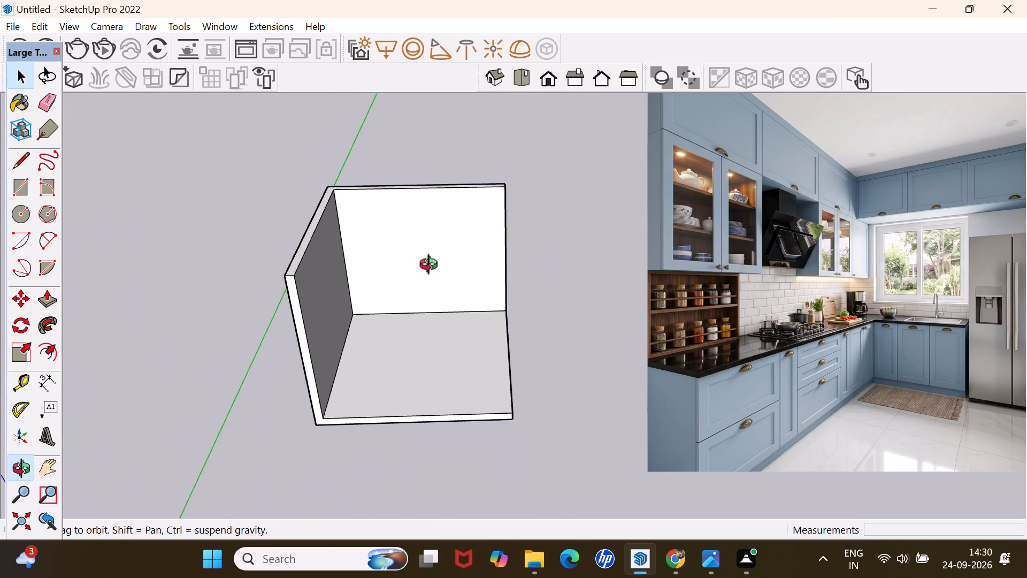
pyautogui.moveTo(432, 267); pyautogui.dragTo(428, 225, button='middle')
pyautogui.tripleClick(391, 243)
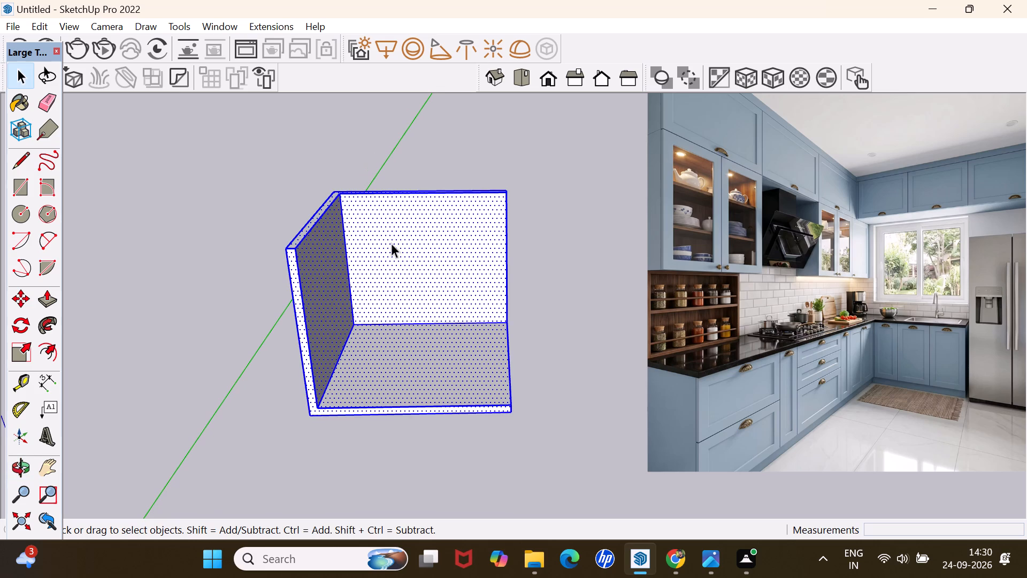
pyautogui.click(342, 458)
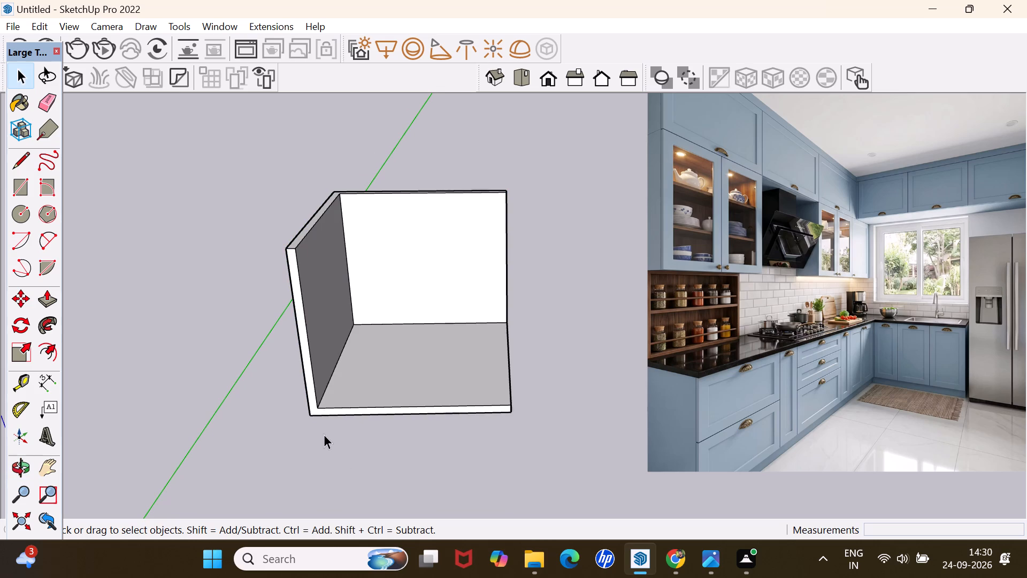
pyautogui.tripleClick(312, 332)
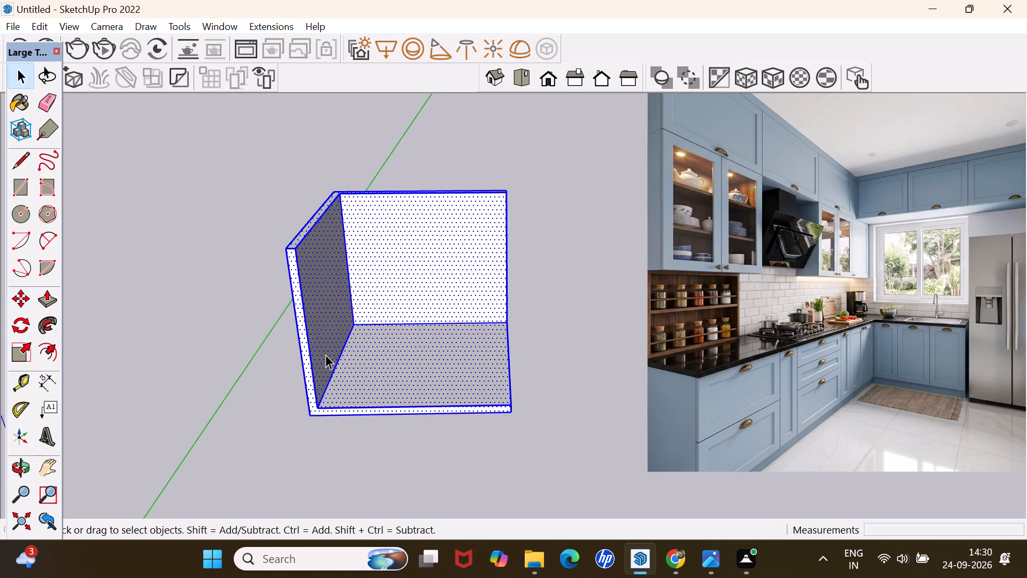
pyautogui.click(350, 470)
pyautogui.scroll(7, 298, 389)
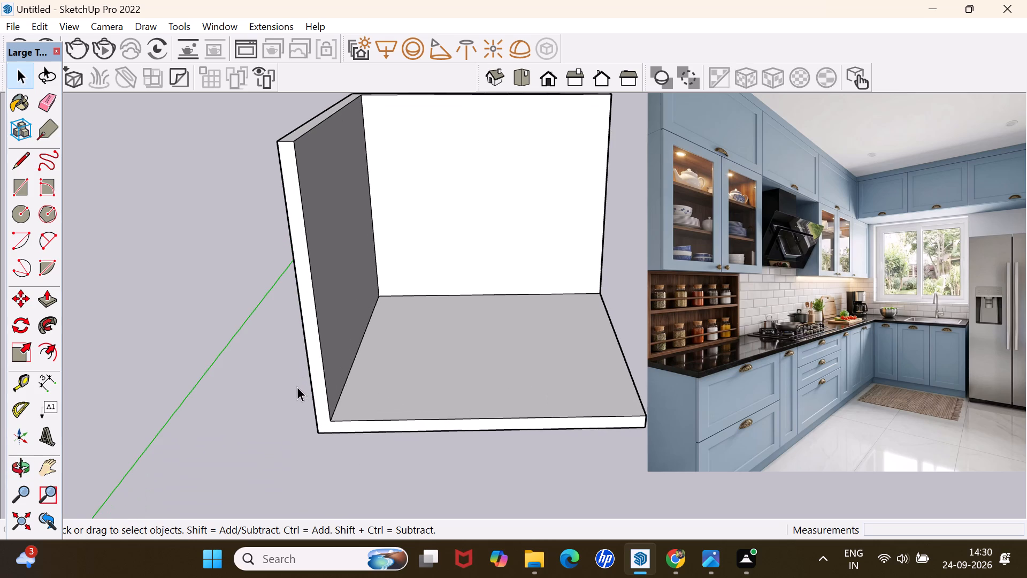
pyautogui.click(442, 412)
pyautogui.doubleClick(445, 410)
pyautogui.doubleClick(426, 423)
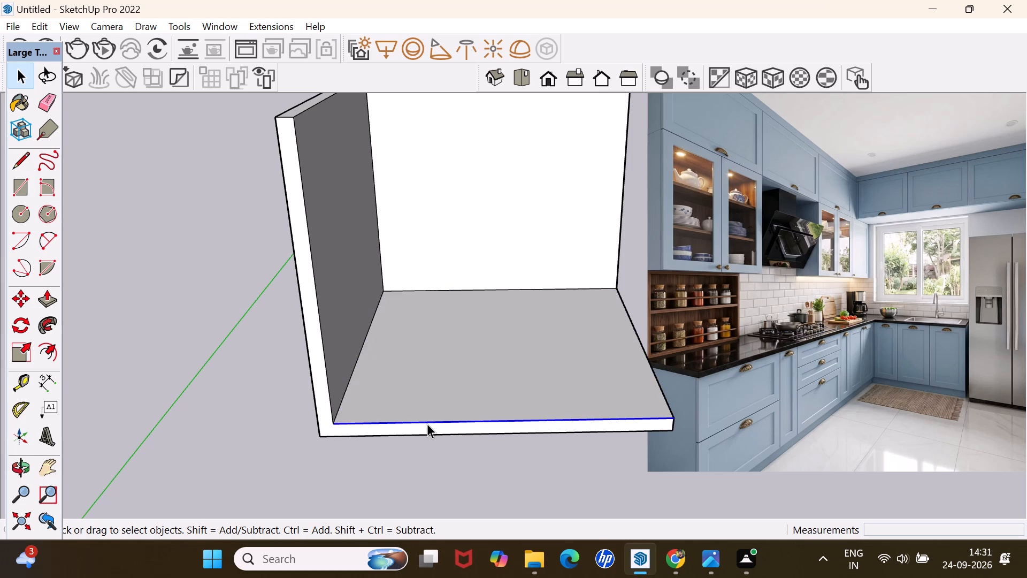
pyautogui.tripleClick(433, 422)
pyautogui.click(433, 420)
pyautogui.click(384, 468)
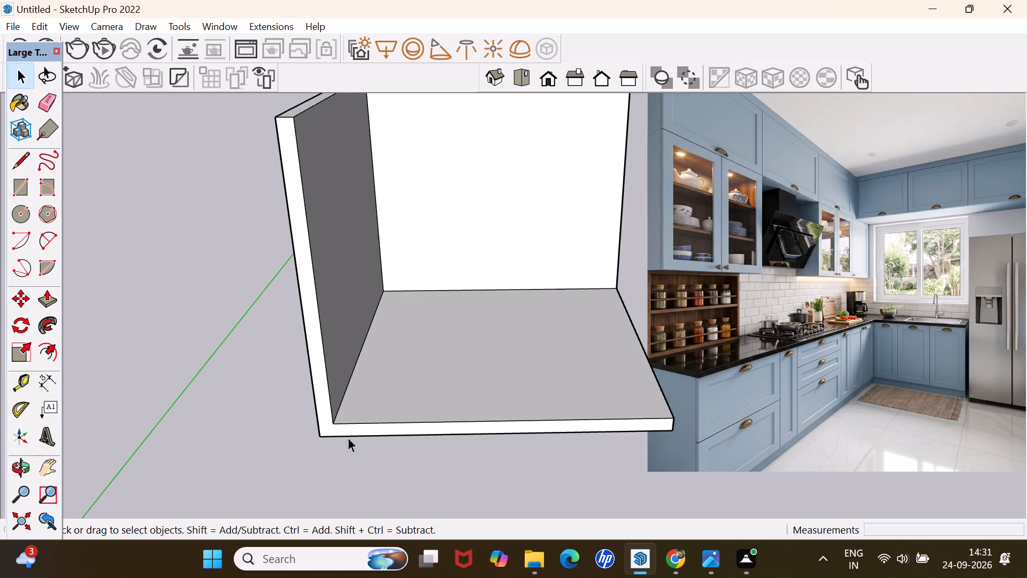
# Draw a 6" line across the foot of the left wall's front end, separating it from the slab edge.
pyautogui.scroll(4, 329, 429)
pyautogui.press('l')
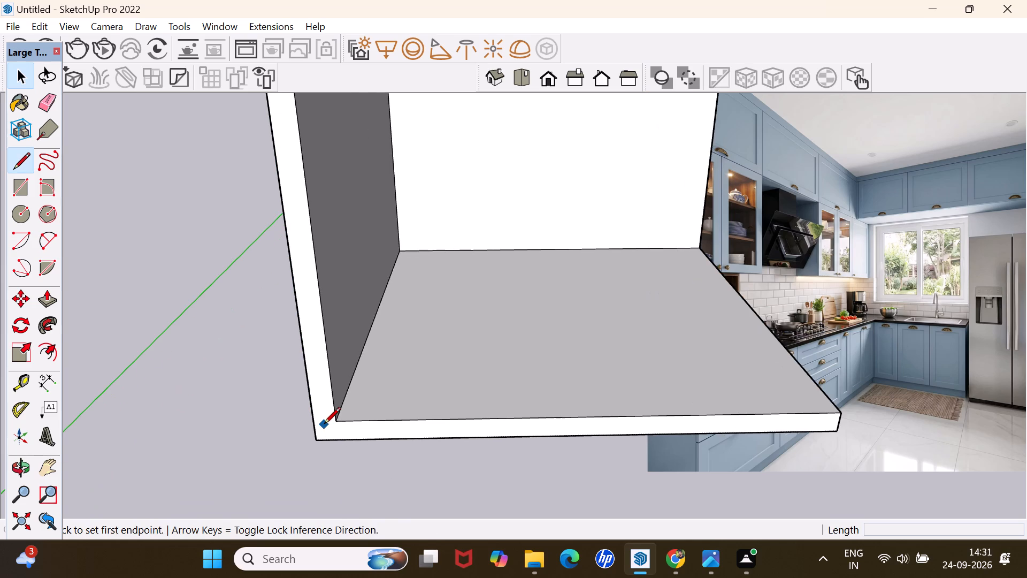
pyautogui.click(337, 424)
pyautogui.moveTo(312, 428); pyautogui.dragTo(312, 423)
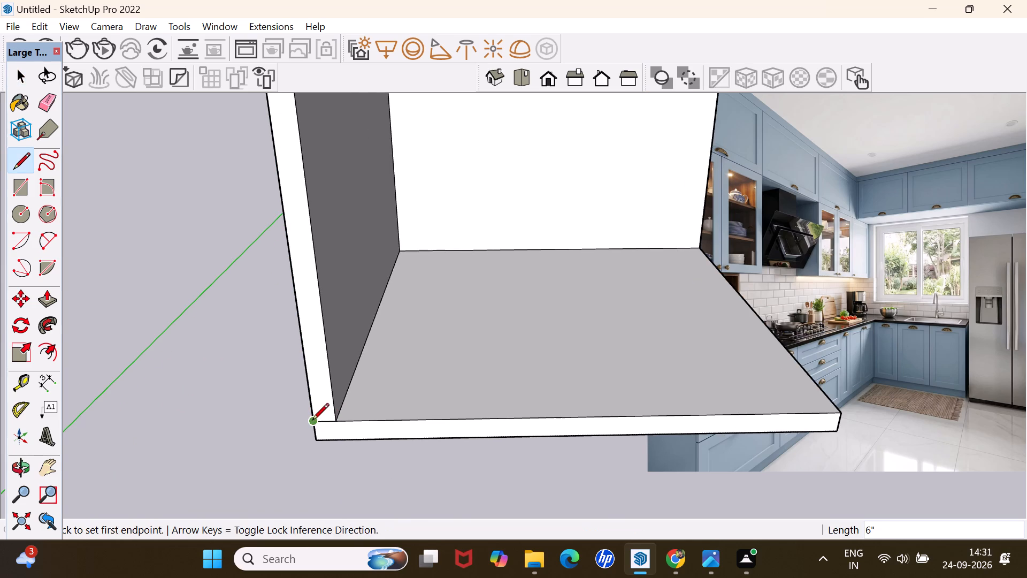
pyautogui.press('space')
# Check whether the walls and floor slab are still connected by selecting their faces and linked geometry.
pyautogui.tripleClick(341, 429)
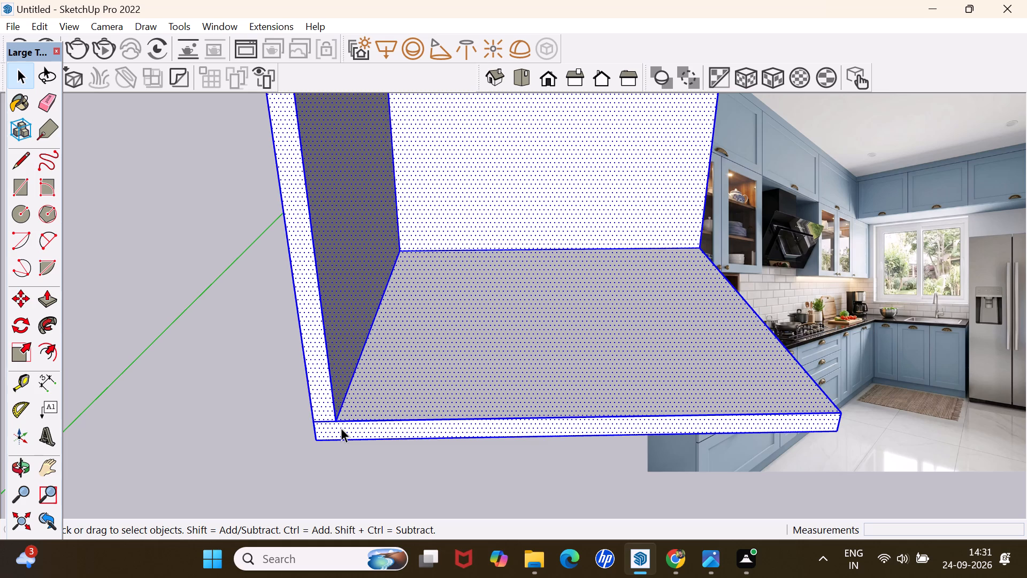
pyautogui.click(352, 476)
pyautogui.doubleClick(378, 432)
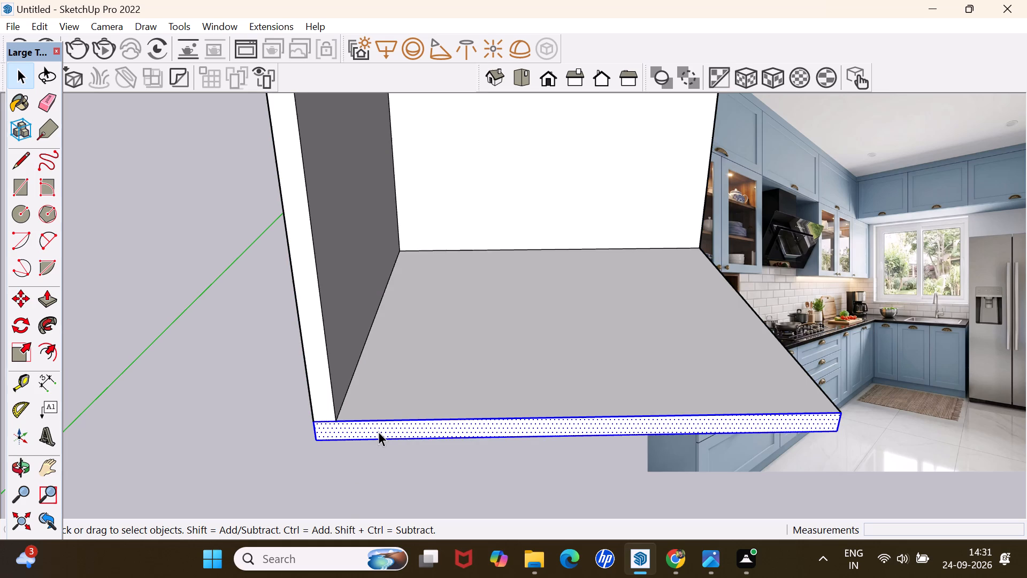
pyautogui.click(378, 431)
pyautogui.tripleClick(394, 415)
pyautogui.click(375, 491)
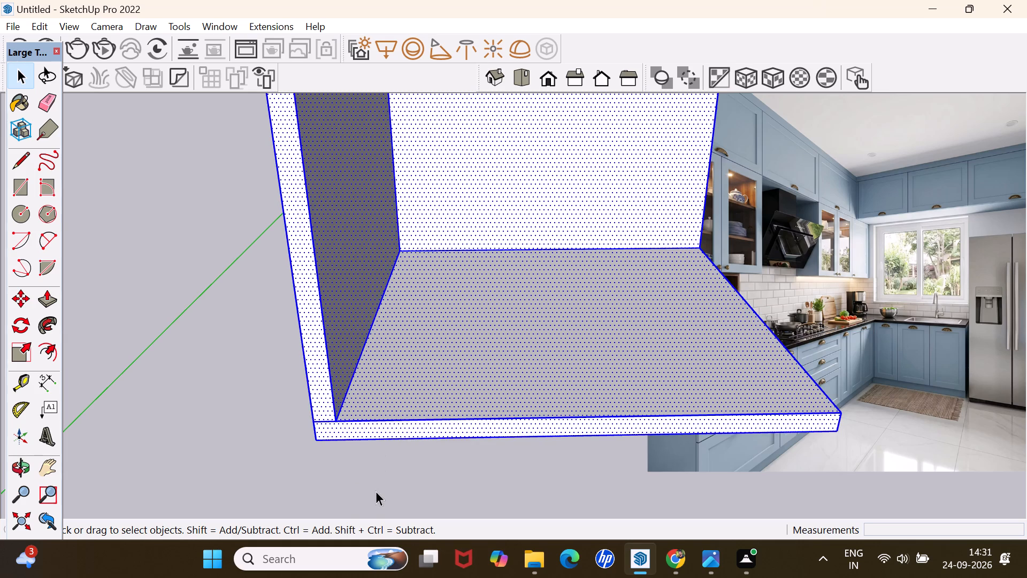
pyautogui.doubleClick(338, 339)
pyautogui.click(338, 339)
pyautogui.scroll(-4, 311, 339)
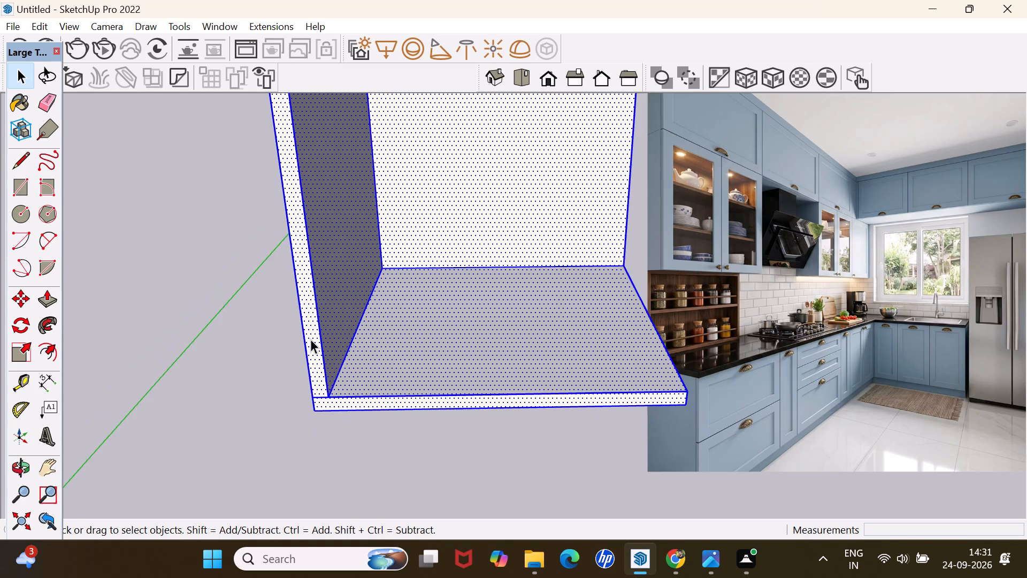
pyautogui.scroll(-3, 310, 339)
pyautogui.press('space')
pyautogui.click(336, 448)
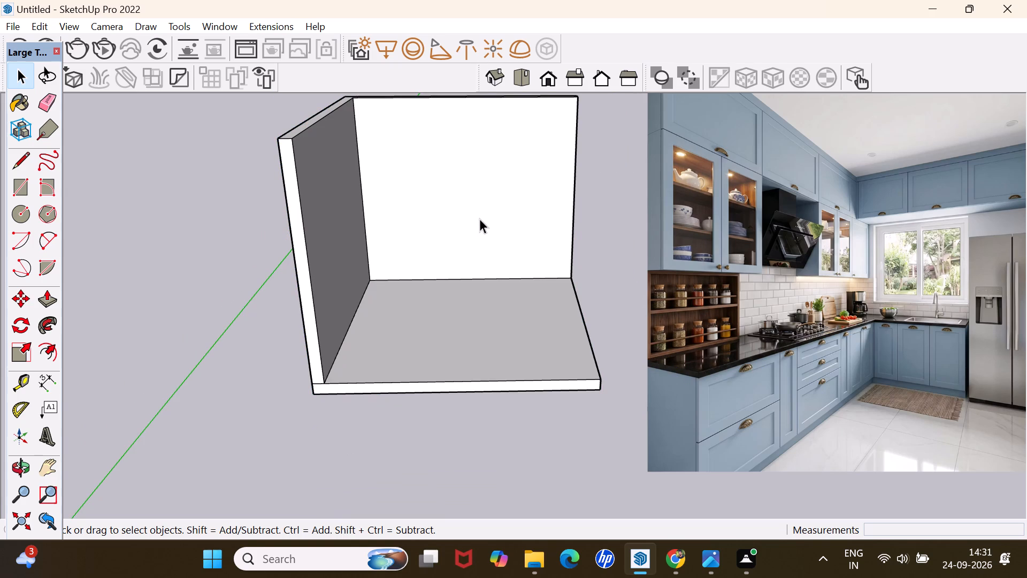
pyautogui.click(480, 211)
pyautogui.click(475, 209)
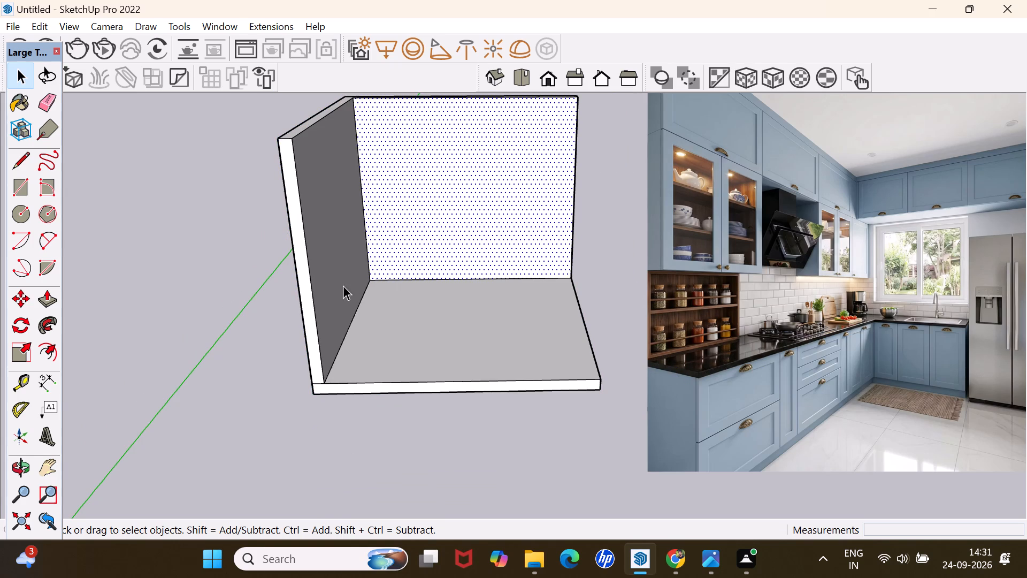
pyautogui.tripleClick(324, 284)
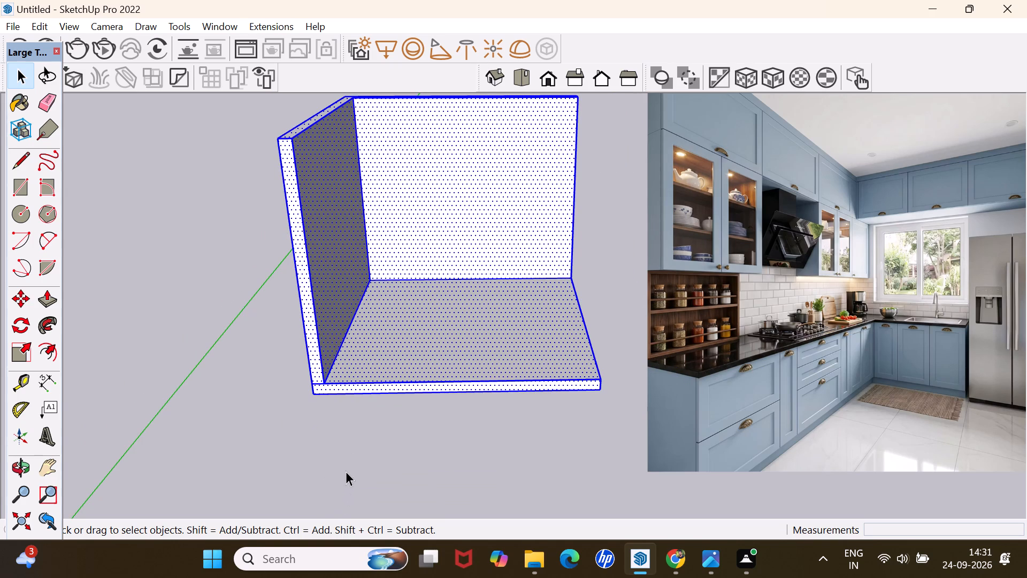
pyautogui.click(346, 466)
# Undo the line at the wall's foot and the 10' wall extrusion, and check the slab's connected geometry.
pyautogui.hotkey('ctrl', 'z')
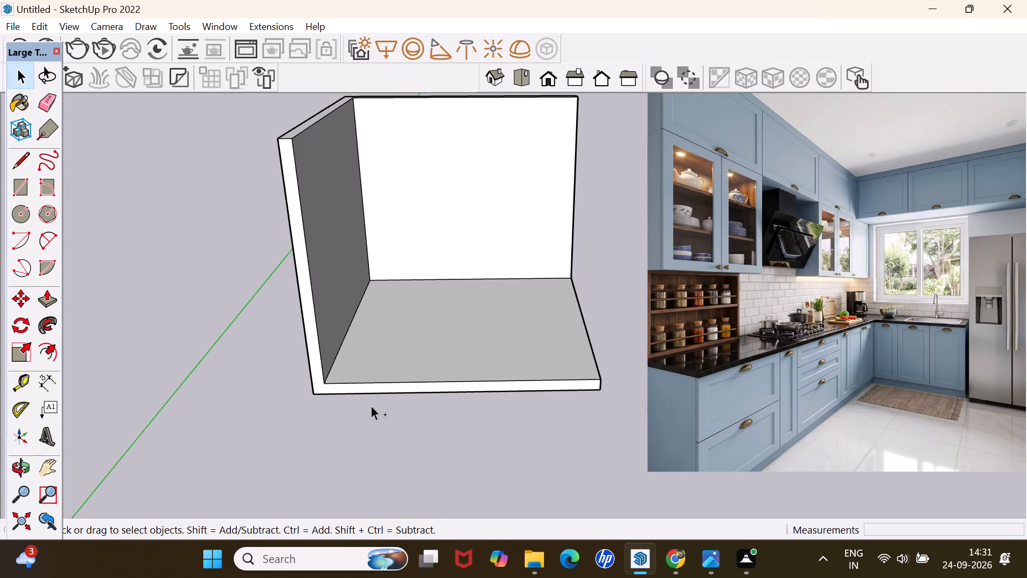
pyautogui.hotkey('ctrl', 'z')
pyautogui.tripleClick(381, 370)
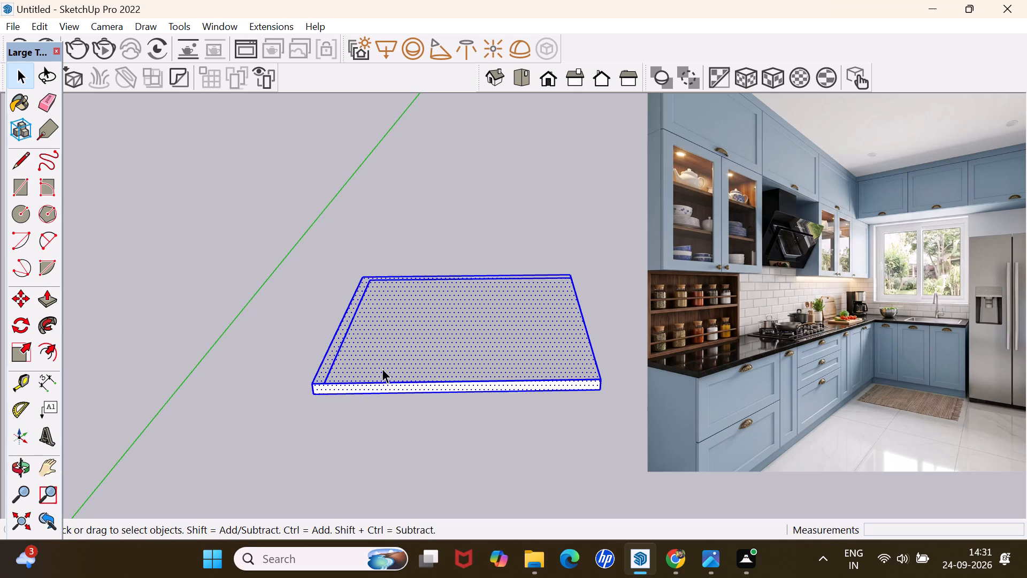
pyautogui.press('space')
# Undo the wall strips, slab thickness and all guides, going back to the flat floor rectangle.
pyautogui.hotkey('ctrl', 'z')
pyautogui.click(386, 422)
pyautogui.hotkey('ctrl', 'z')
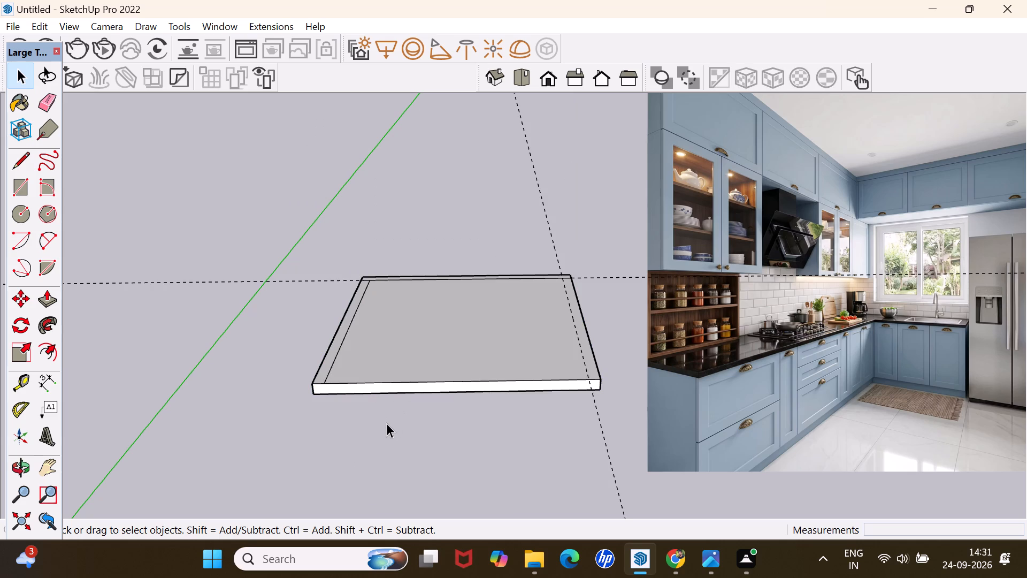
pyautogui.hotkey('ctrl', 'z')
pyautogui.hotkey('ctrl', 'z')
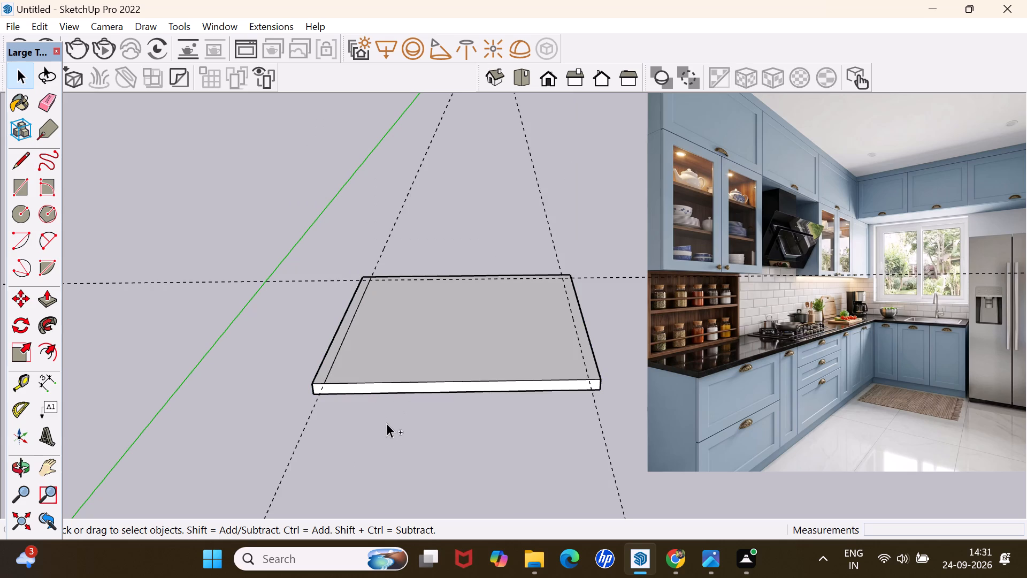
pyautogui.hotkey('ctrl', 'z')
pyautogui.write('zzz')
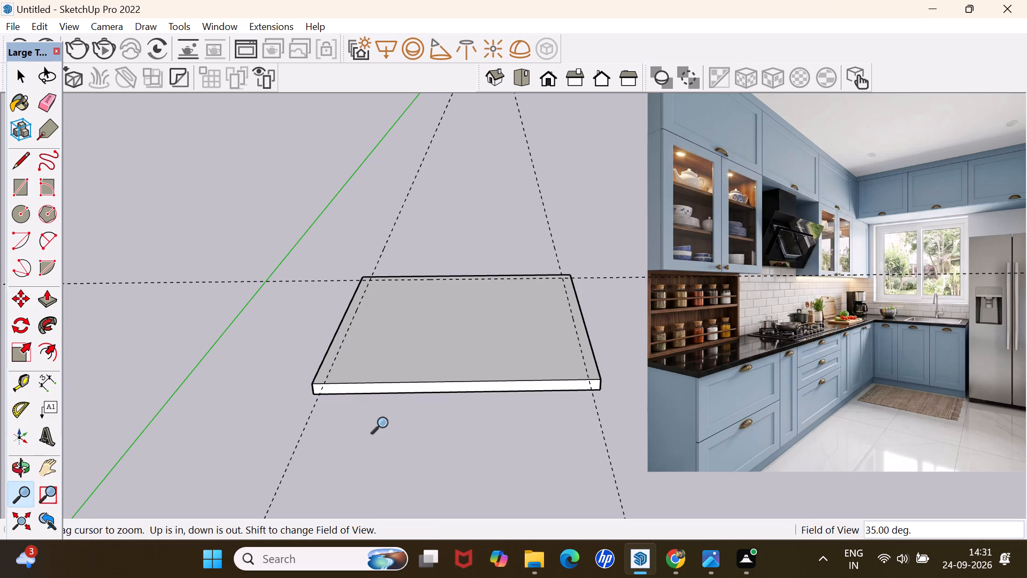
pyautogui.hotkey('ctrl', 'z')
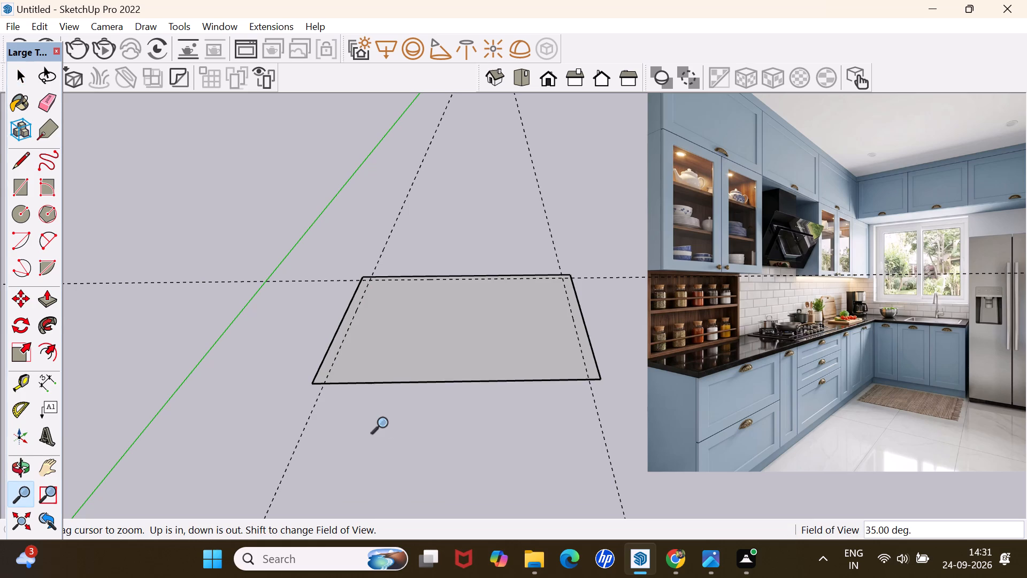
pyautogui.hotkey('ctrl', 'z')
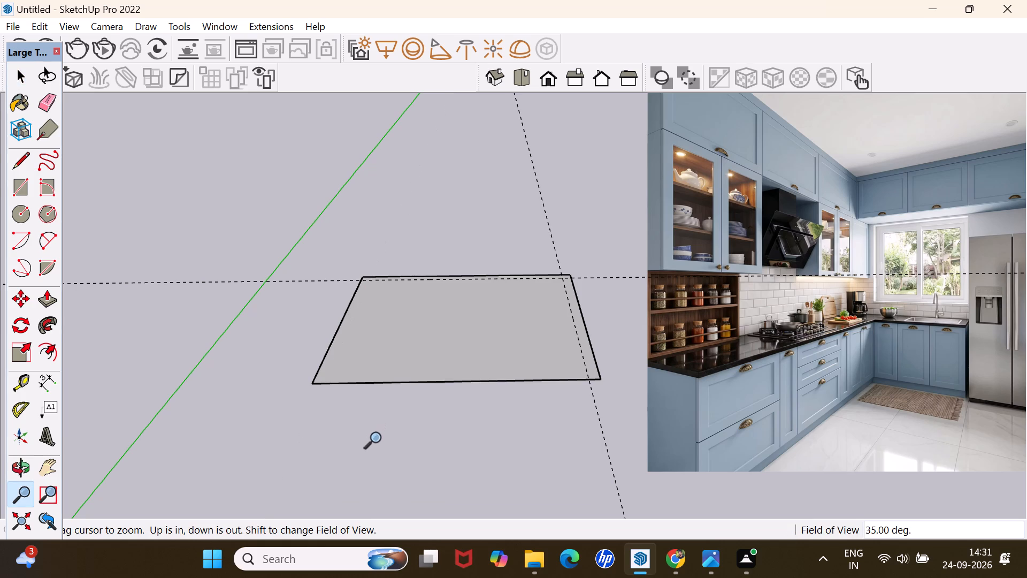
pyautogui.hotkey('ctrl', 'z')
pyautogui.hotkey('ctrl', 'z')
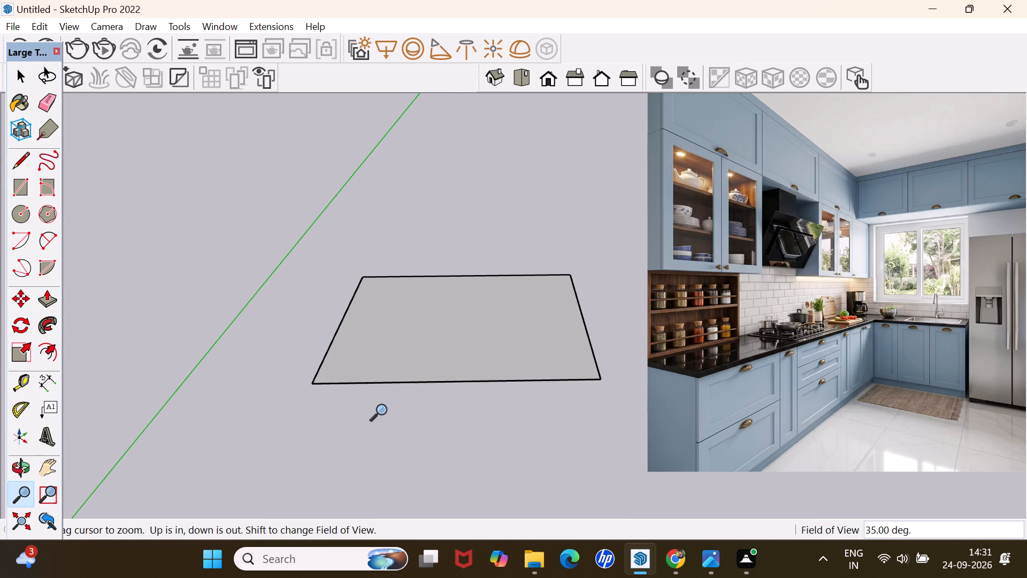
pyautogui.press('space')
pyautogui.press('space')
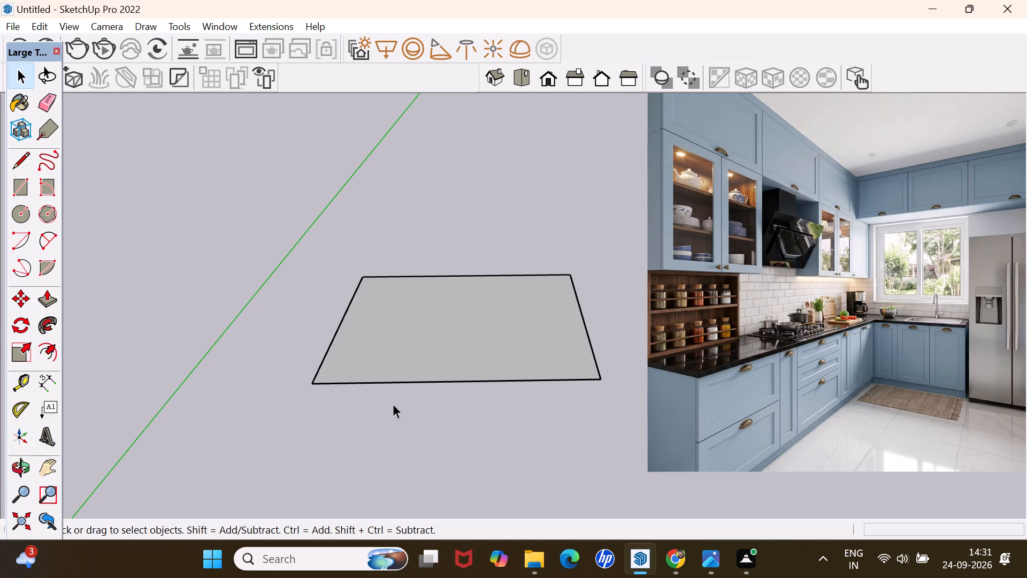
# Extrude the floor face downward by 6" with Push/Pull.
pyautogui.press('p')
pyautogui.click(426, 335)
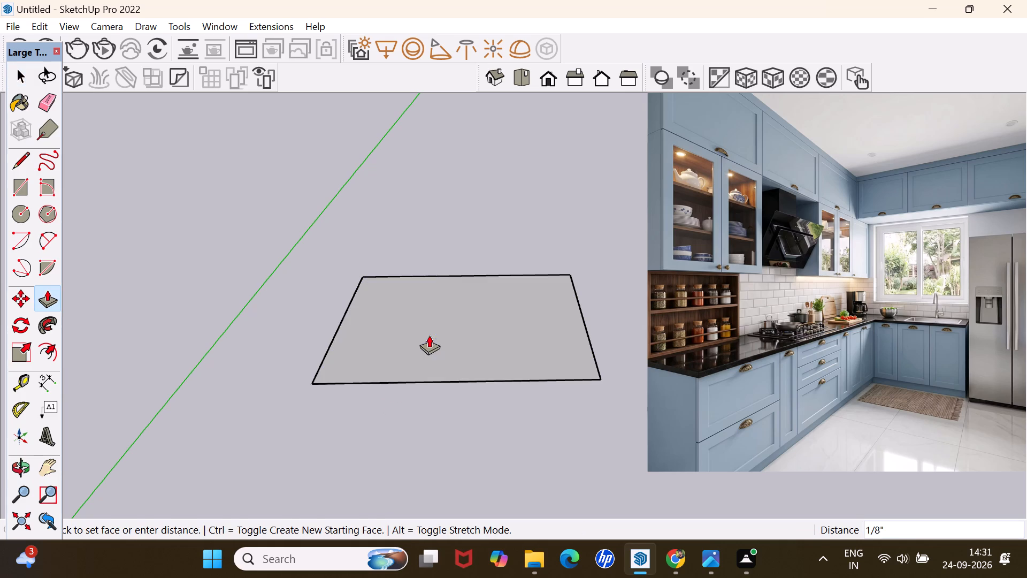
pyautogui.press('6')
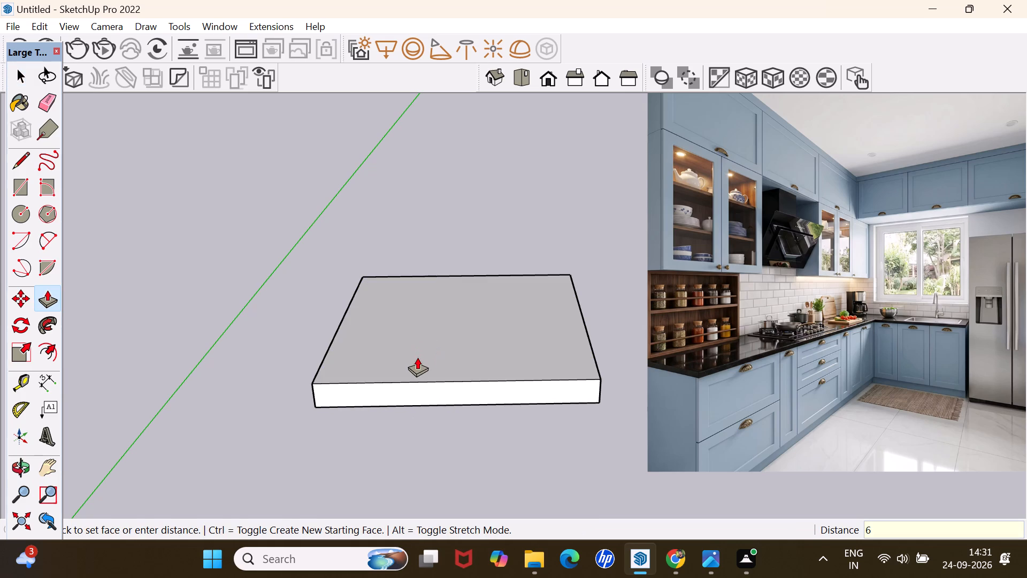
pyautogui.press('Return')
# Select the whole floor slab and make it a group.
pyautogui.press('space')
pyautogui.tripleClick(417, 356)
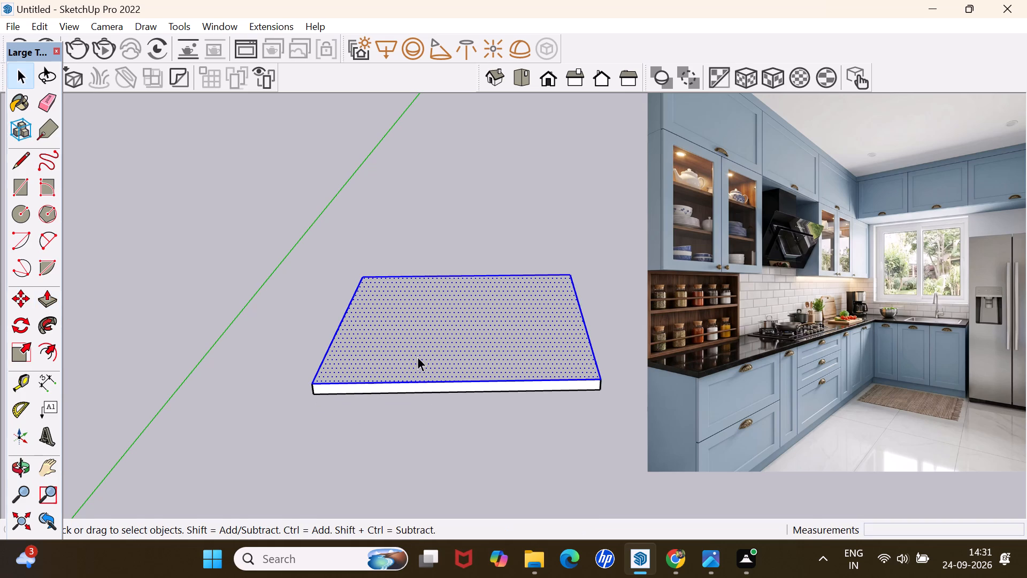
pyautogui.rightClick(417, 358)
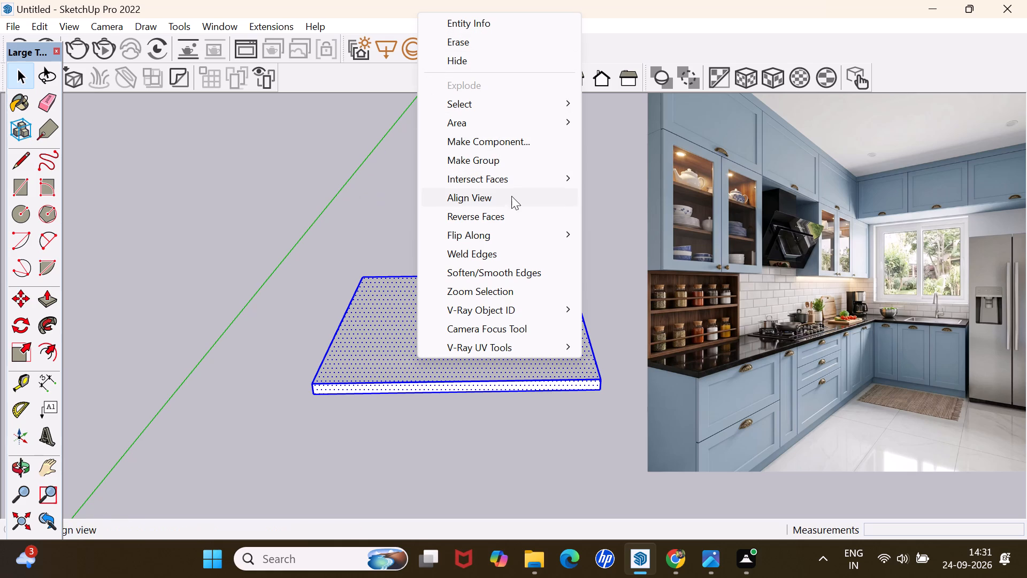
pyautogui.click(525, 154)
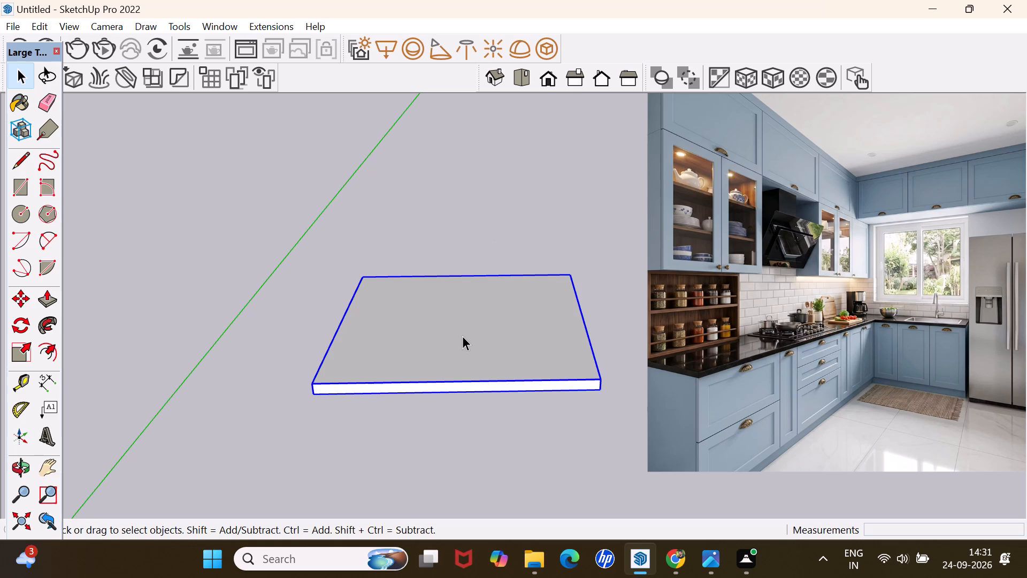
# Place guides 6" inside the slab's left and back edges with the Tape Measure.
pyautogui.press('t')
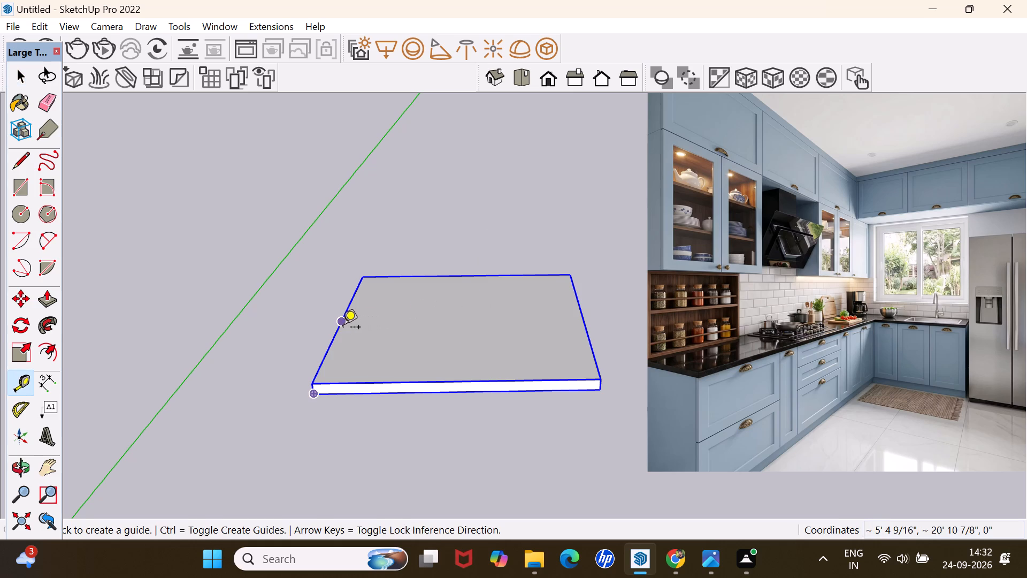
pyautogui.click(343, 328)
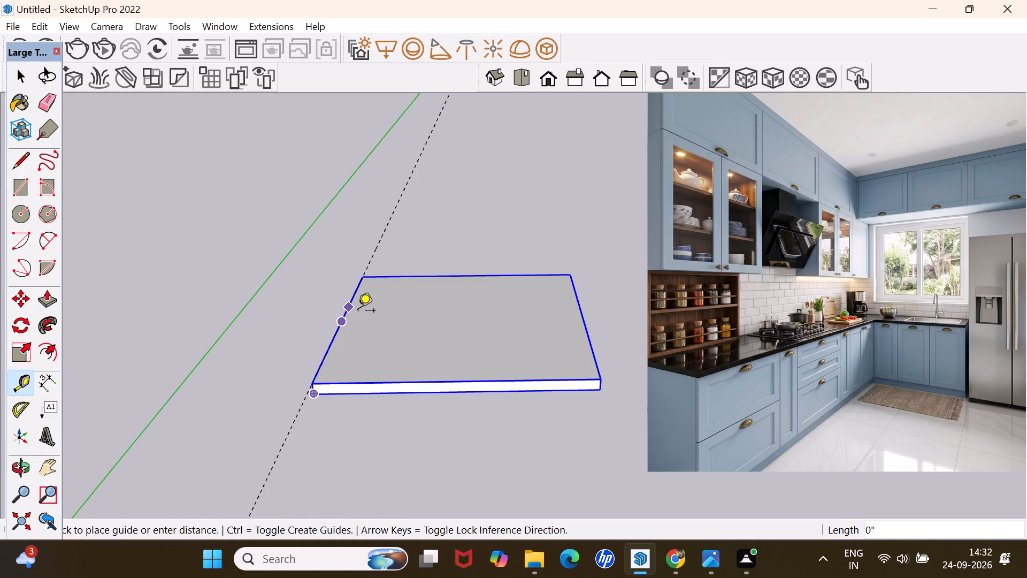
pyautogui.press('6')
pyautogui.press('Return')
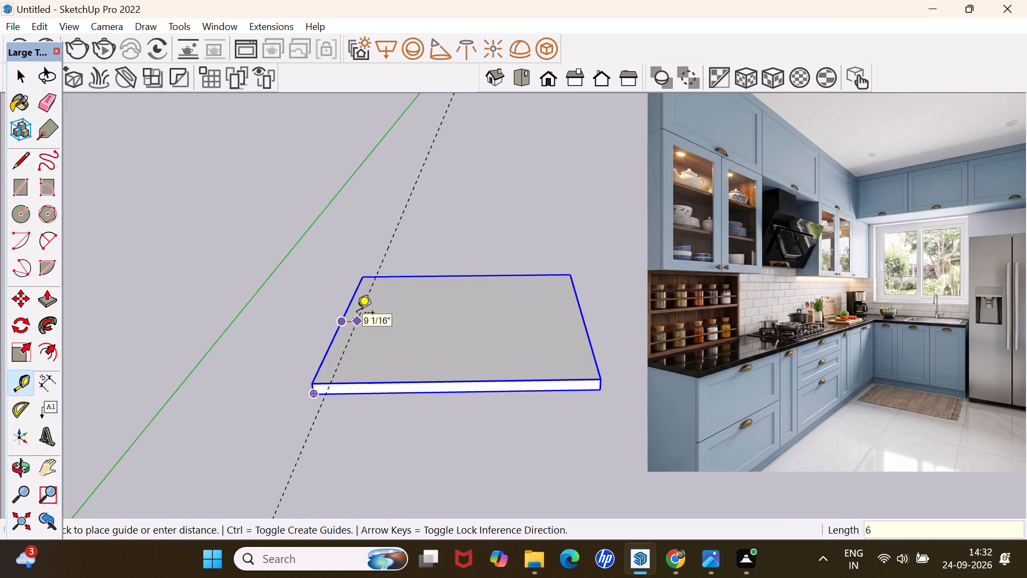
pyautogui.click(483, 277)
pyautogui.press('6')
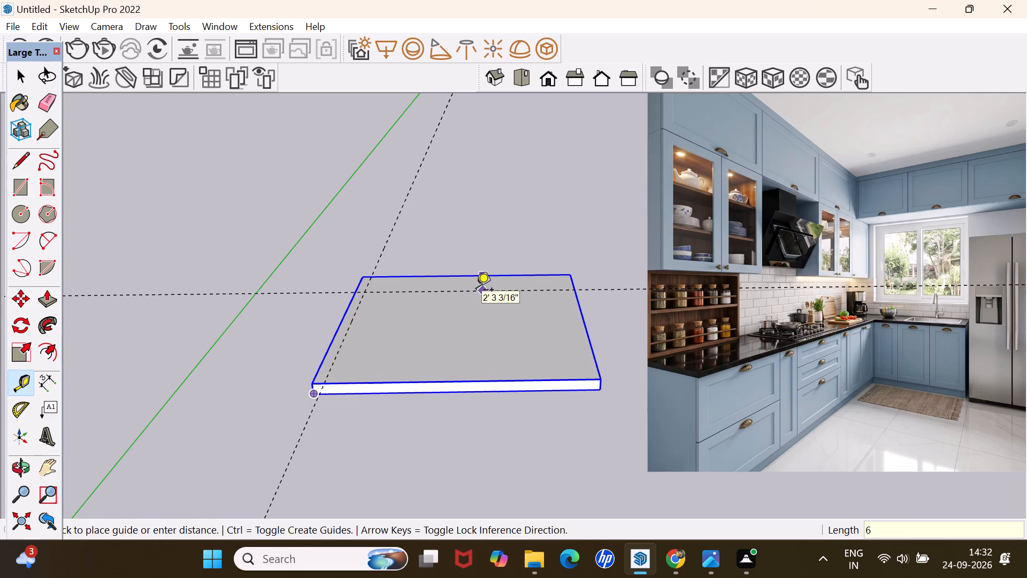
pyautogui.press('Return')
pyautogui.press('space')
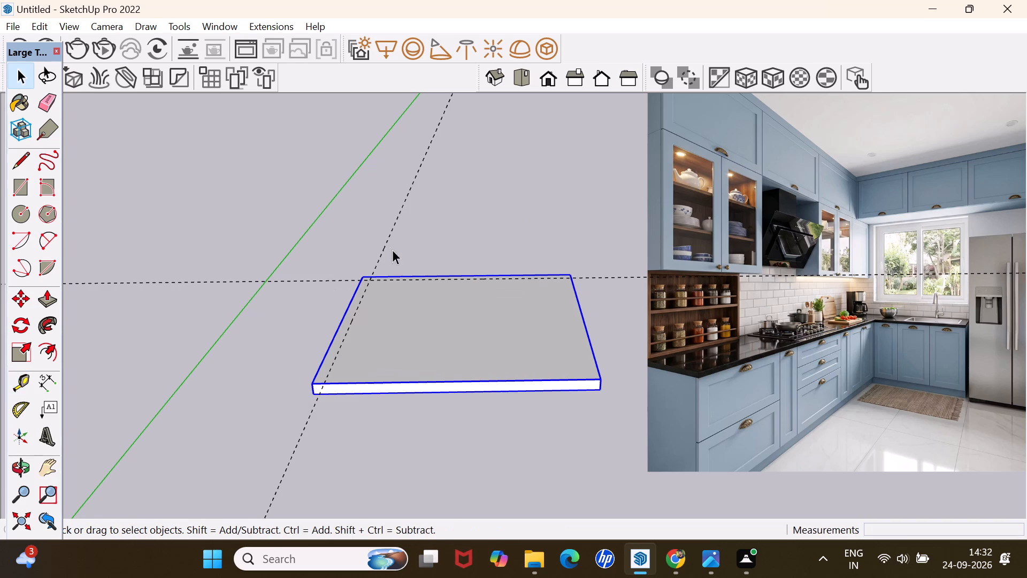
# Draw a 6" by 12' rectangle along the slab's left edge, from the back corner to the guide at the front.
pyautogui.moveTo(386, 241); pyautogui.dragTo(403, 341, button='middle')
pyautogui.scroll(-1, 386, 241)
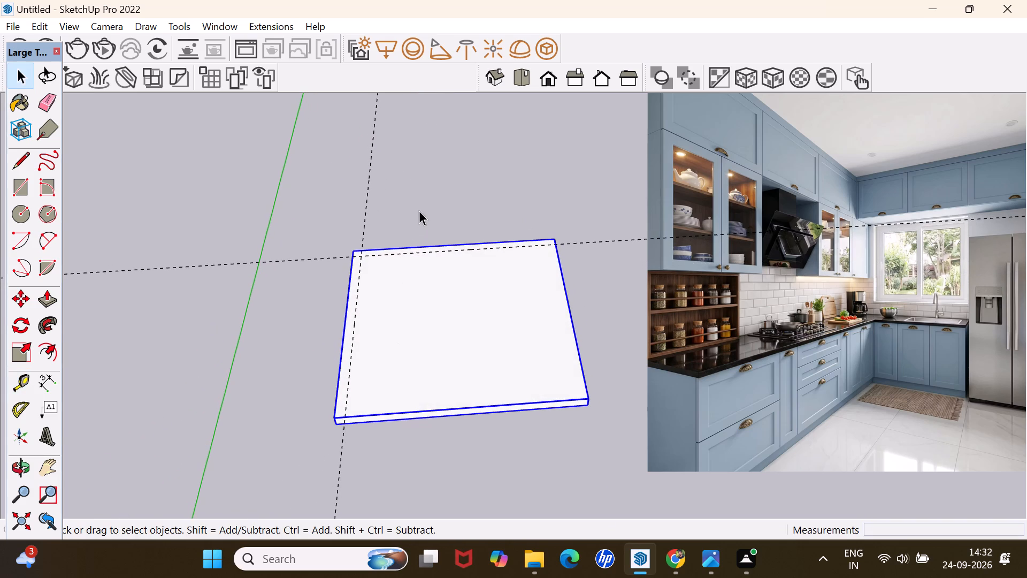
pyautogui.click(419, 210)
pyautogui.press('r')
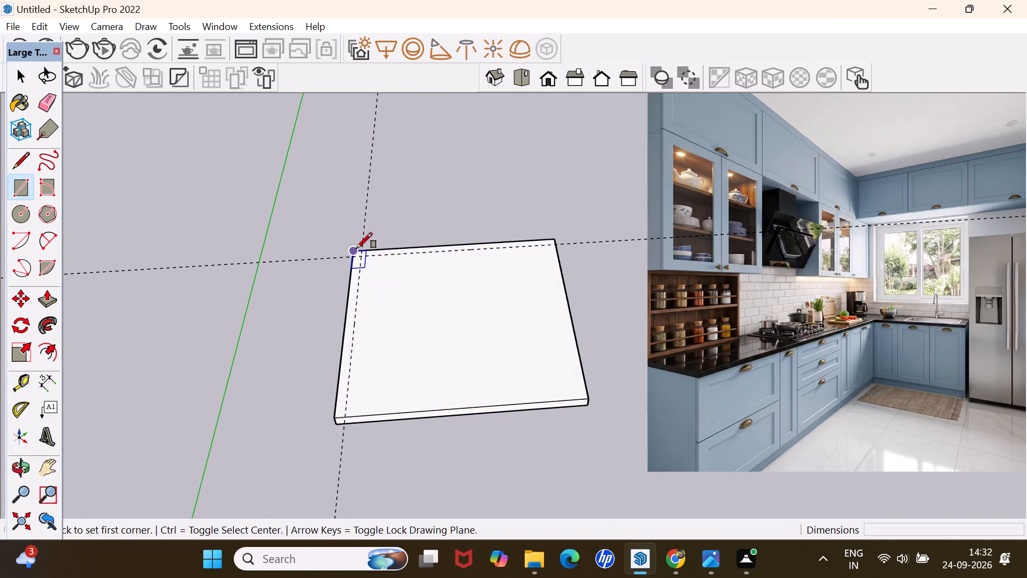
pyautogui.click(351, 255)
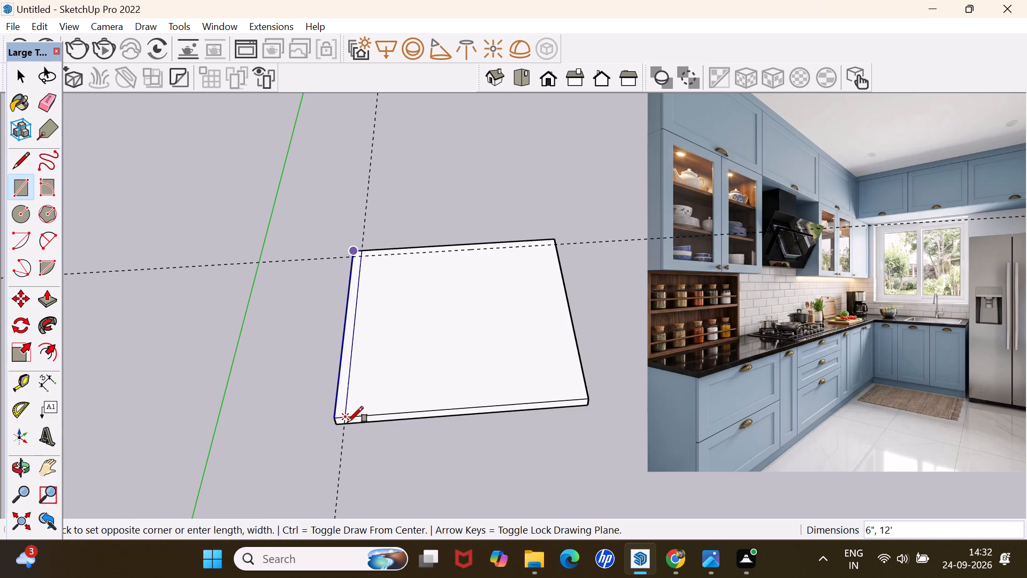
pyautogui.click(347, 422)
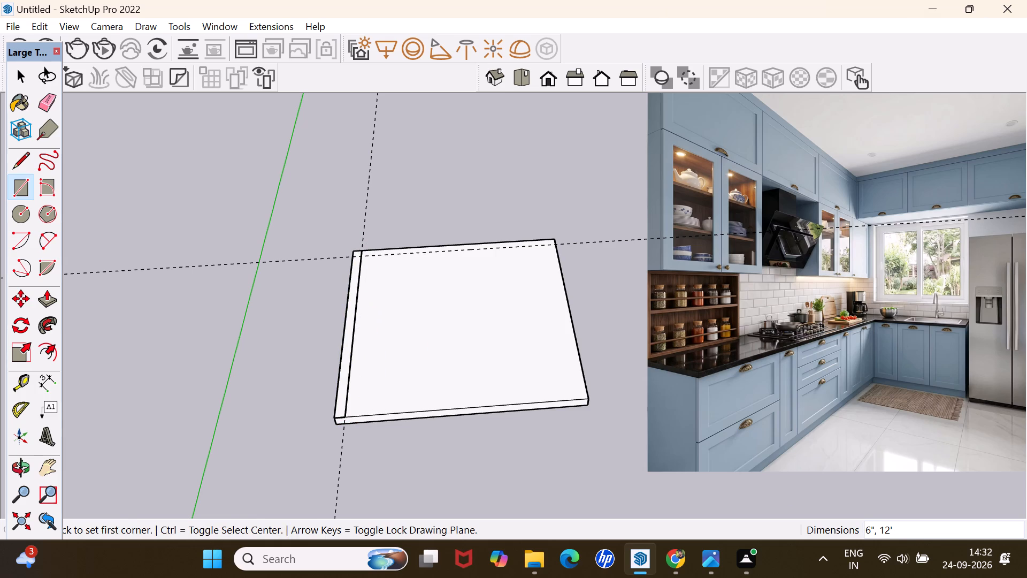
# Draw a 12' by 6" rectangle along the slab's back edge, from the back-left corner to the guide at the opposite side.
pyautogui.click(352, 252)
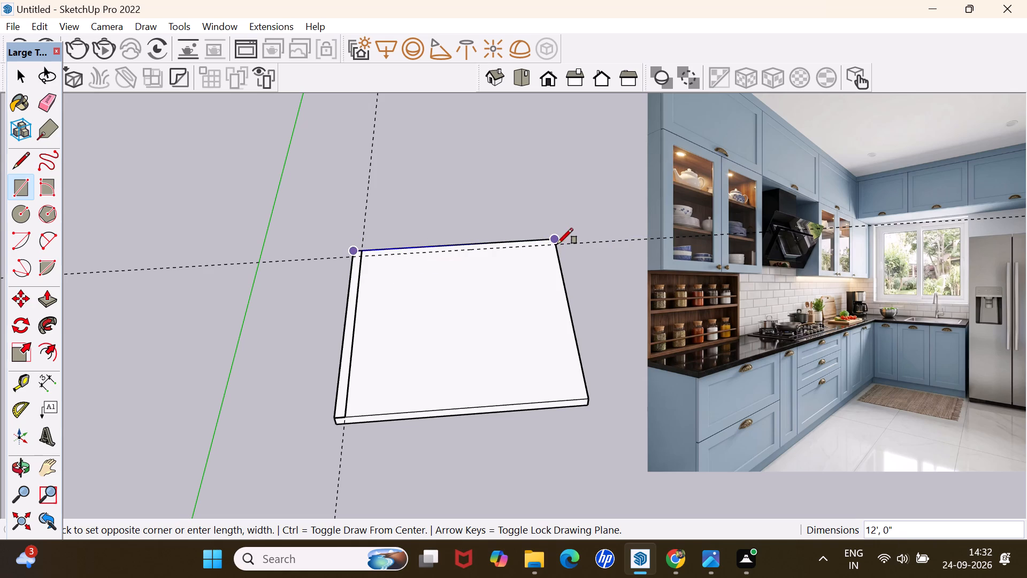
pyautogui.scroll(9, 556, 247)
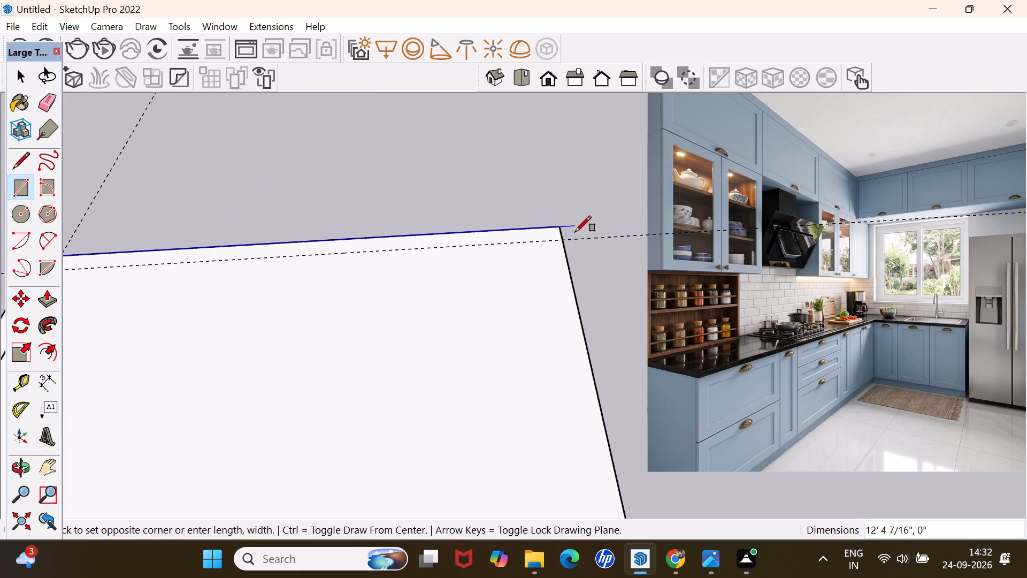
pyautogui.click(564, 240)
pyautogui.press('space')
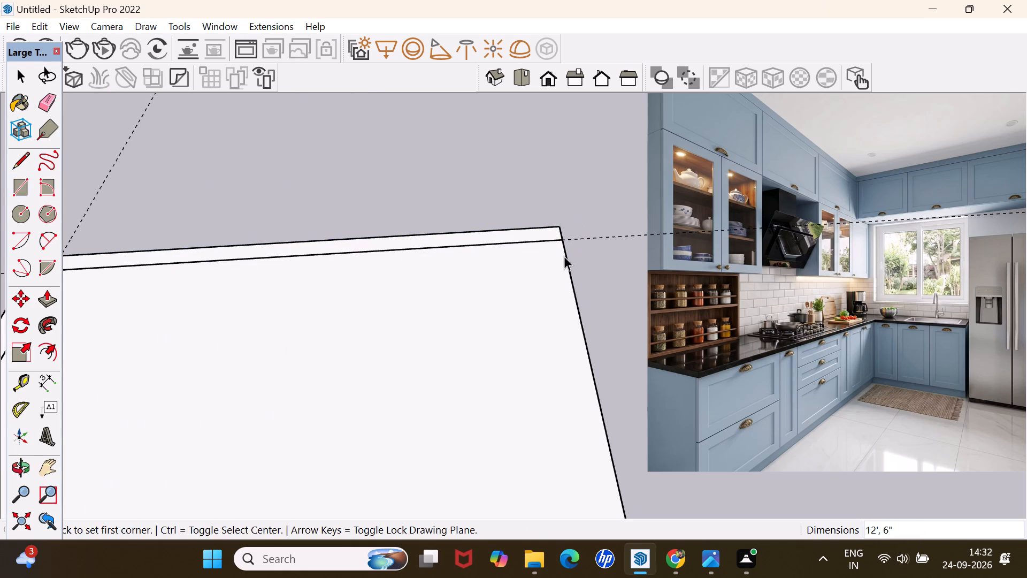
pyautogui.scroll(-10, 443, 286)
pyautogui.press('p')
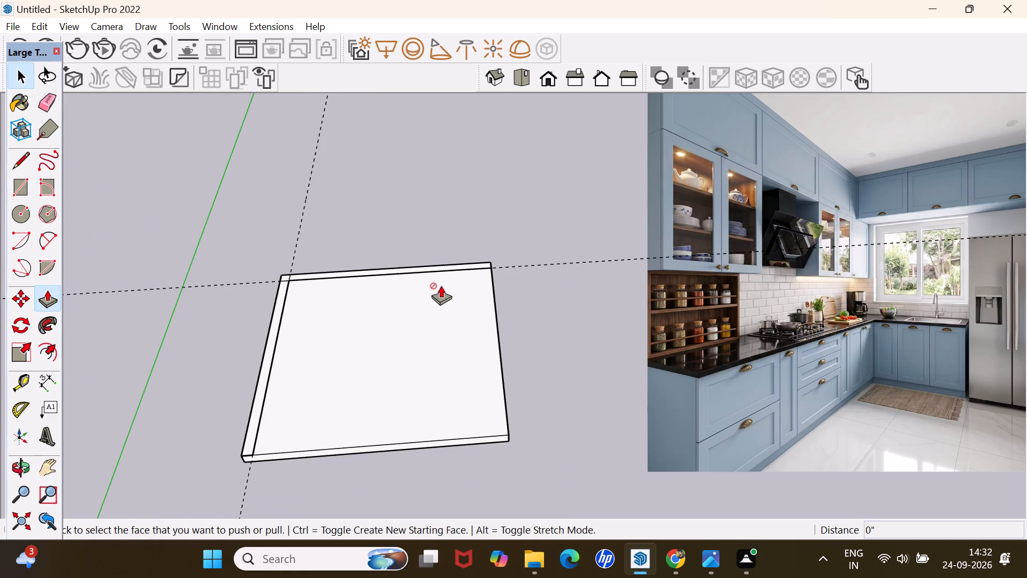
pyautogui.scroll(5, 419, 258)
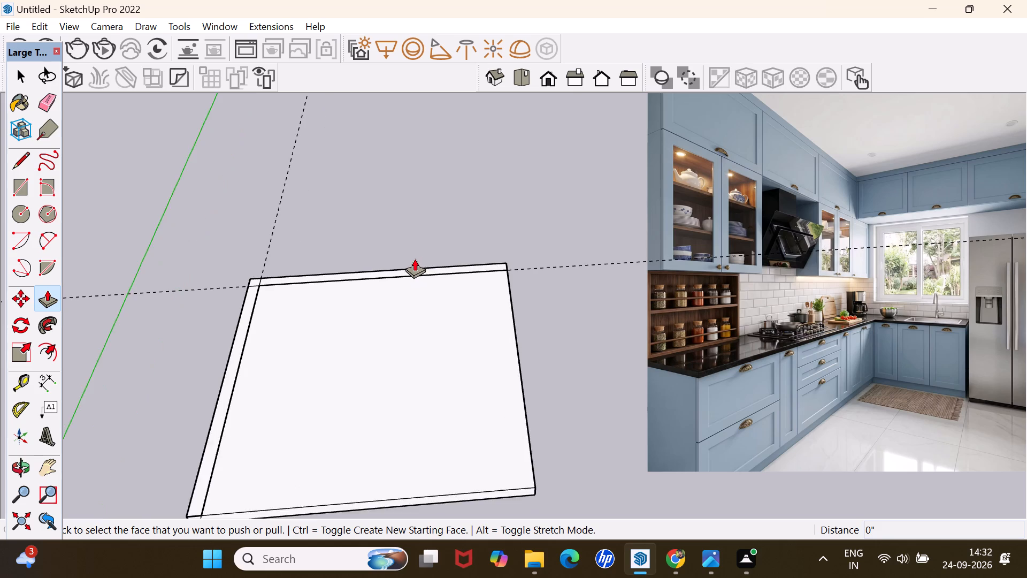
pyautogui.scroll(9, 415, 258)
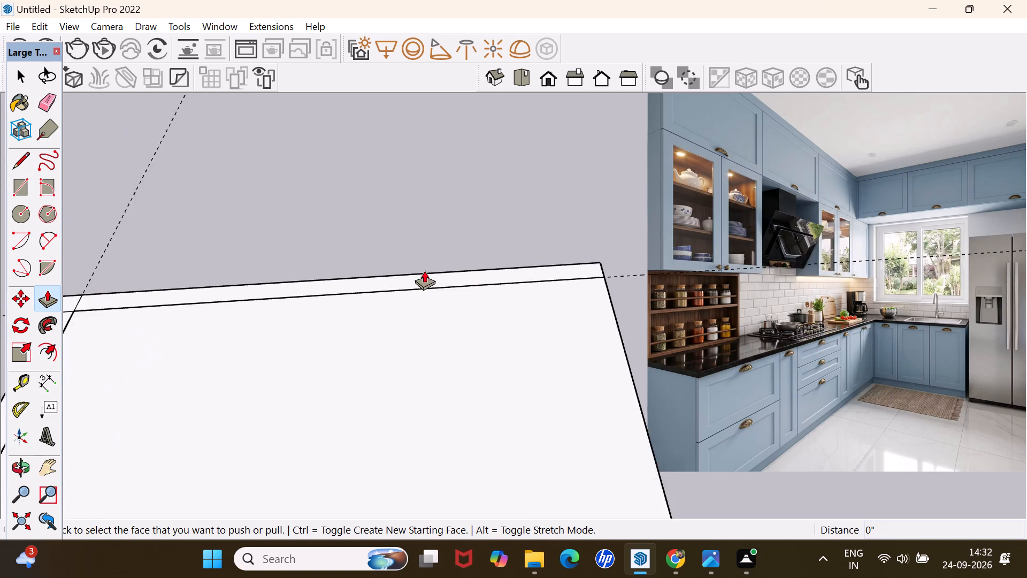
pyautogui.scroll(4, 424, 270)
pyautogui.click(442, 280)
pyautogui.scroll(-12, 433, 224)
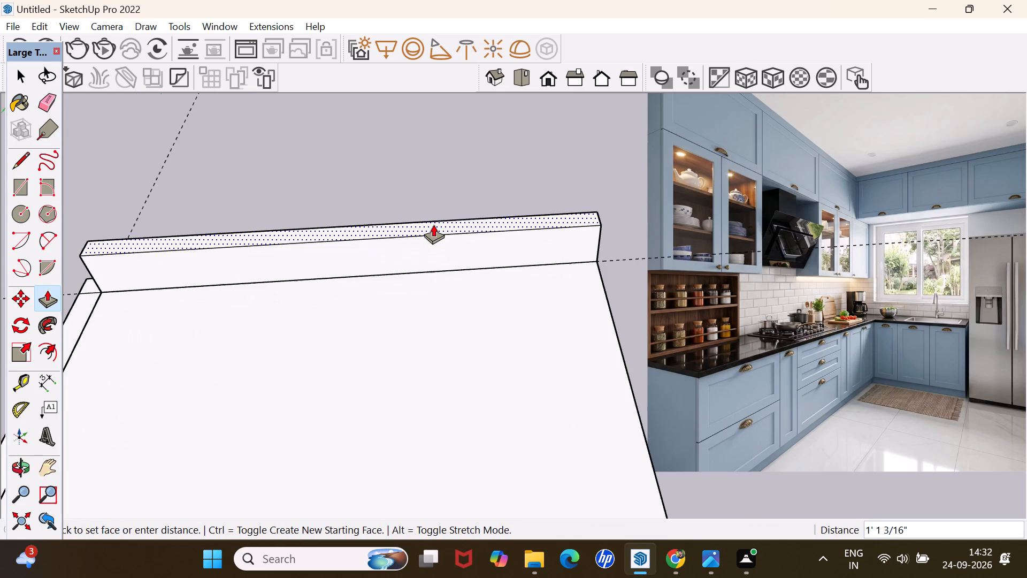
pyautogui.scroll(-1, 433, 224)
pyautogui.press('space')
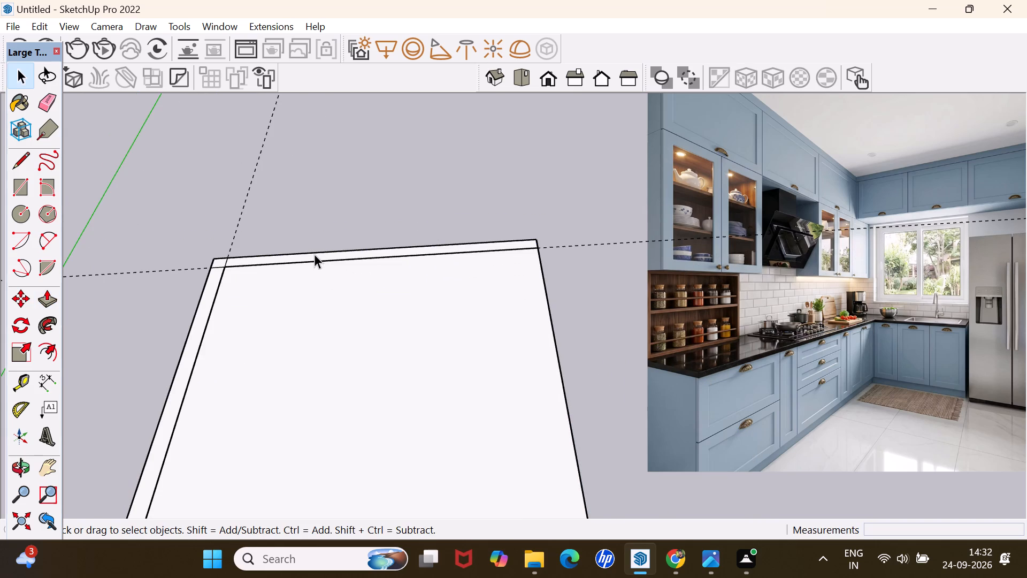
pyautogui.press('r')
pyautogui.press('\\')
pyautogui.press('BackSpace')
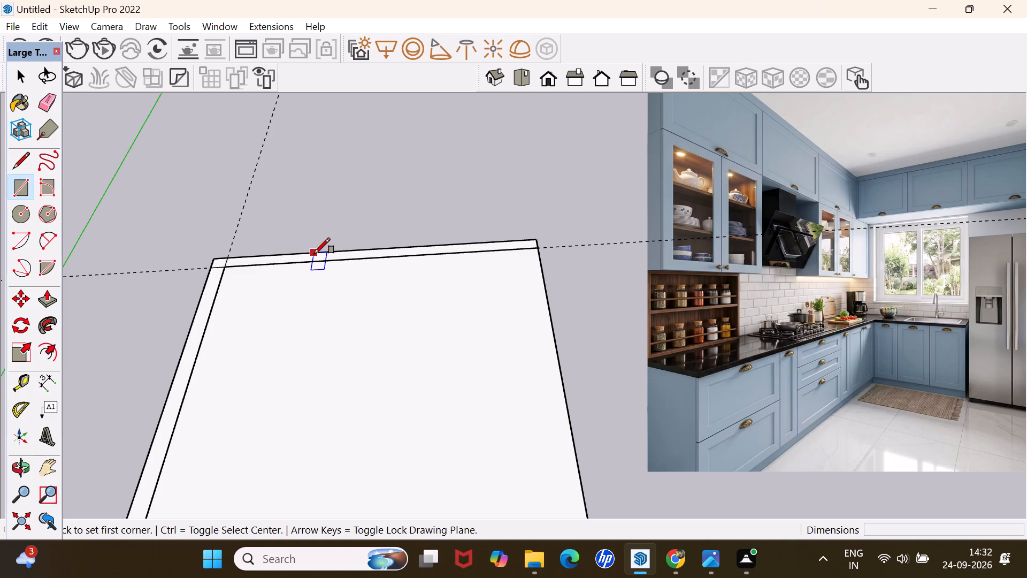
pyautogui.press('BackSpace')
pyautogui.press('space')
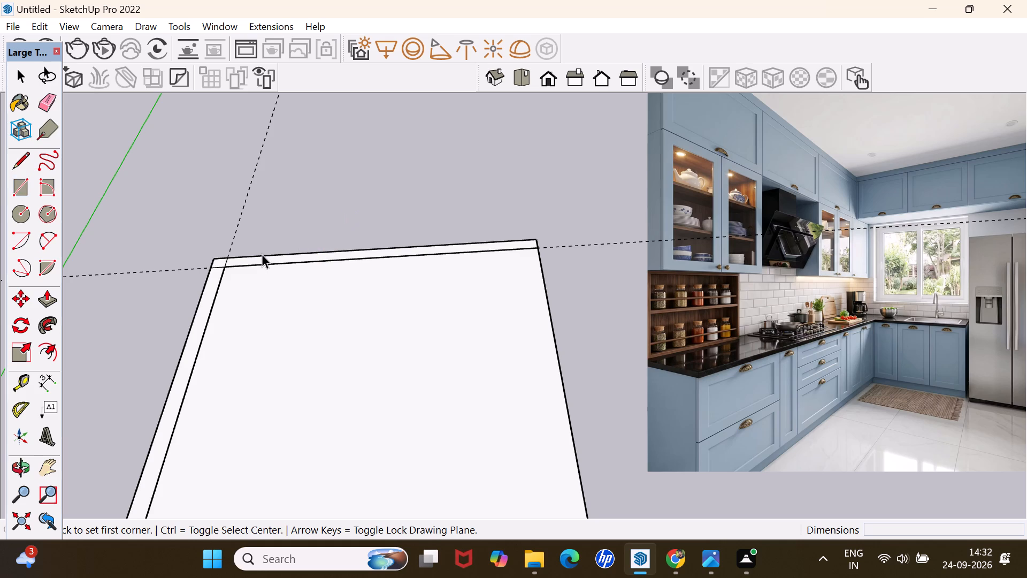
# Erase the two short lines crossing at the back-left corner to merge both wall strips into one L-shaped face.
pyautogui.press('e')
pyautogui.scroll(7, 217, 269)
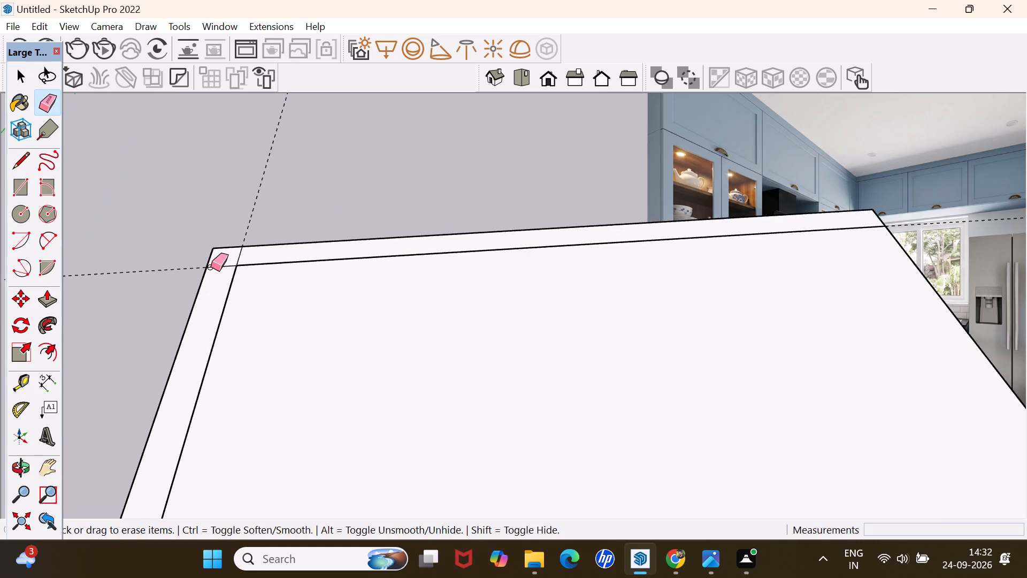
pyautogui.scroll(14, 211, 267)
pyautogui.moveTo(329, 234); pyautogui.dragTo(317, 238)
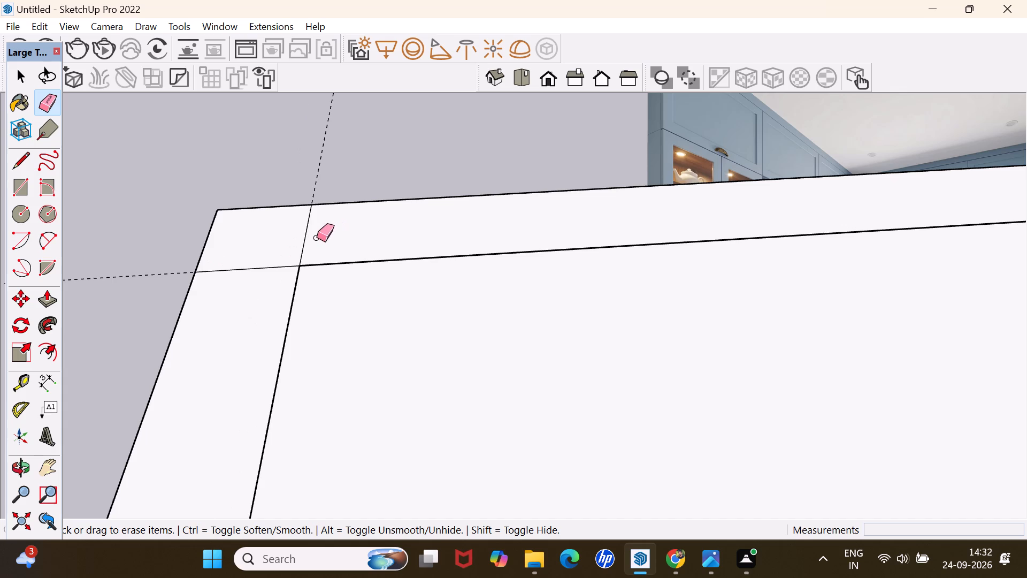
pyautogui.moveTo(317, 238); pyautogui.dragTo(238, 284)
pyautogui.scroll(-15, 237, 285)
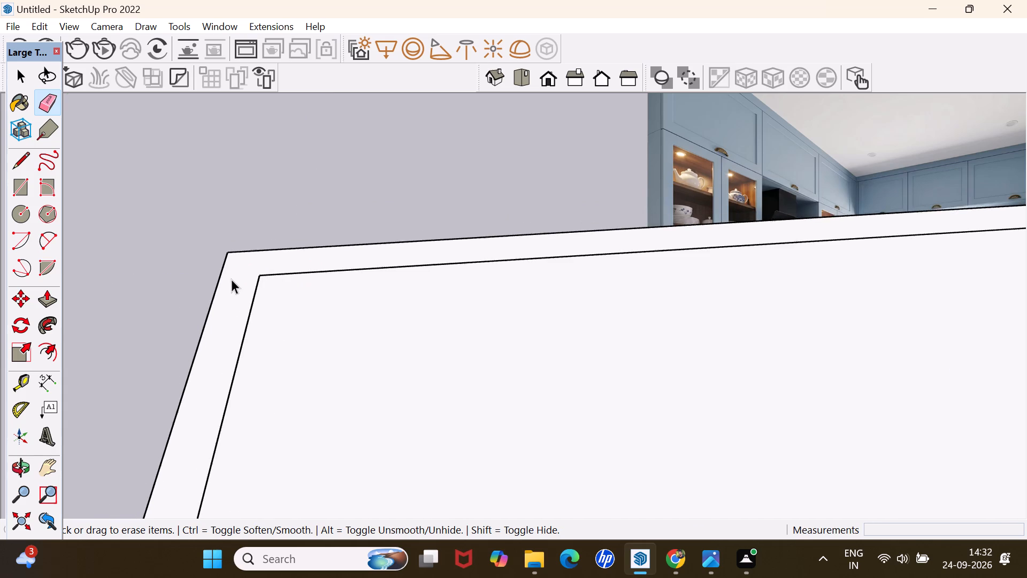
pyautogui.press('space')
# Extrude the L-shaped wall face upward by 10' with Push/Pull.
pyautogui.press('p')
pyautogui.click(234, 274)
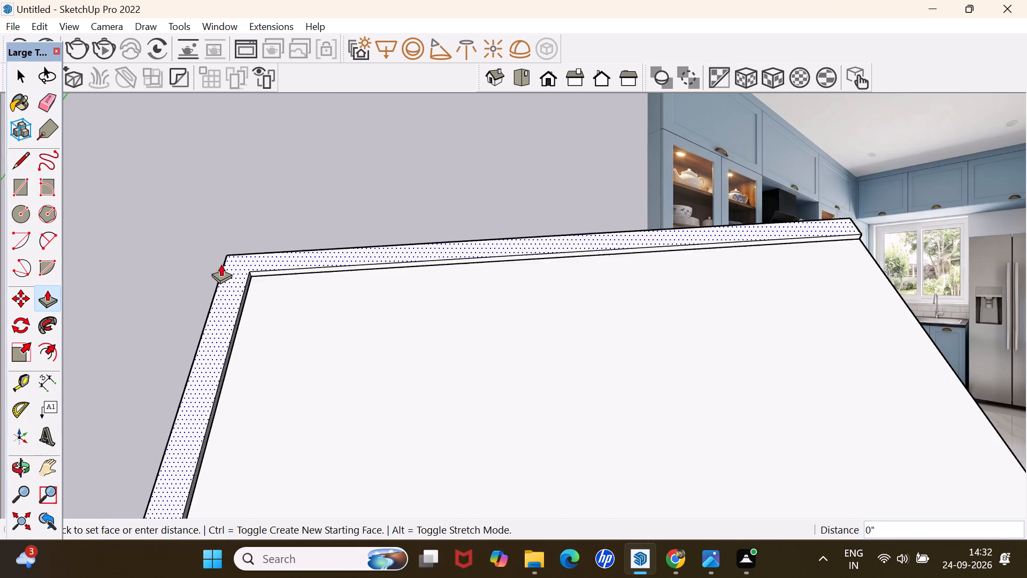
pyautogui.scroll(-13, 186, 182)
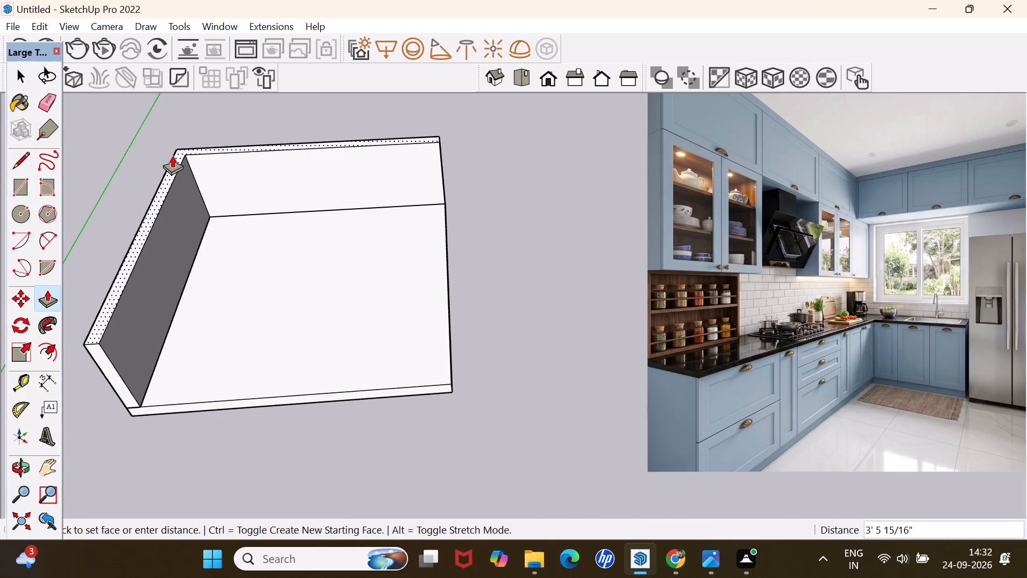
pyautogui.write("10'")
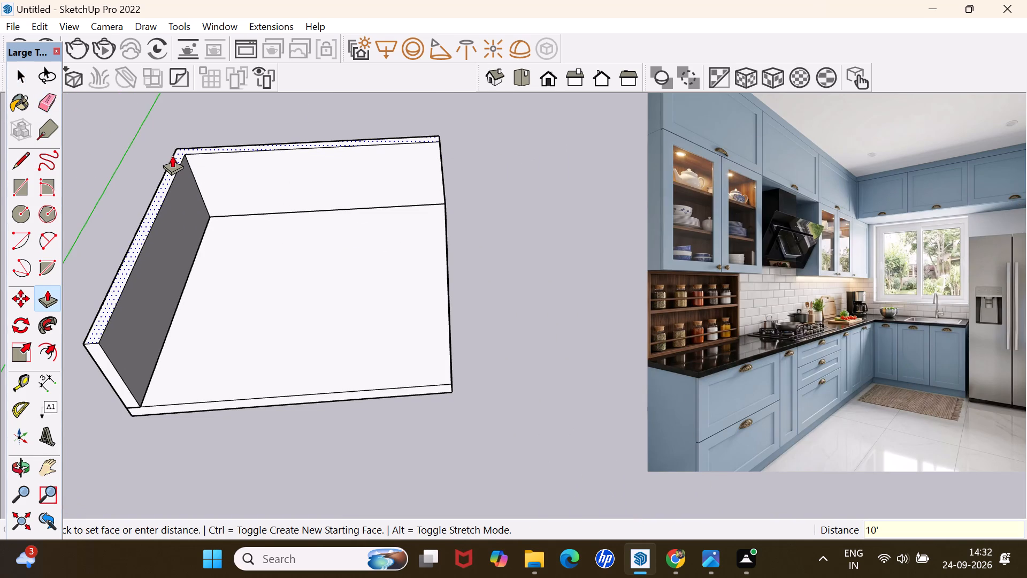
pyautogui.press('Return')
pyautogui.press('space')
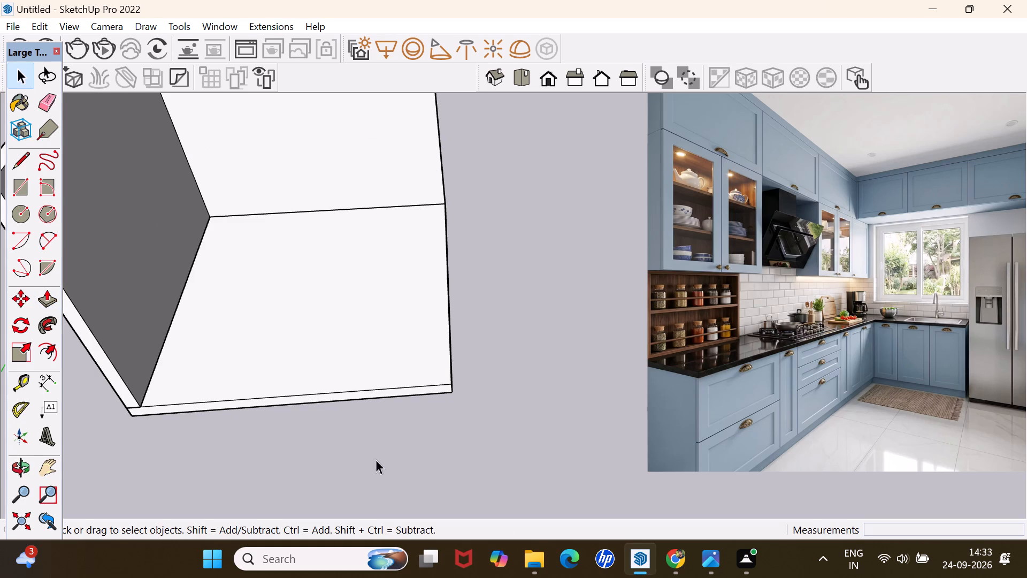
# Select all the connected geometry of the L-shaped walls and make it a group separate from the floor slab.
pyautogui.moveTo(394, 466); pyautogui.dragTo(440, 326, button='middle')
pyautogui.scroll(-6, 386, 246)
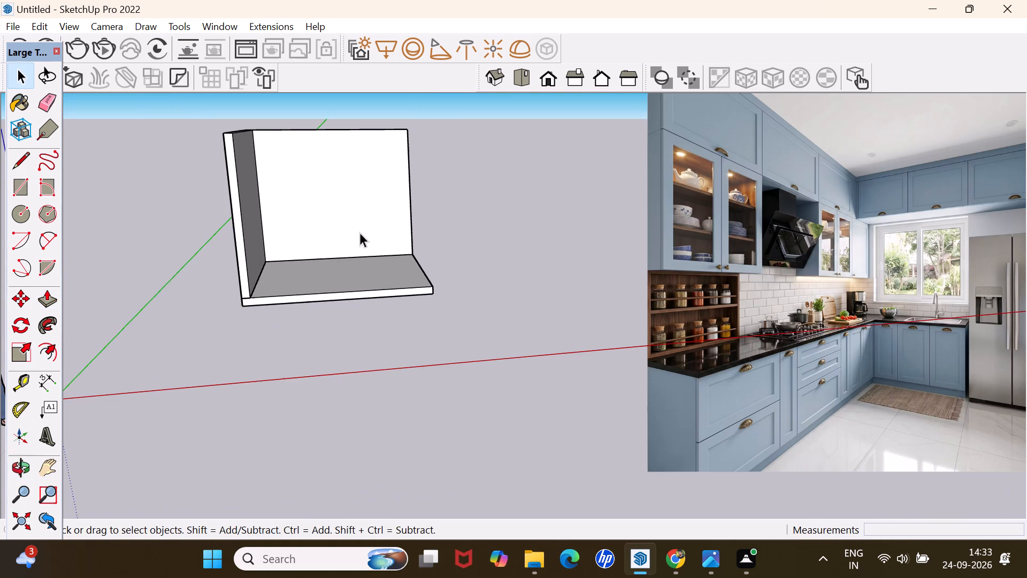
pyautogui.scroll(17, 320, 135)
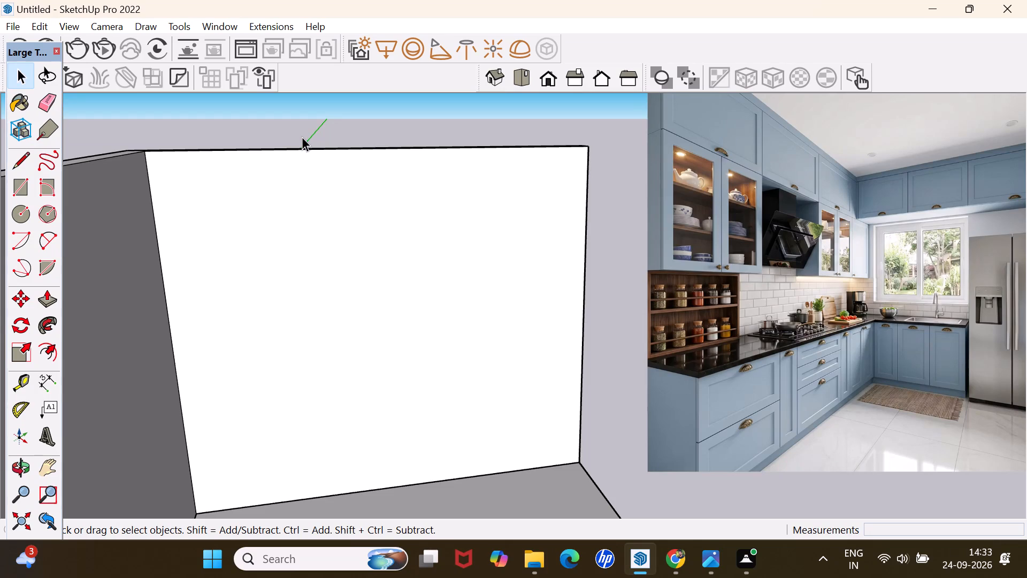
pyautogui.scroll(-3, 302, 136)
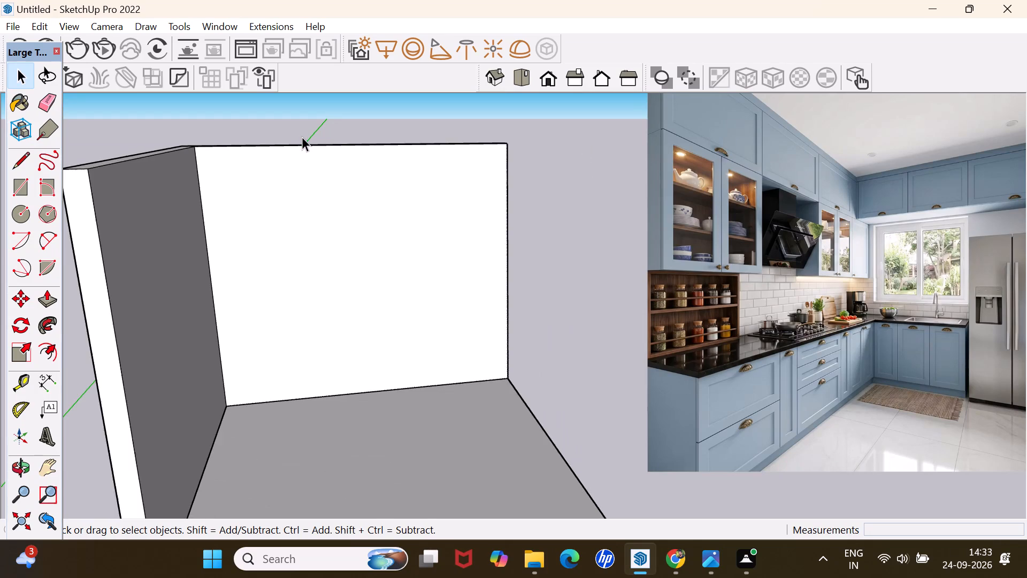
pyautogui.scroll(-6, 302, 136)
pyautogui.moveTo(436, 351); pyautogui.dragTo(331, 380, button='middle')
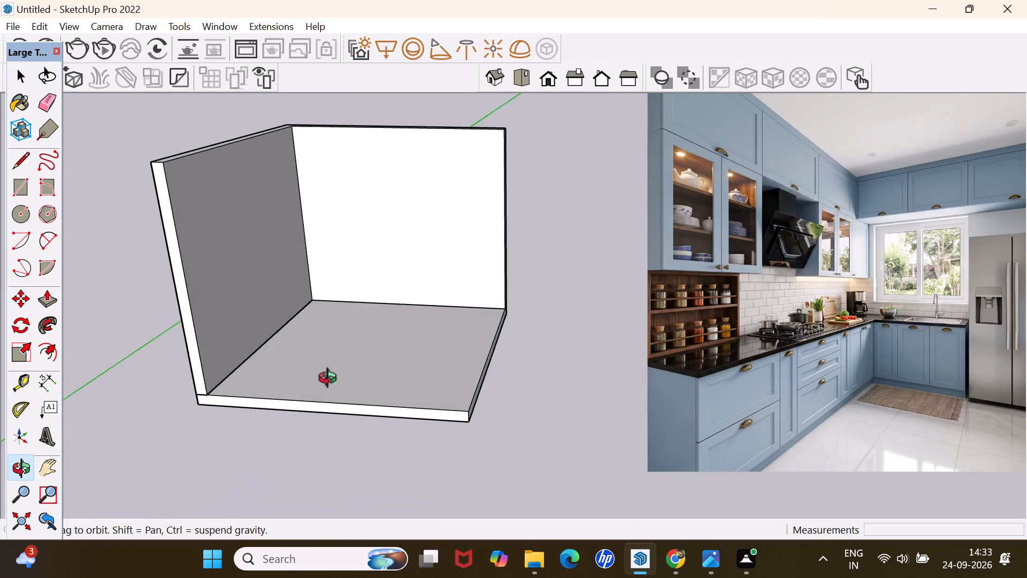
pyautogui.moveTo(331, 380); pyautogui.dragTo(314, 348, button='middle')
pyautogui.press('r')
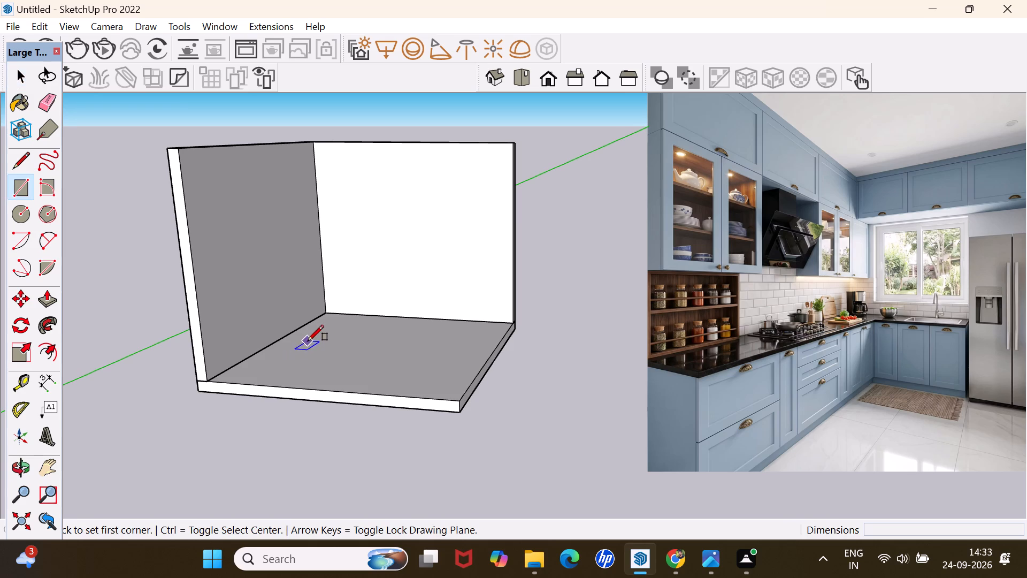
pyautogui.press('space')
pyautogui.click(253, 282)
pyautogui.tripleClick(249, 286)
pyautogui.click(249, 286)
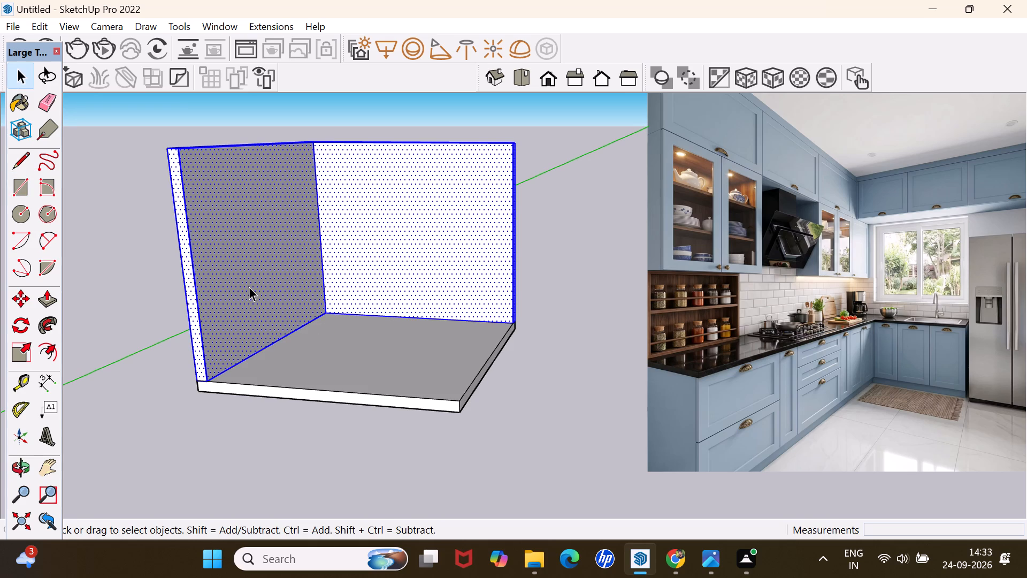
pyautogui.rightClick(249, 288)
pyautogui.click(319, 343)
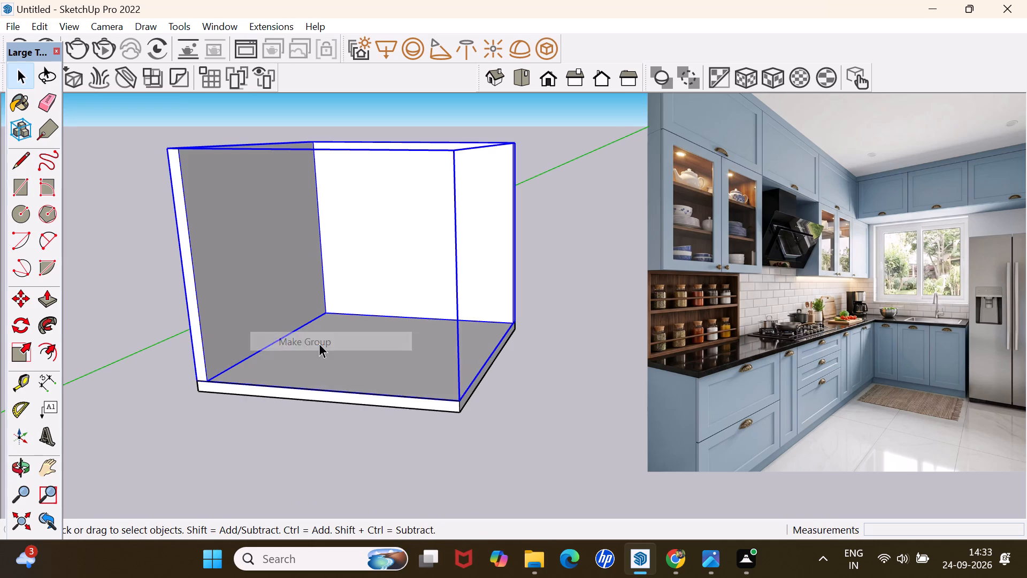
pyautogui.click(237, 492)
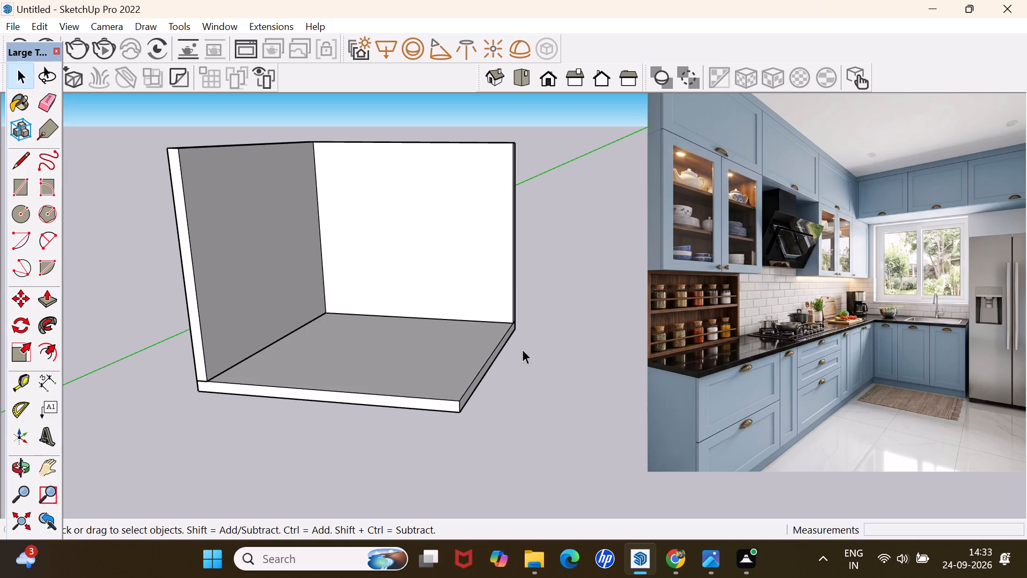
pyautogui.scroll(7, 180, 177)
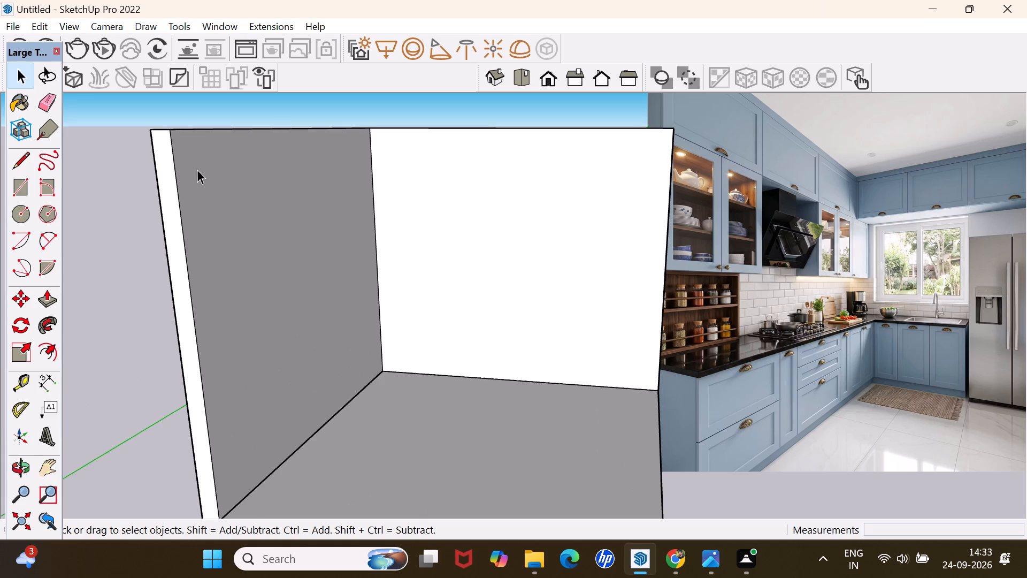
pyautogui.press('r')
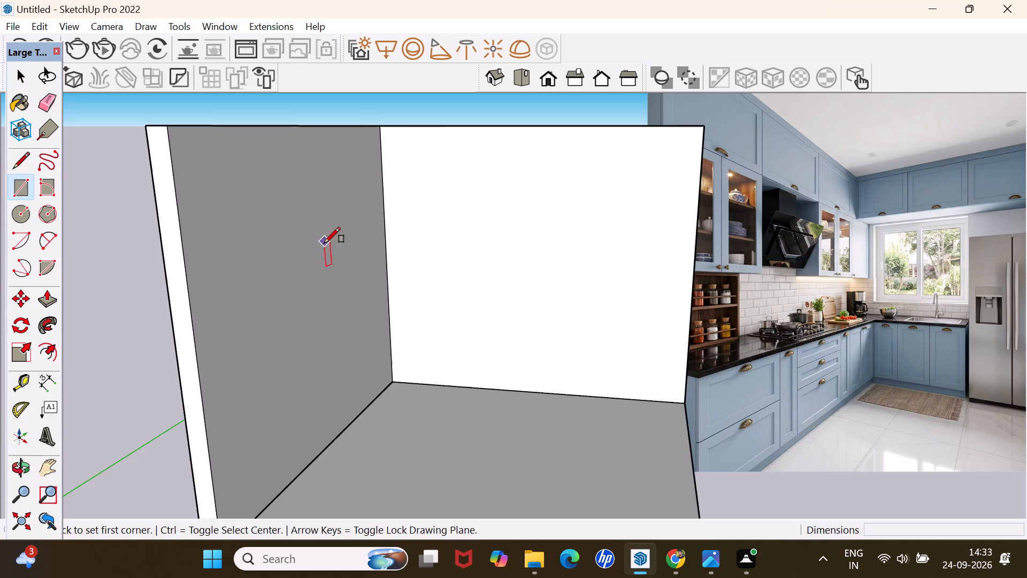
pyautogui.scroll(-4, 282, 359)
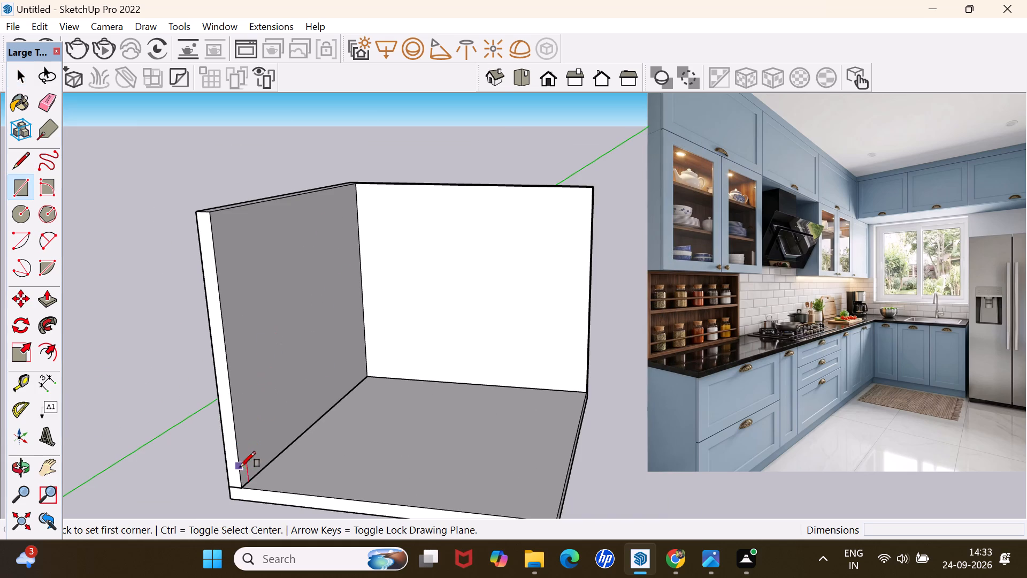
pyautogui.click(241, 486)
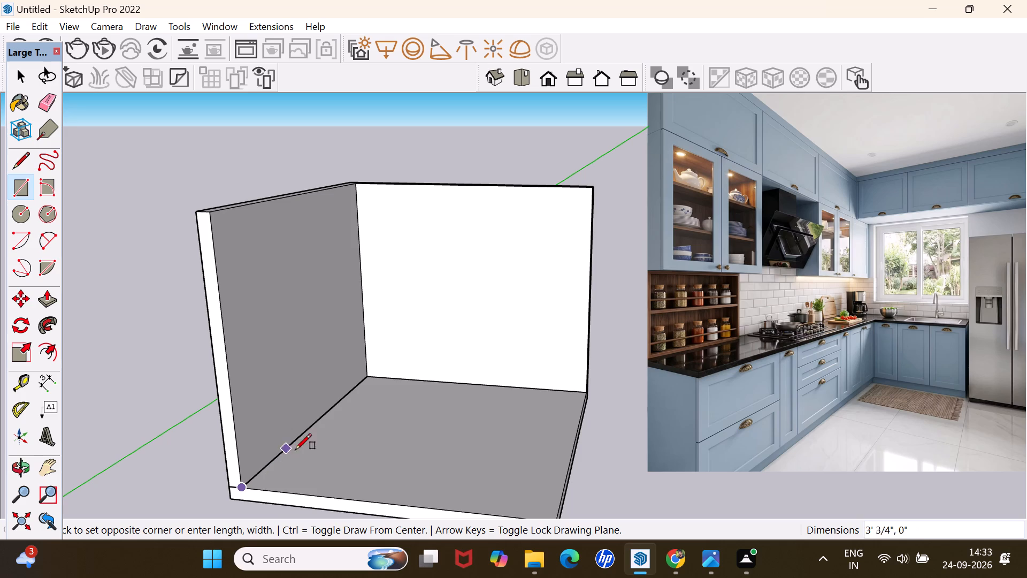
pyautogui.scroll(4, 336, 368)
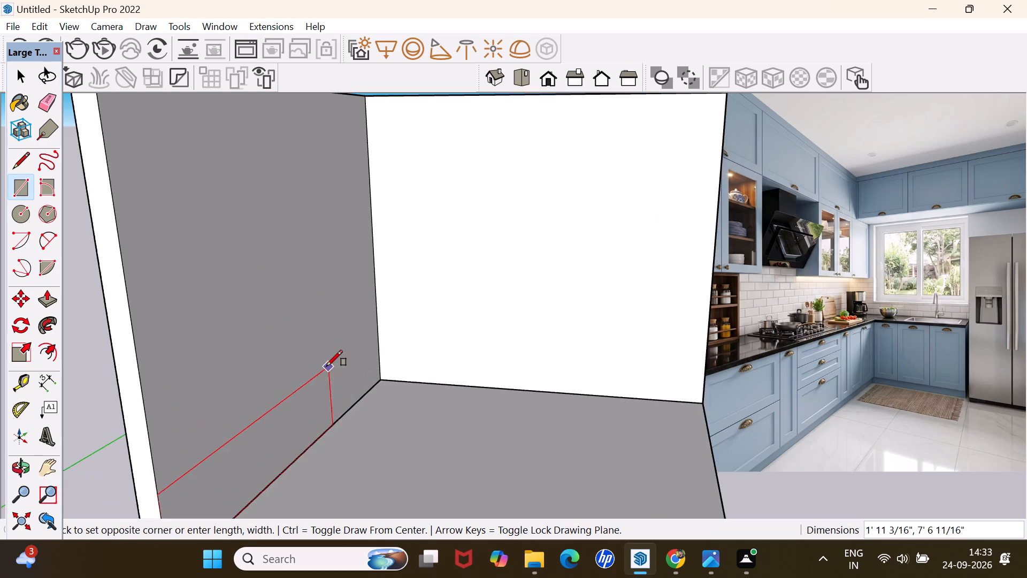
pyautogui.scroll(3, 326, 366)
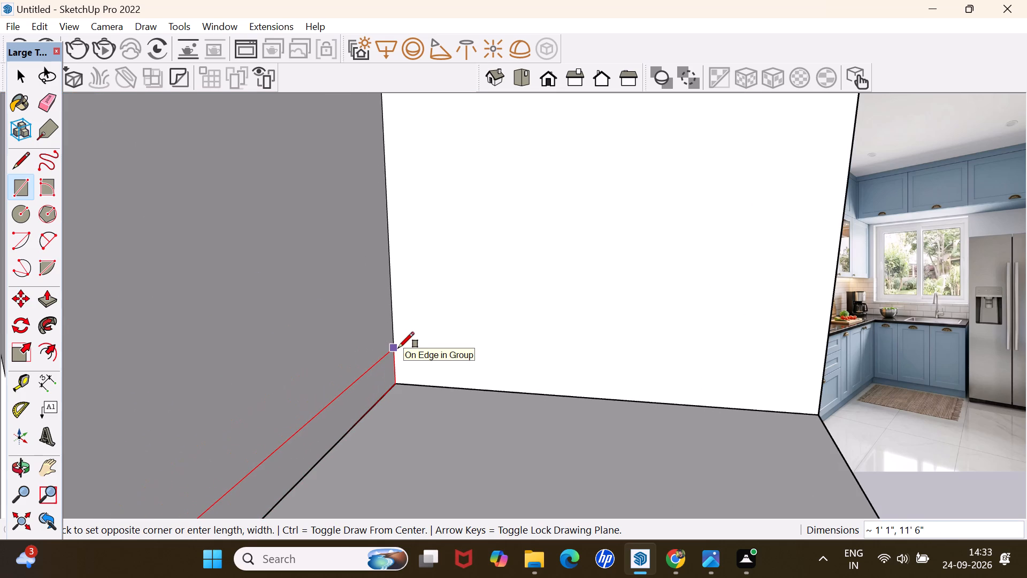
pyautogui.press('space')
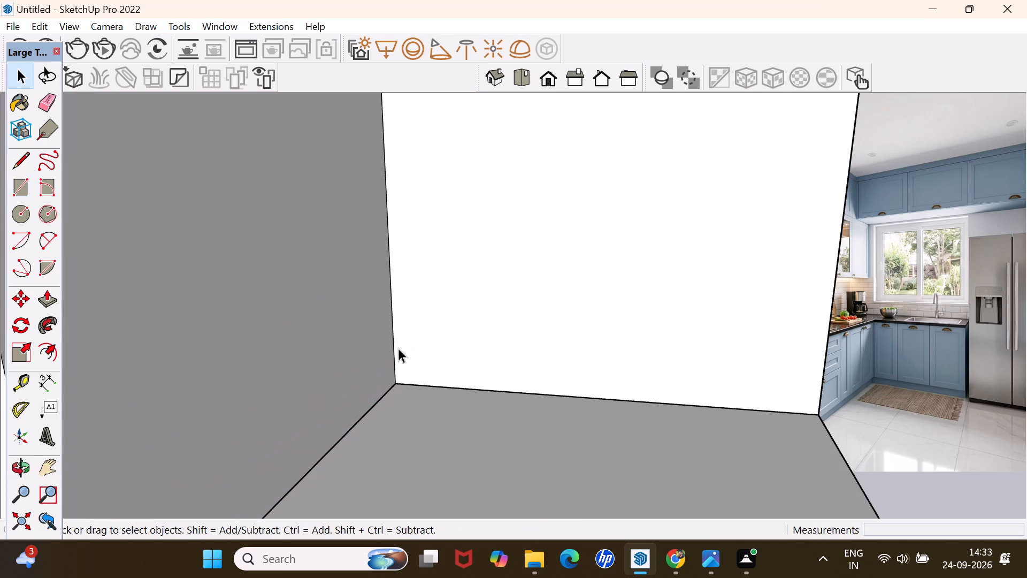
# Place guides 4" above the floor slab on the inner faces of the back wall and the left wall.
pyautogui.press('t')
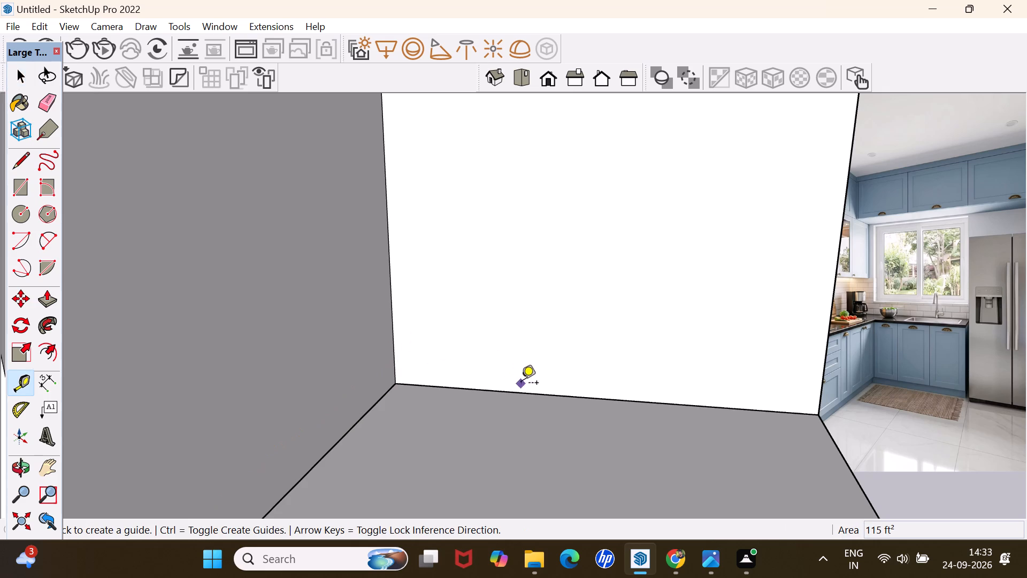
pyautogui.click(522, 397)
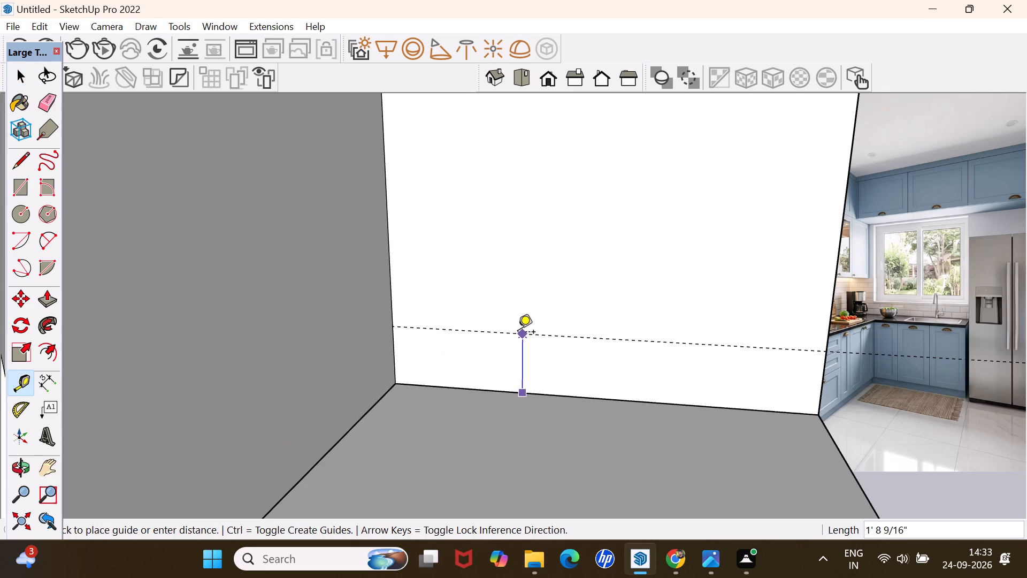
pyautogui.press('4')
pyautogui.press('Return')
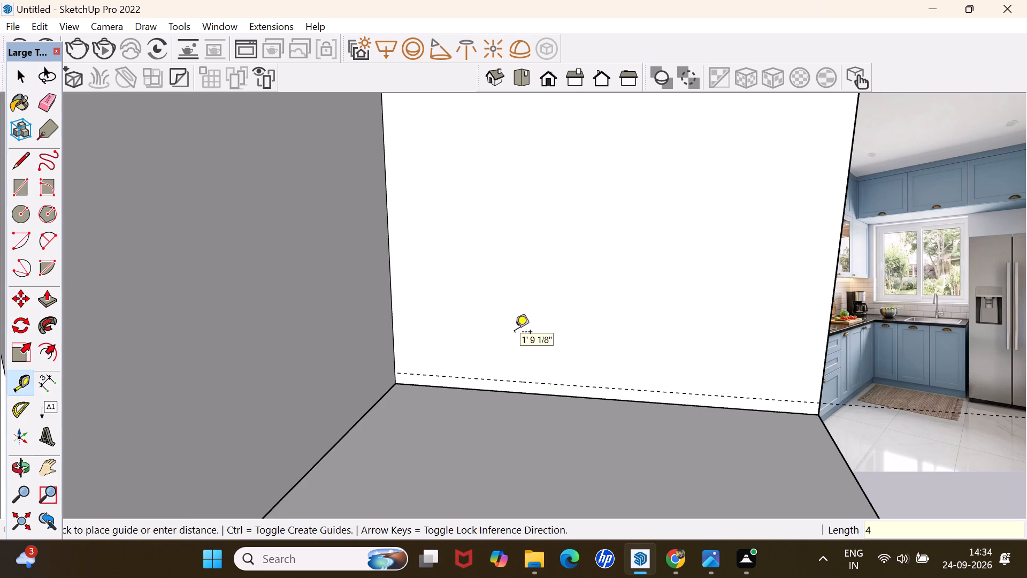
pyautogui.click(310, 463)
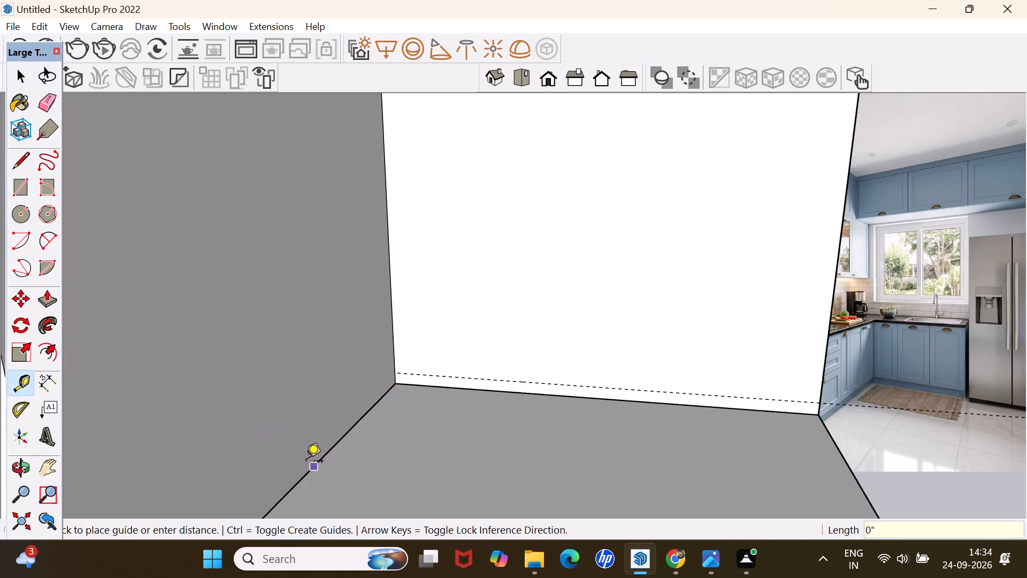
pyautogui.press('4')
pyautogui.press('Return')
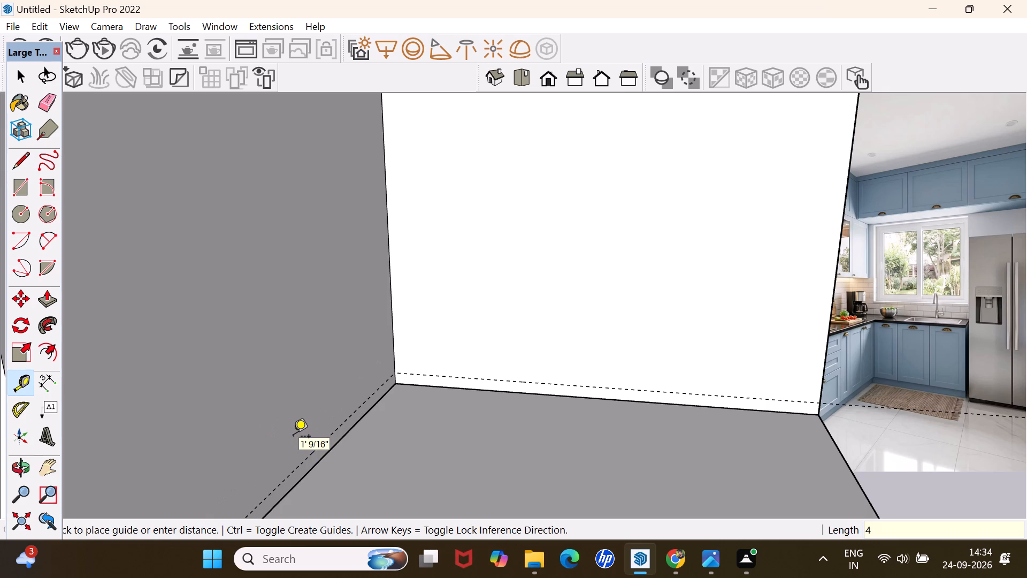
pyautogui.press('space')
# Draw an 11'6" by 4" rectangle along the bottom of each wall's inner face, between the guide and the floor.
pyautogui.press('r')
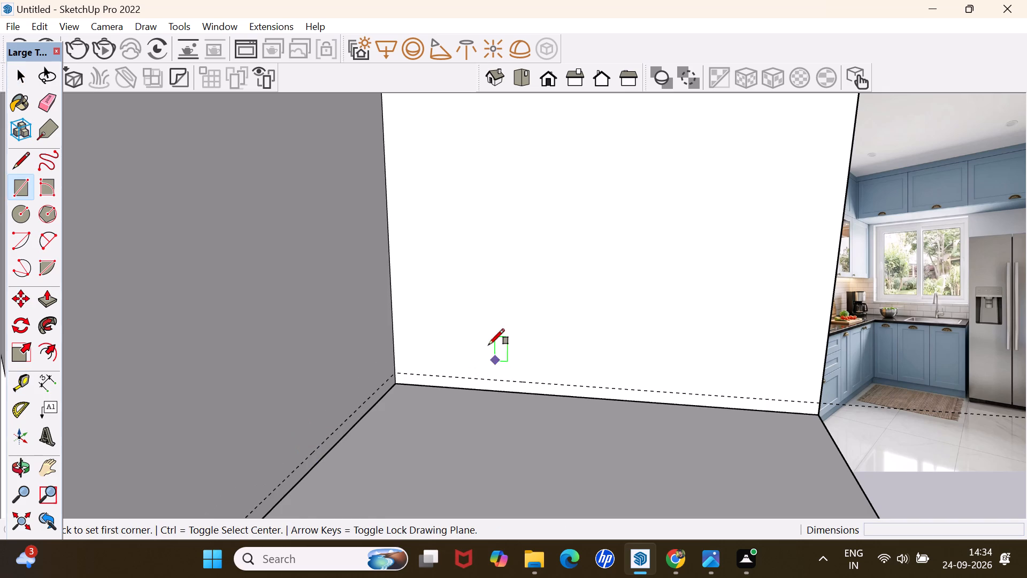
pyautogui.click(394, 372)
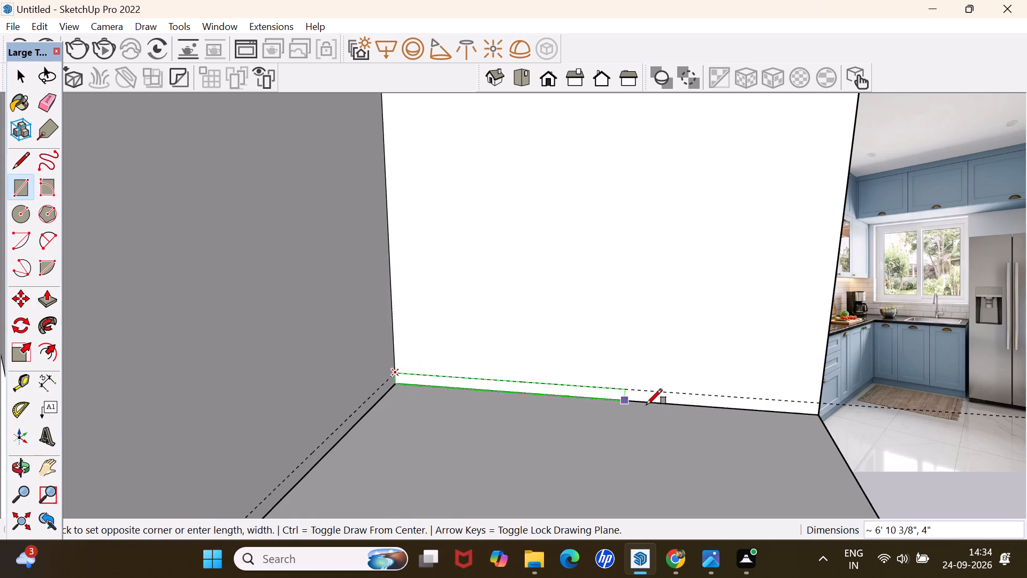
pyautogui.click(819, 417)
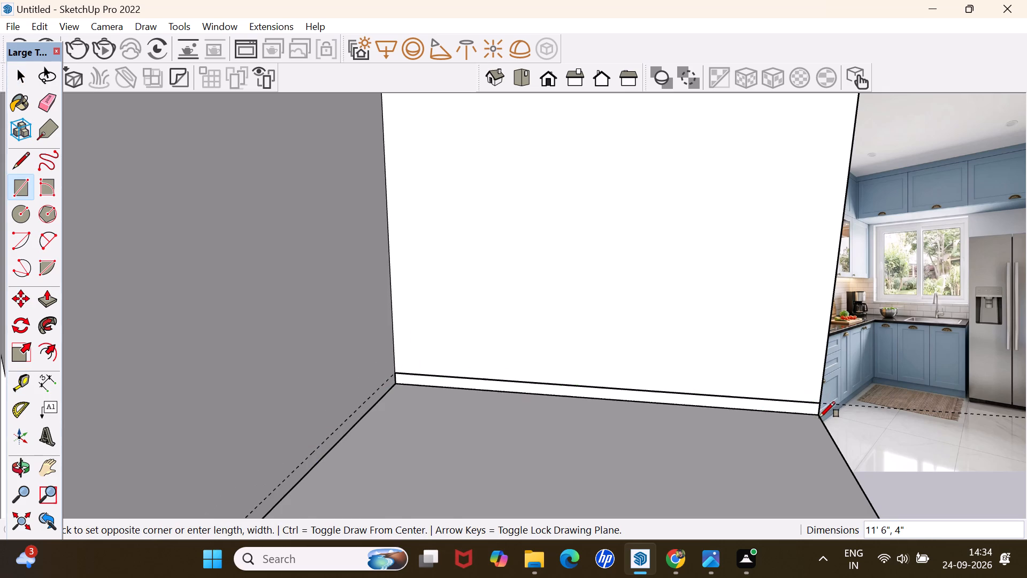
pyautogui.scroll(-6, 562, 317)
pyautogui.moveTo(585, 421); pyautogui.dragTo(389, 380, button='middle')
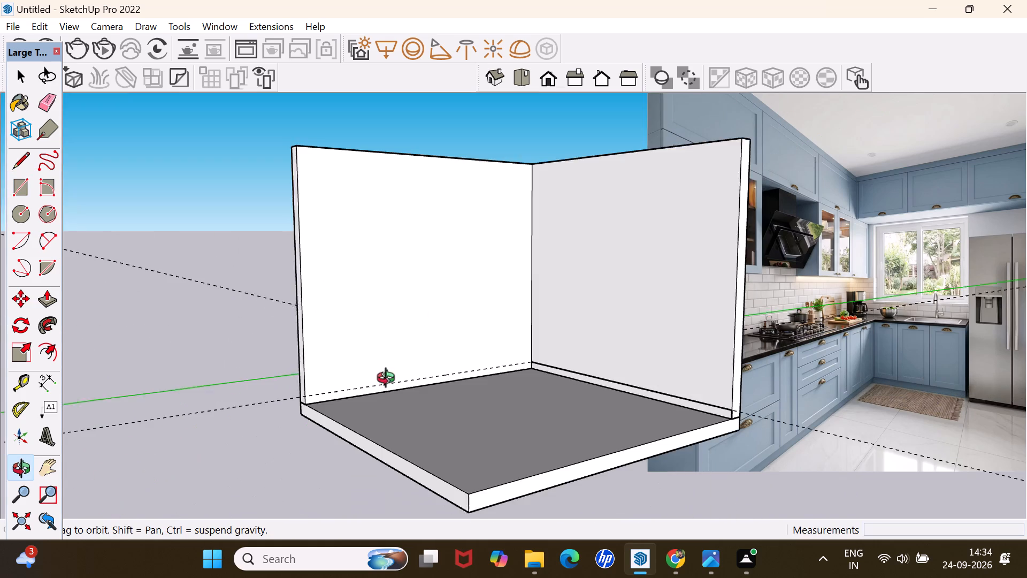
pyautogui.moveTo(389, 380); pyautogui.dragTo(380, 375, button='middle')
pyautogui.scroll(5, 328, 388)
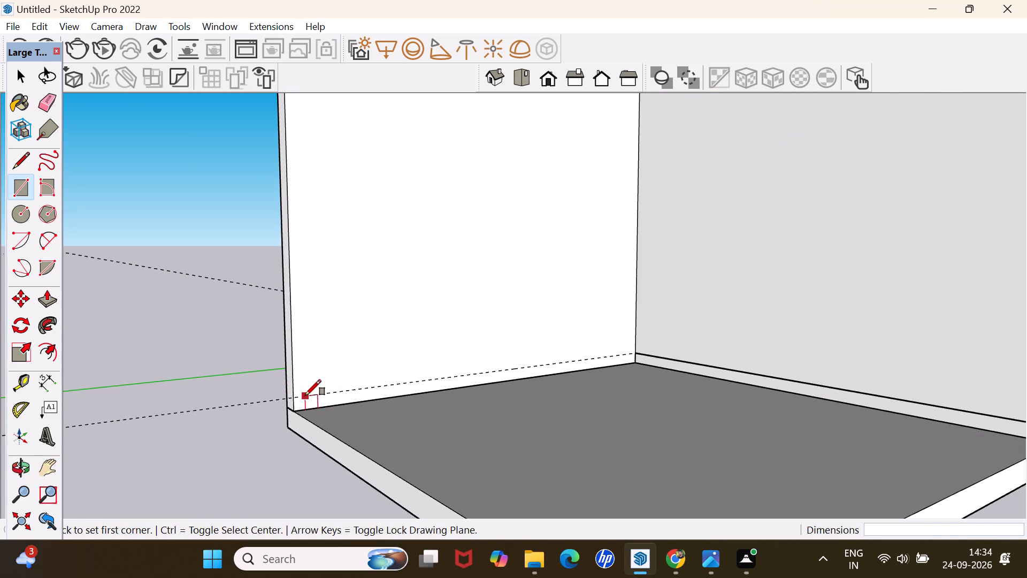
pyautogui.click(289, 400)
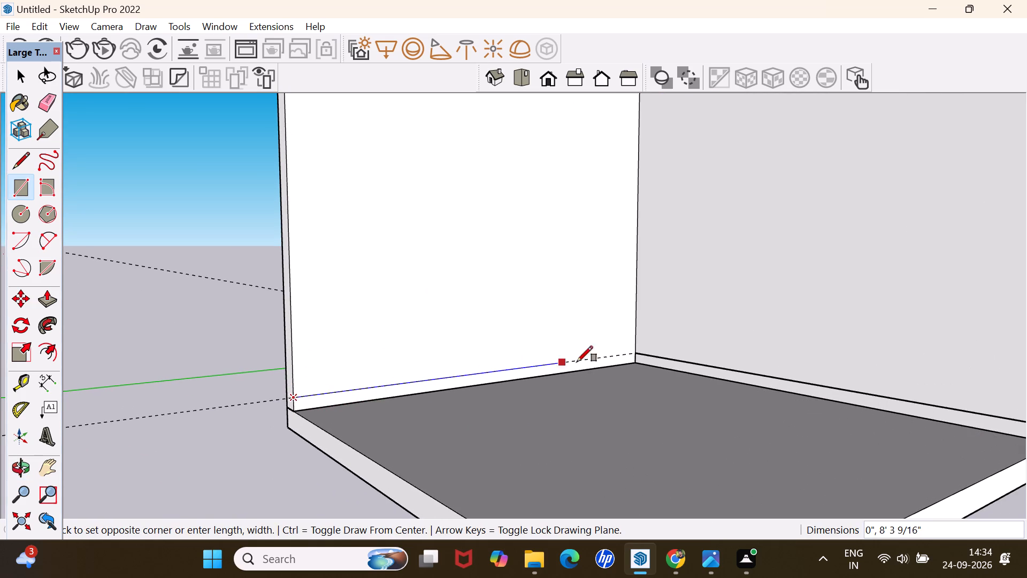
pyautogui.click(635, 367)
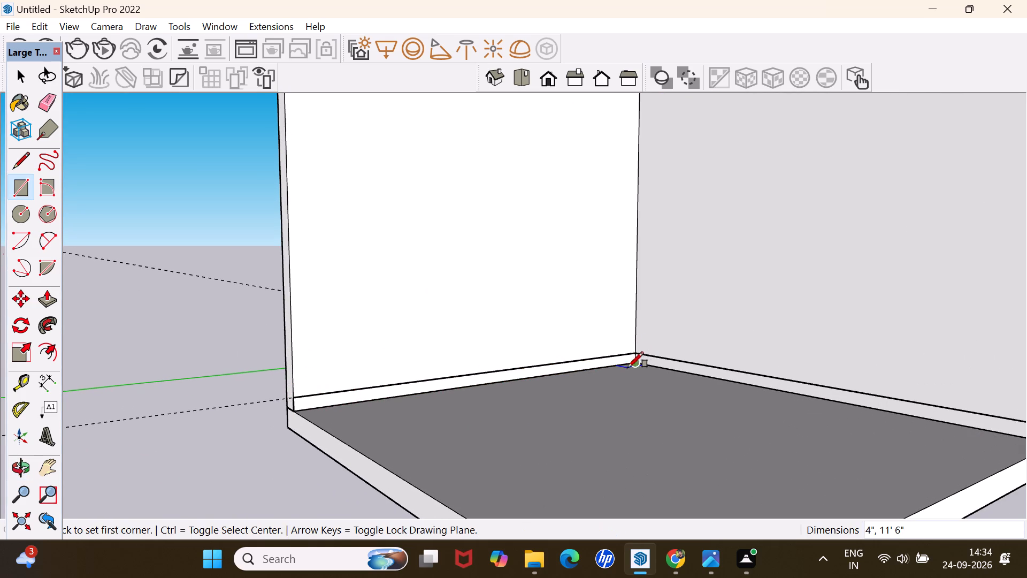
pyautogui.press('space')
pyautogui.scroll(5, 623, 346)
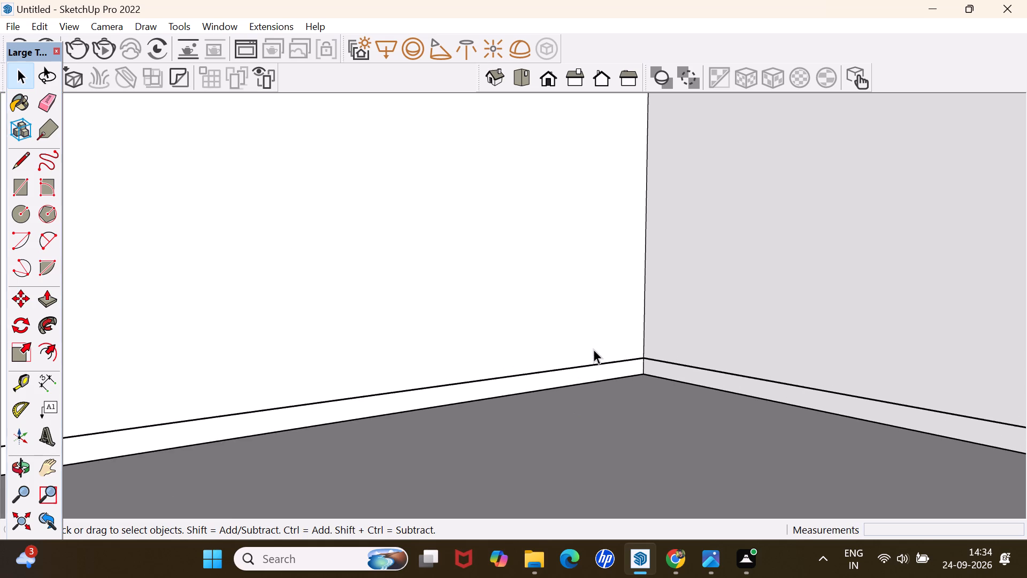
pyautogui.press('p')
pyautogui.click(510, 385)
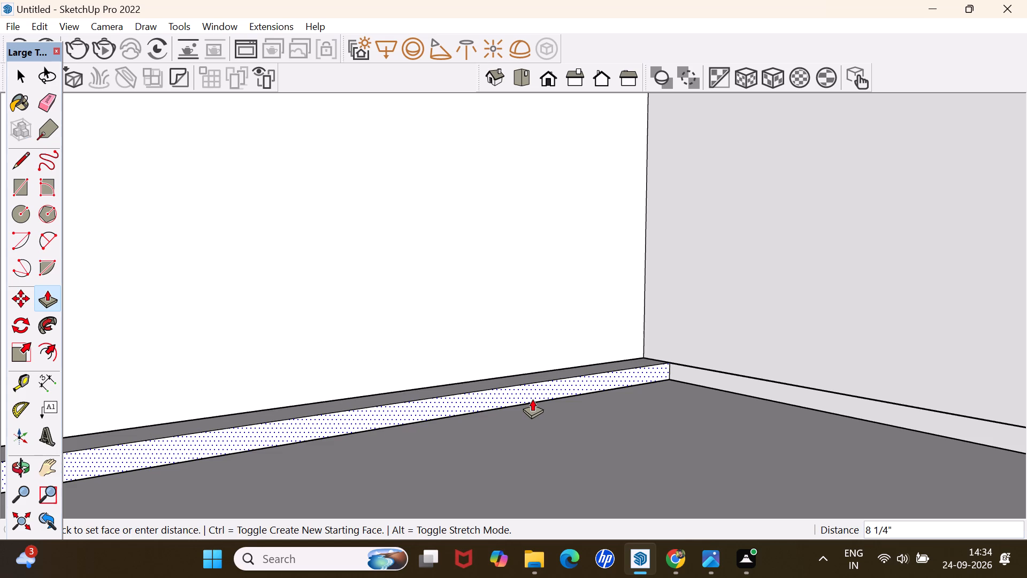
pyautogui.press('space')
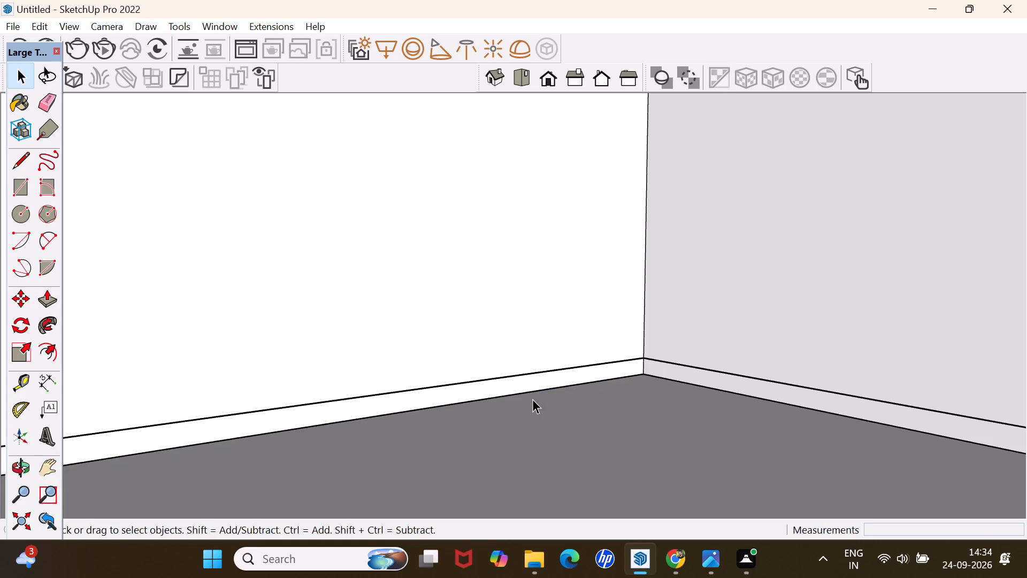
# Extrude the 4" strip at the bottom of the left wall outward by 2'6" with Push/Pull.
pyautogui.moveTo(365, 403); pyautogui.dragTo(530, 316, button='middle')
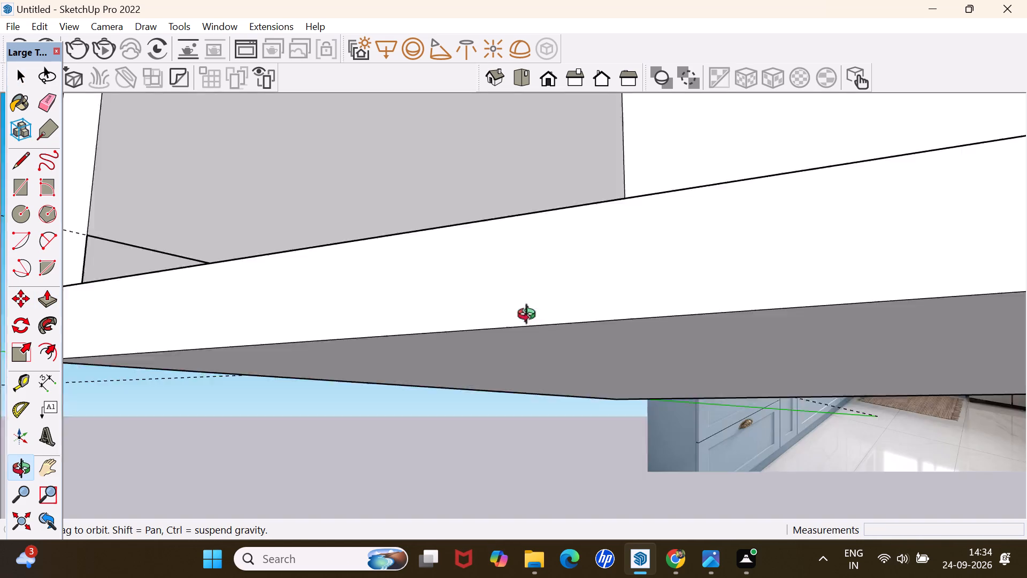
pyautogui.moveTo(530, 316); pyautogui.dragTo(519, 421, button='middle')
pyautogui.scroll(-8, 508, 415)
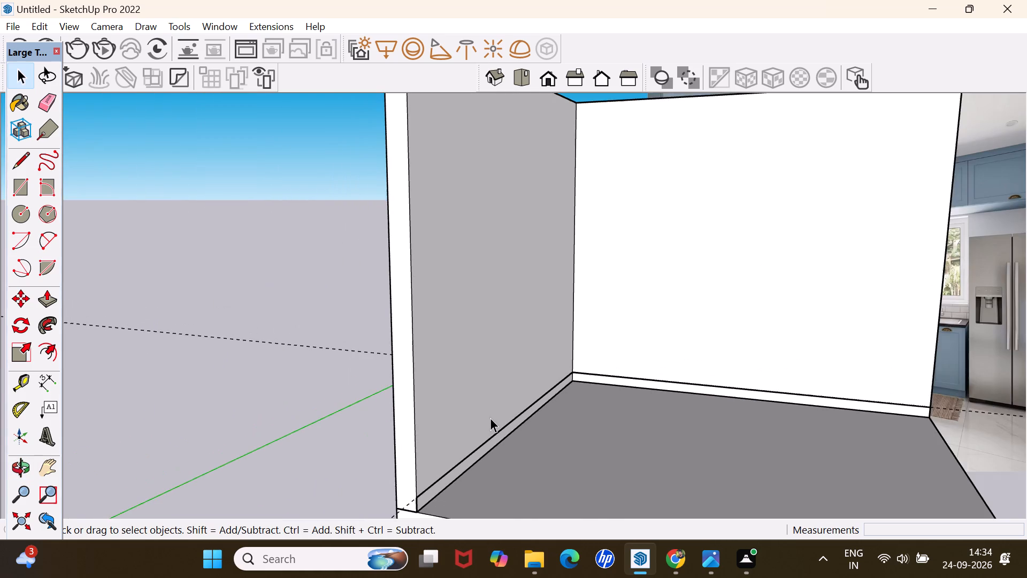
pyautogui.scroll(-3, 490, 417)
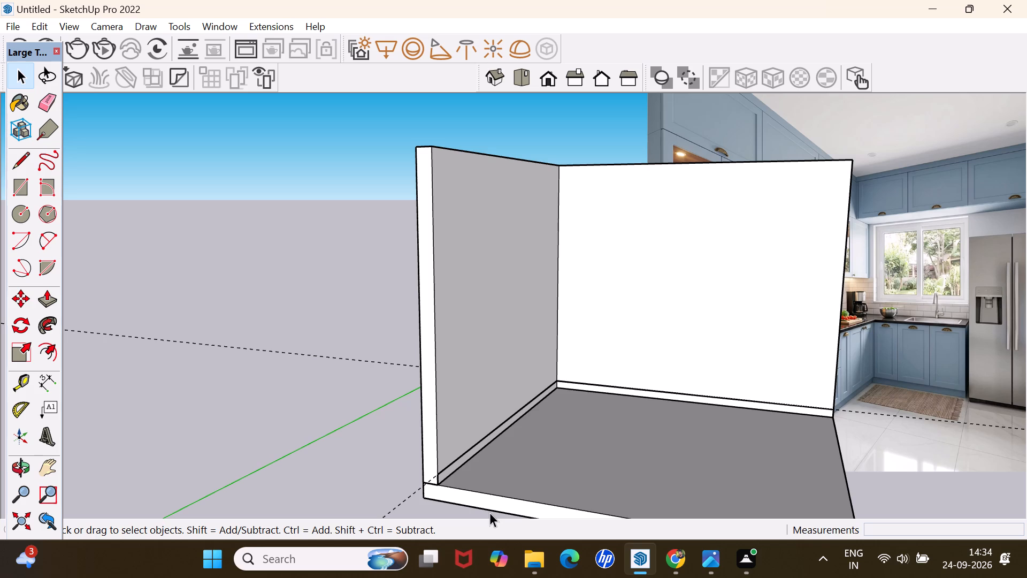
pyautogui.press('p')
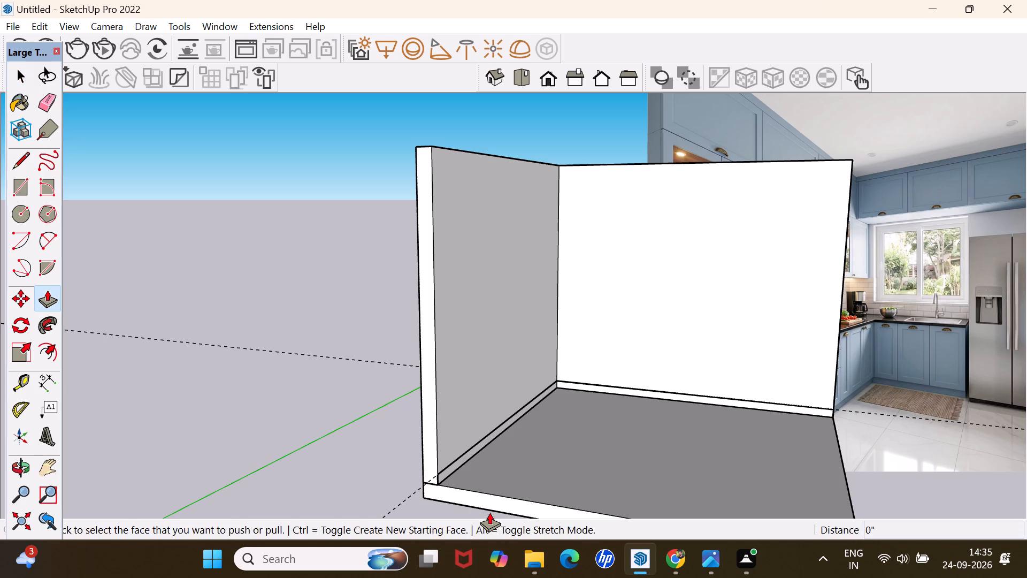
pyautogui.scroll(2, 465, 445)
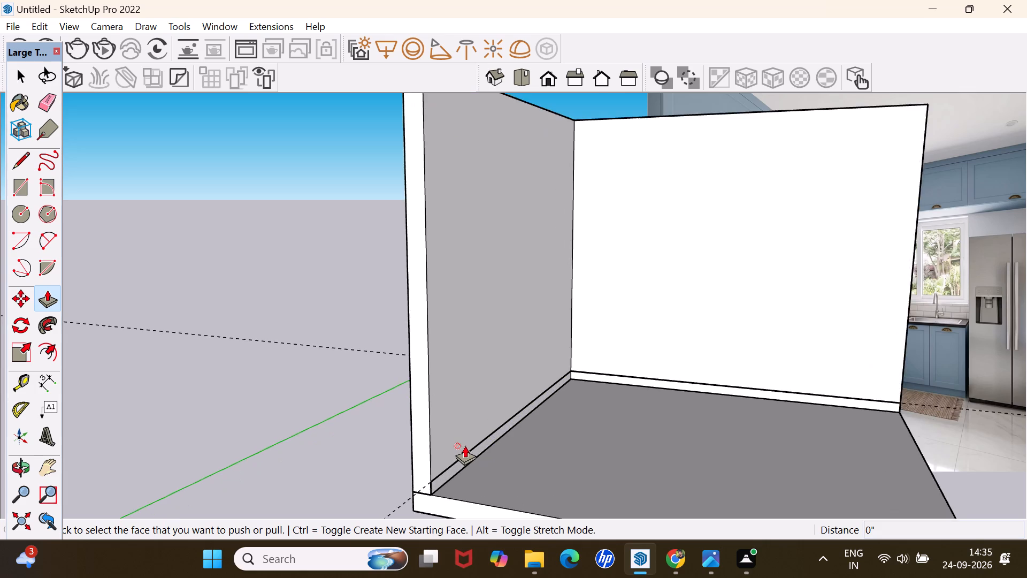
pyautogui.scroll(3, 465, 445)
pyautogui.click(465, 458)
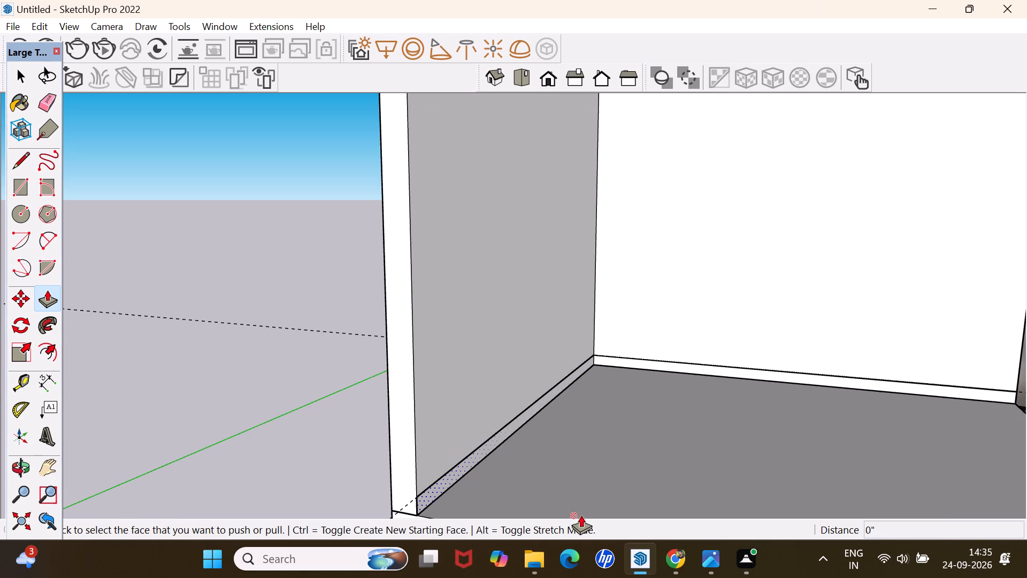
pyautogui.click(476, 451)
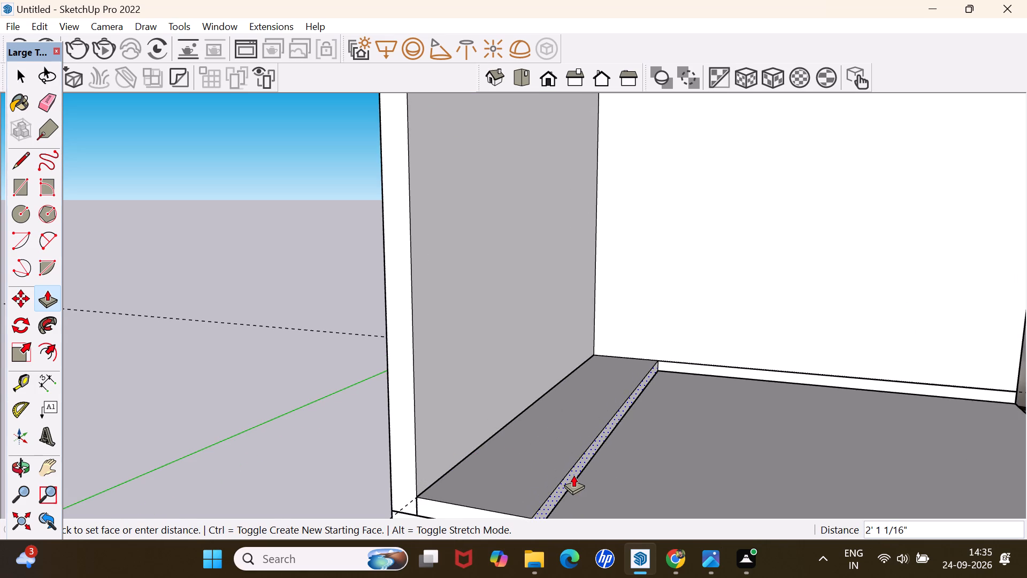
pyautogui.write("2'6\\")
pyautogui.press('BackSpace')
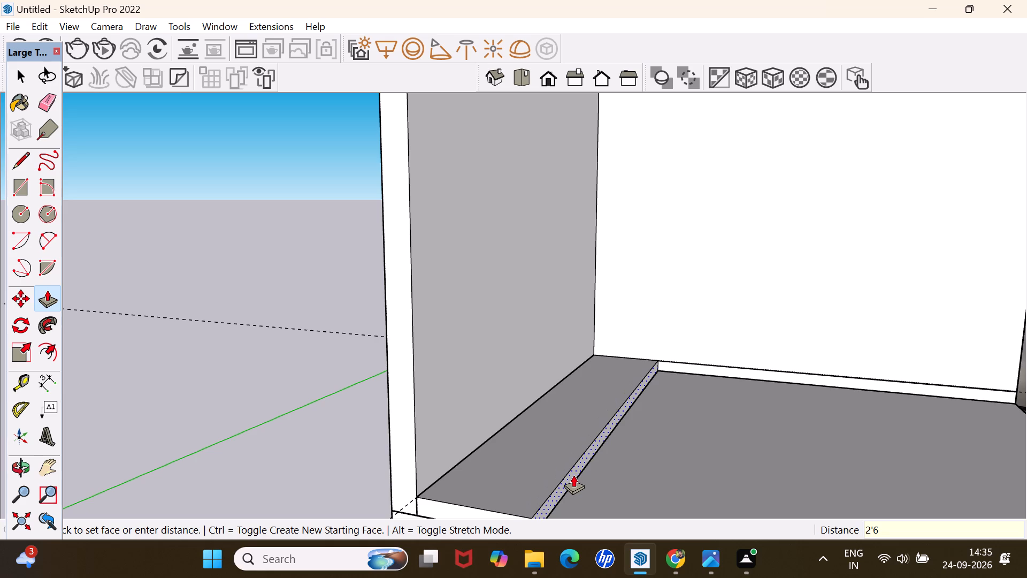
pyautogui.press('Return')
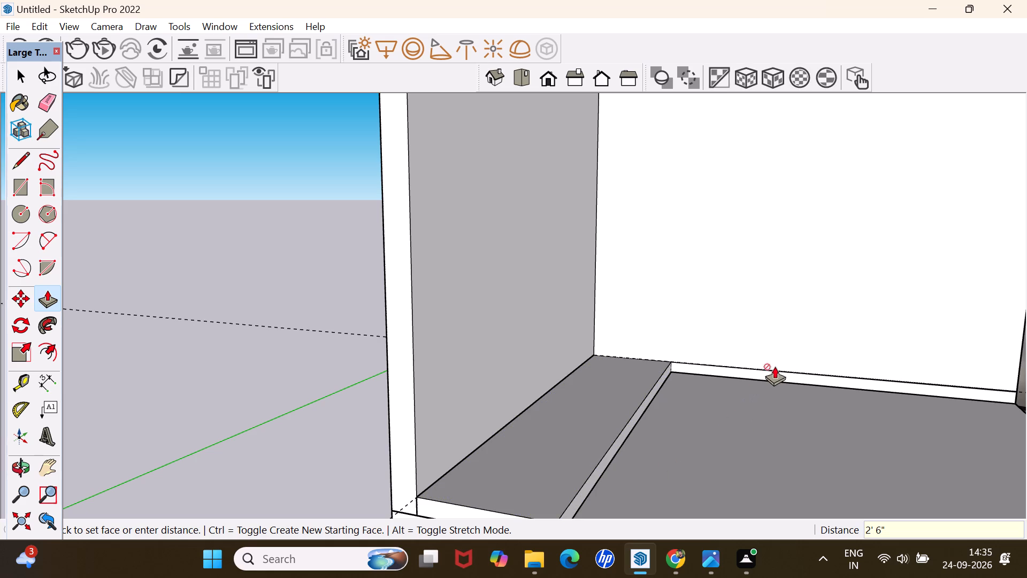
# Extrude the 4" strip at the bottom of the back wall outward by 2'6" with Push/Pull.
pyautogui.scroll(8, 753, 369)
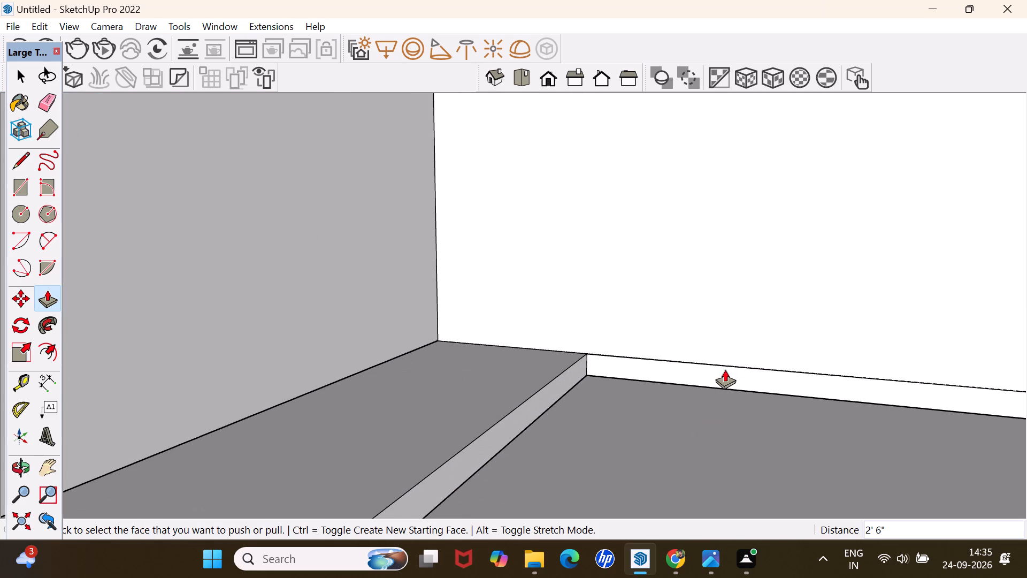
pyautogui.click(725, 369)
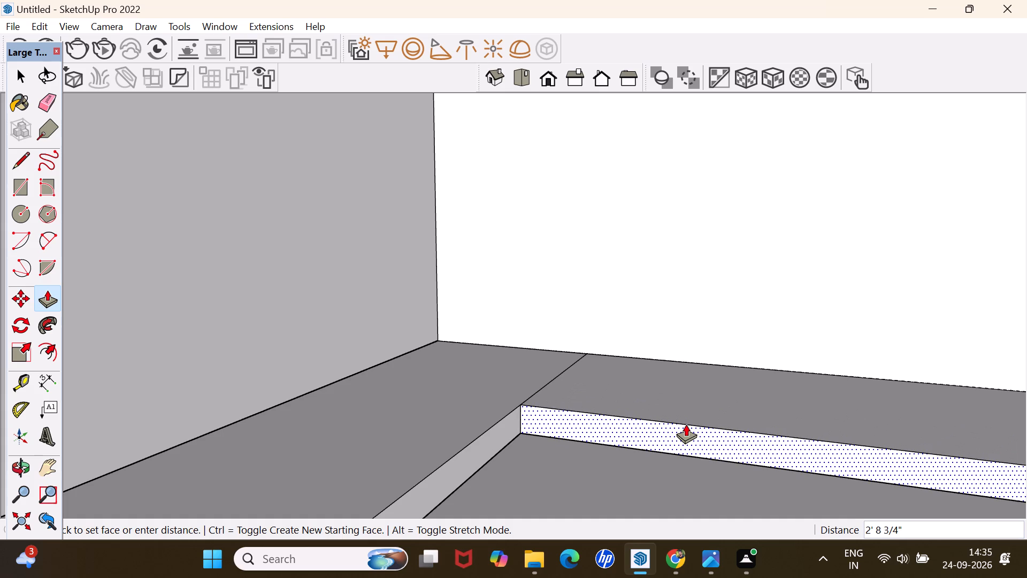
pyautogui.write("2'")
pyautogui.press('6')
pyautogui.press('Return')
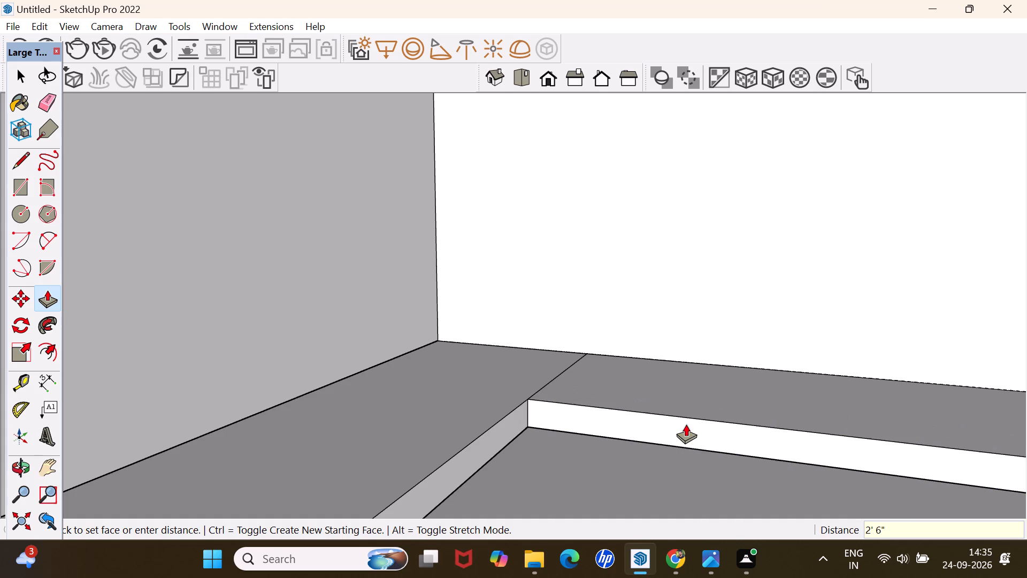
pyautogui.press('space')
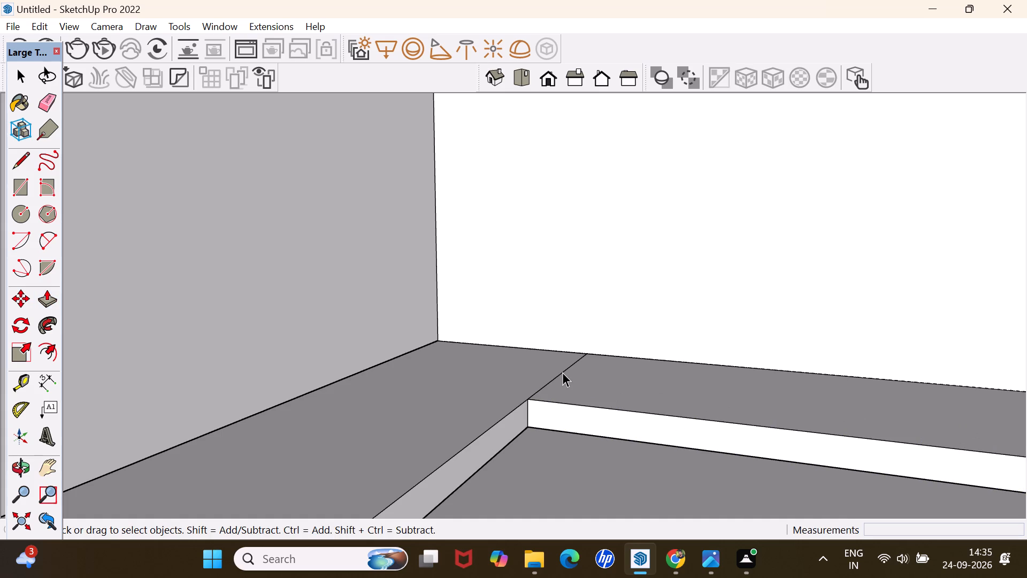
# Erase the seam line between the two extruded strips to merge their tops into one L-shaped face.
pyautogui.click(562, 371)
pyautogui.press('Delete')
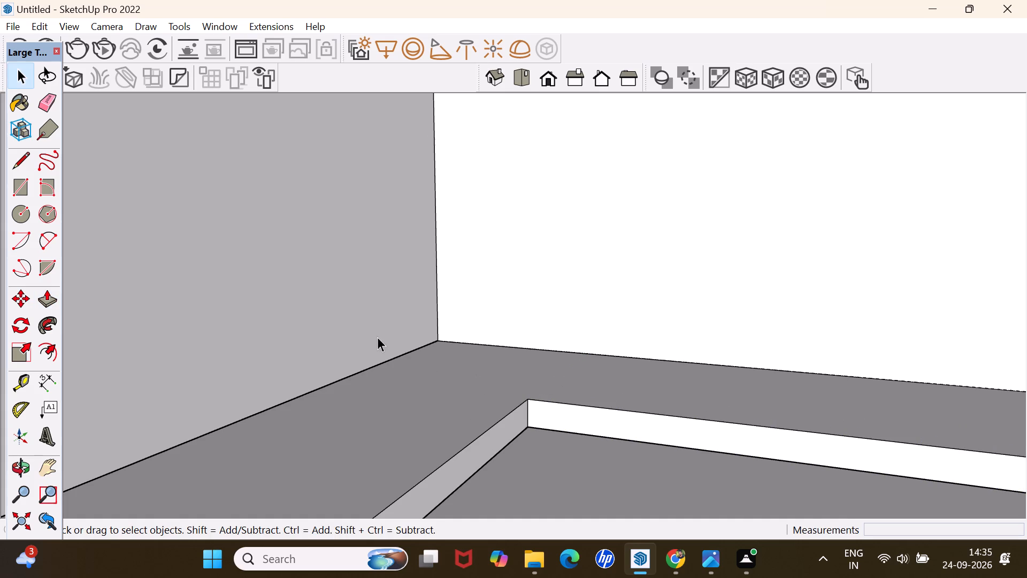
# Place a guide on the left wall 2'6" above the top edge of the plinth with the Tape Measure.
pyautogui.scroll(-16, 377, 337)
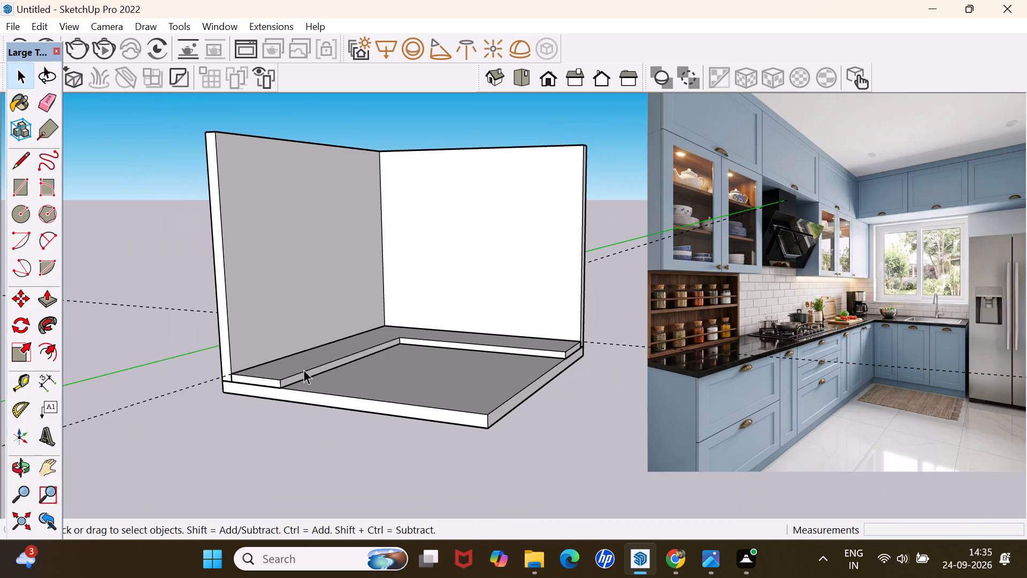
pyautogui.moveTo(296, 374); pyautogui.dragTo(243, 396, button='middle')
pyautogui.press('t')
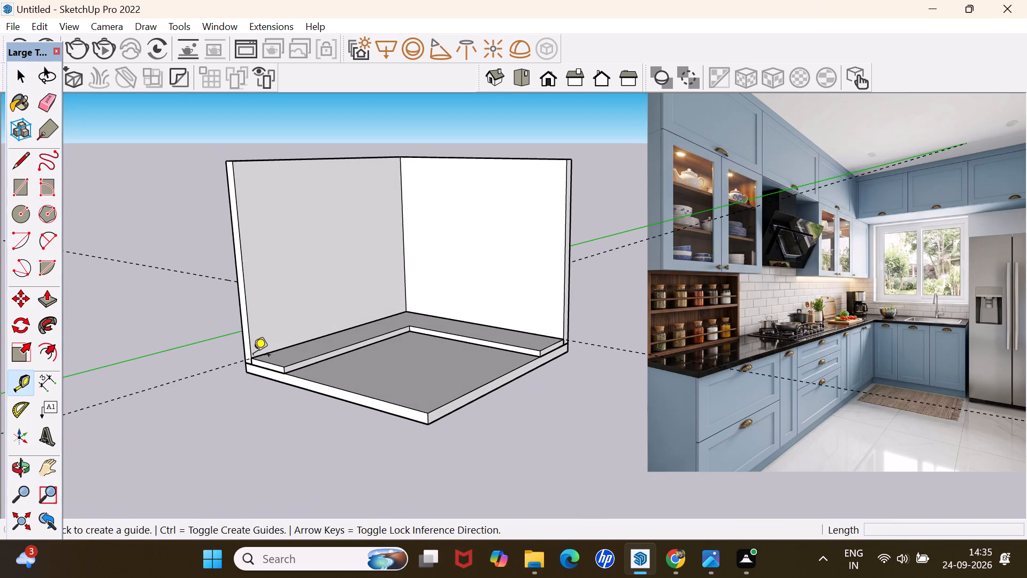
pyautogui.scroll(6, 275, 349)
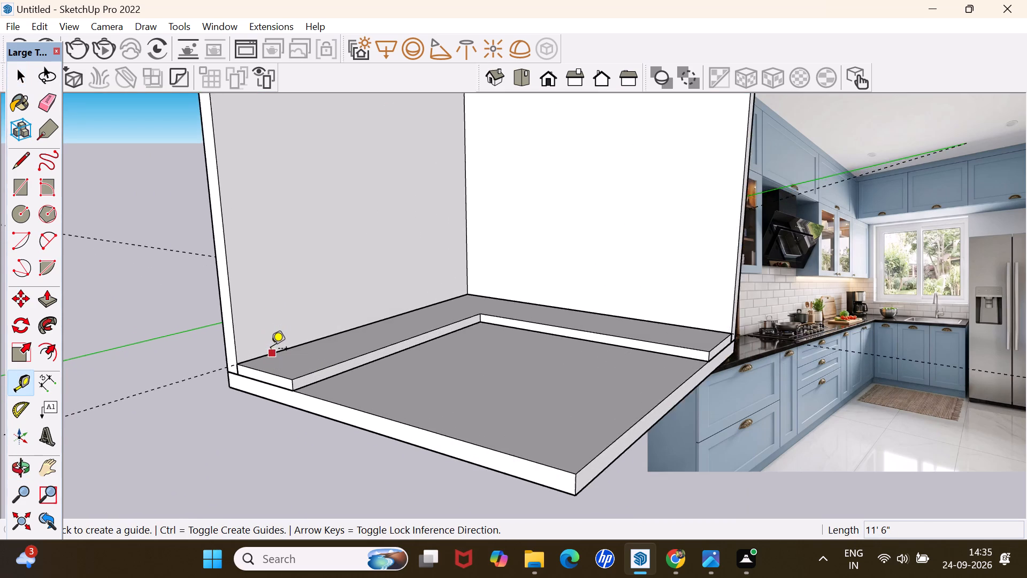
pyautogui.scroll(5, 271, 349)
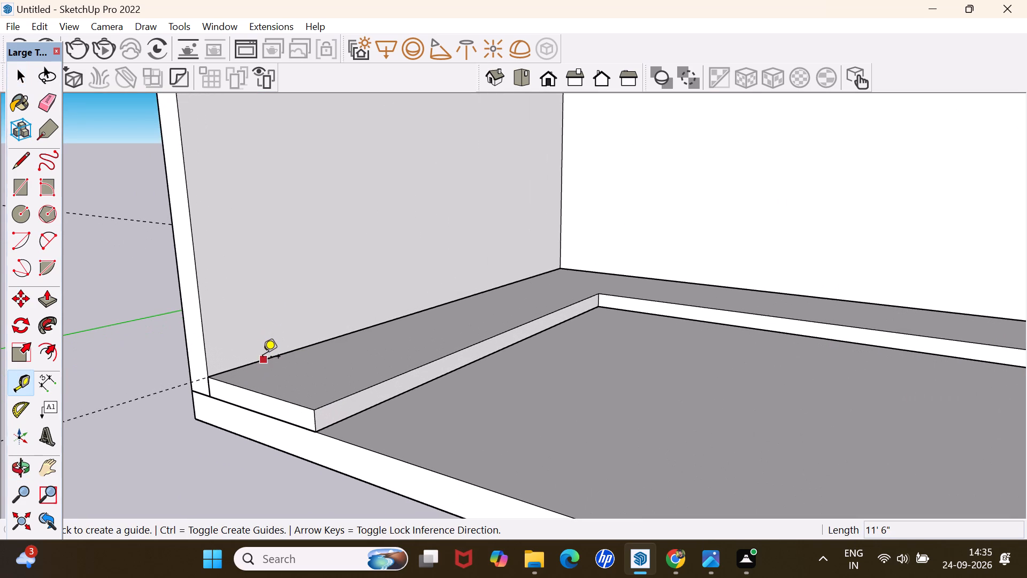
pyautogui.click(263, 358)
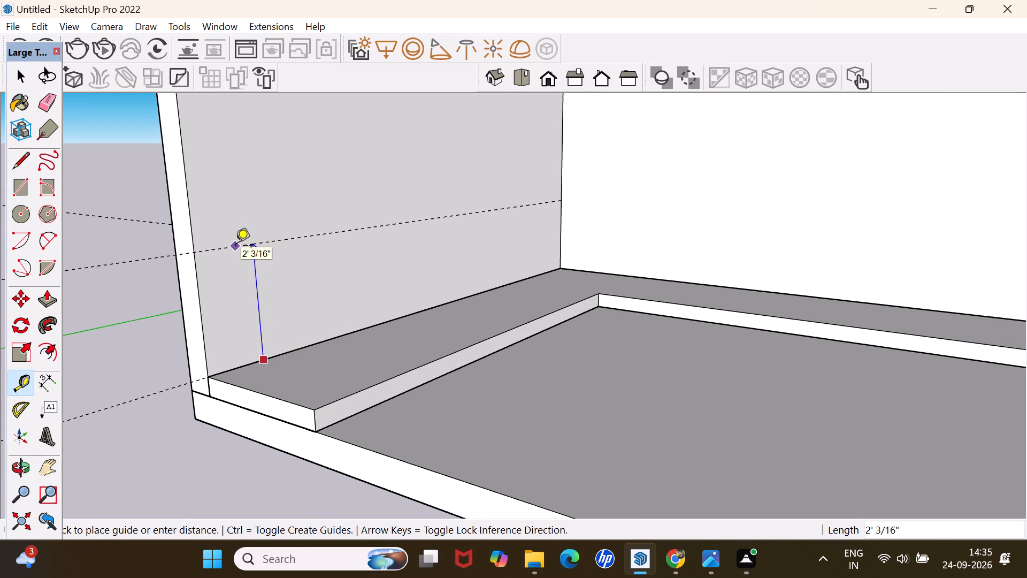
pyautogui.write("2'")
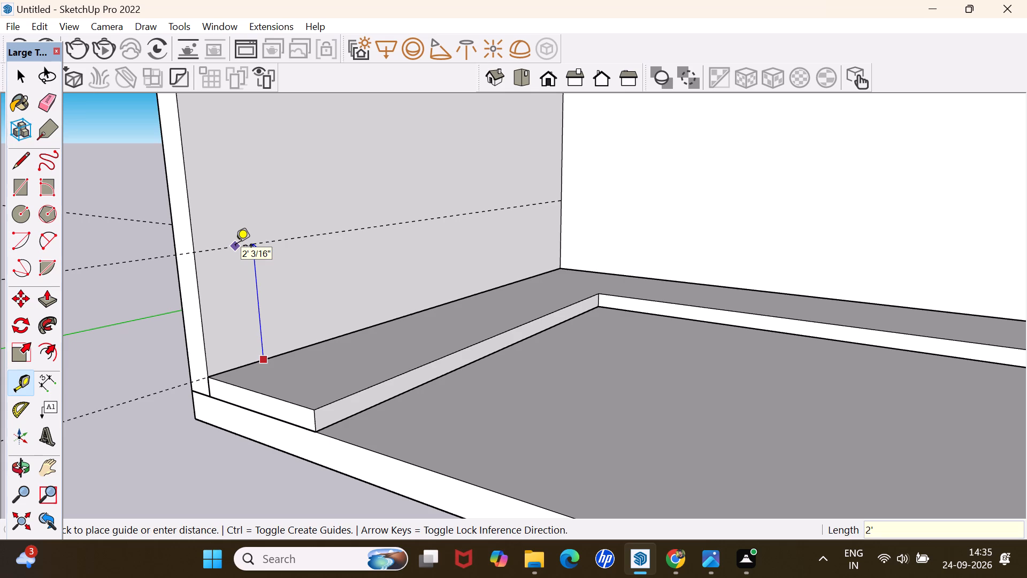
pyautogui.press('6')
pyautogui.press('Return')
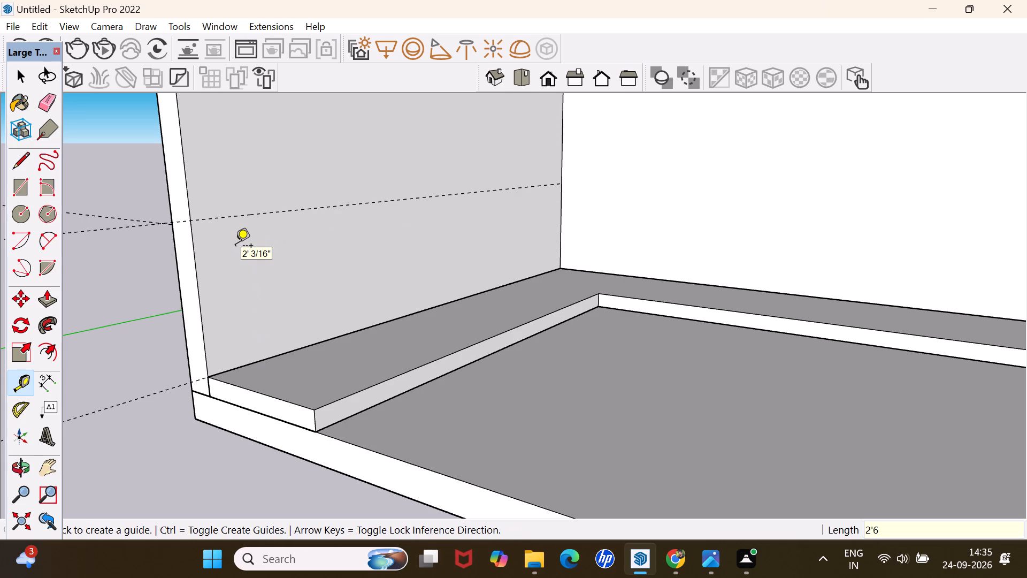
# Place a guide on the back wall 2'6" above the top edge of the plinth.
pyautogui.scroll(-4, 228, 246)
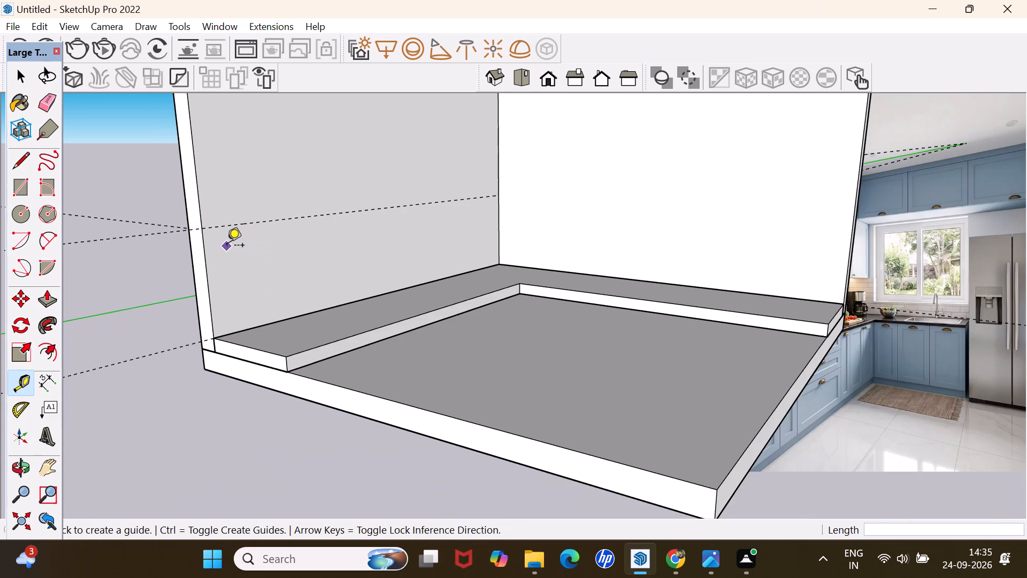
pyautogui.click(647, 281)
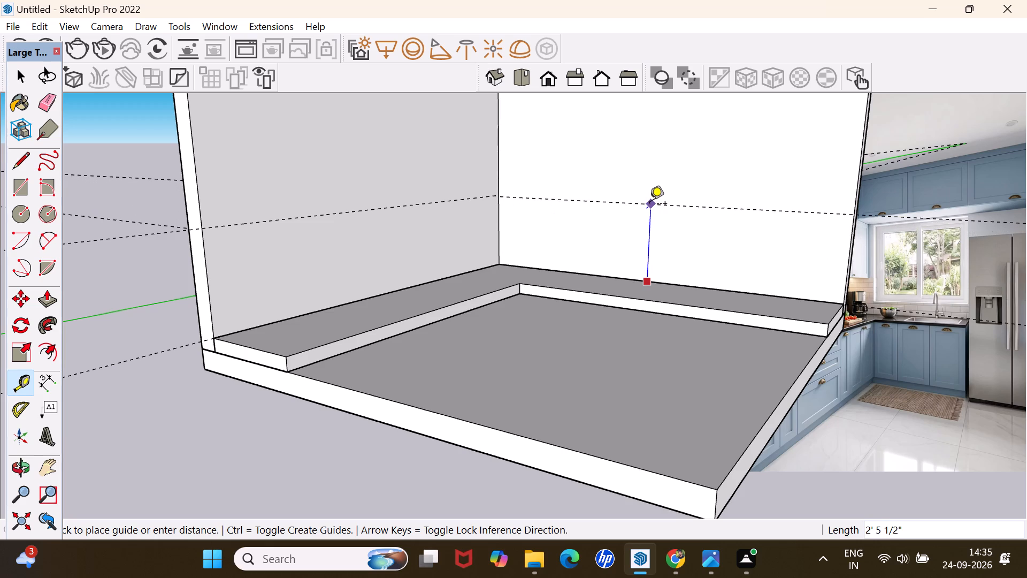
pyautogui.write("2'6")
pyautogui.press('Return')
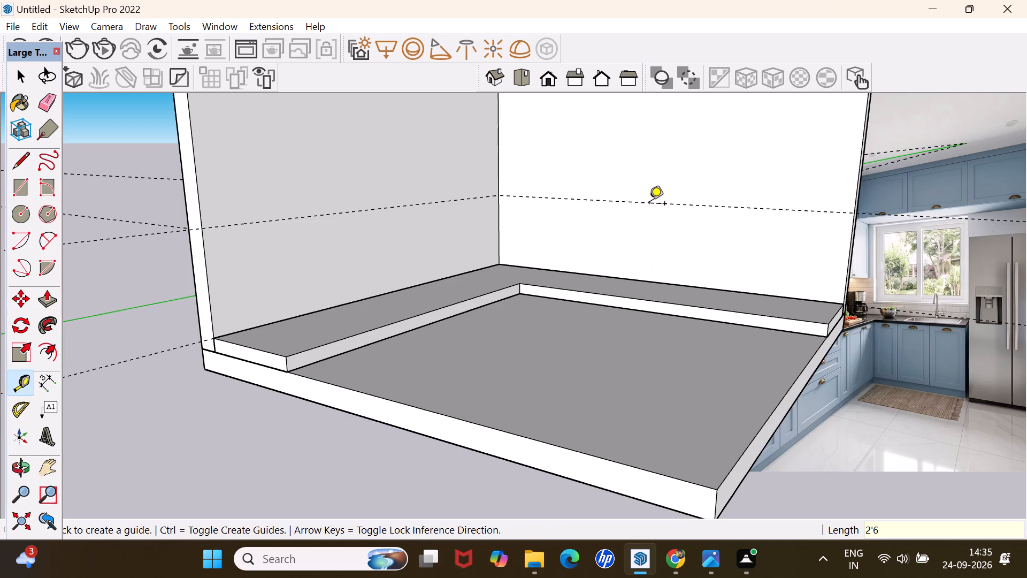
pyautogui.press('space')
# Draw an 11'6" by 2'6" rectangle on each wall's inner face, between the guide and the plinth top.
pyautogui.press('r')
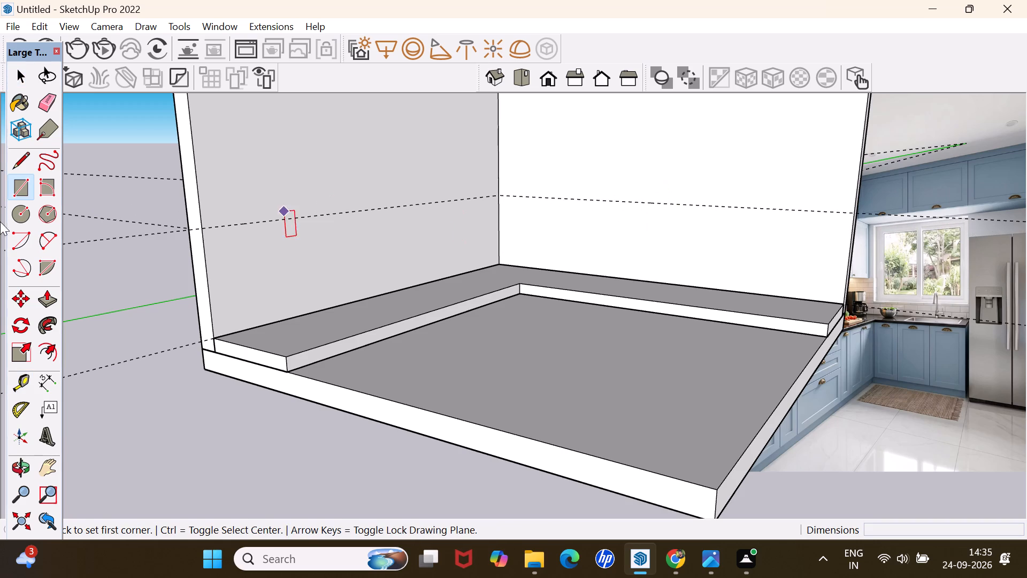
pyautogui.click(199, 232)
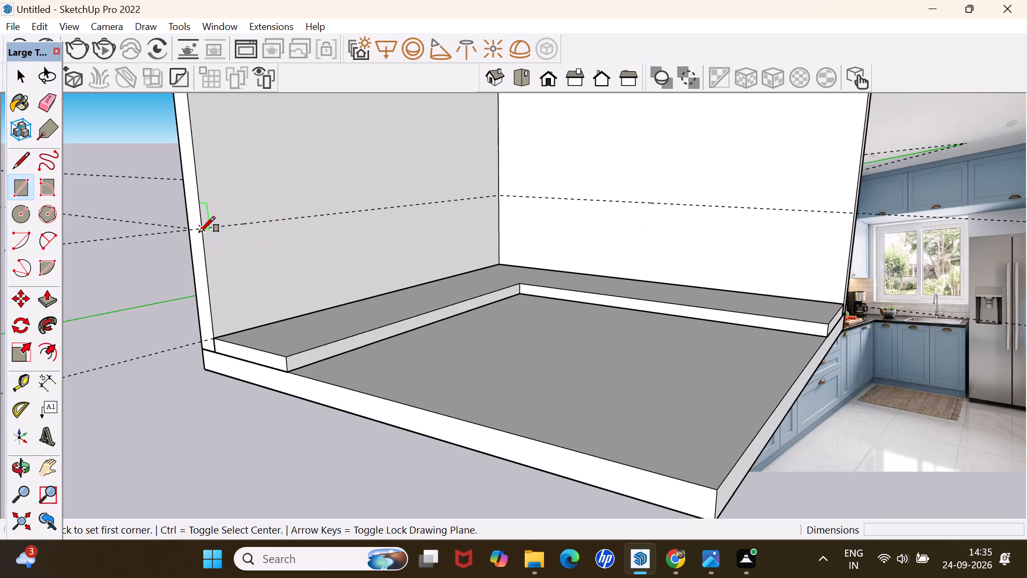
pyautogui.click(499, 264)
pyautogui.click(501, 195)
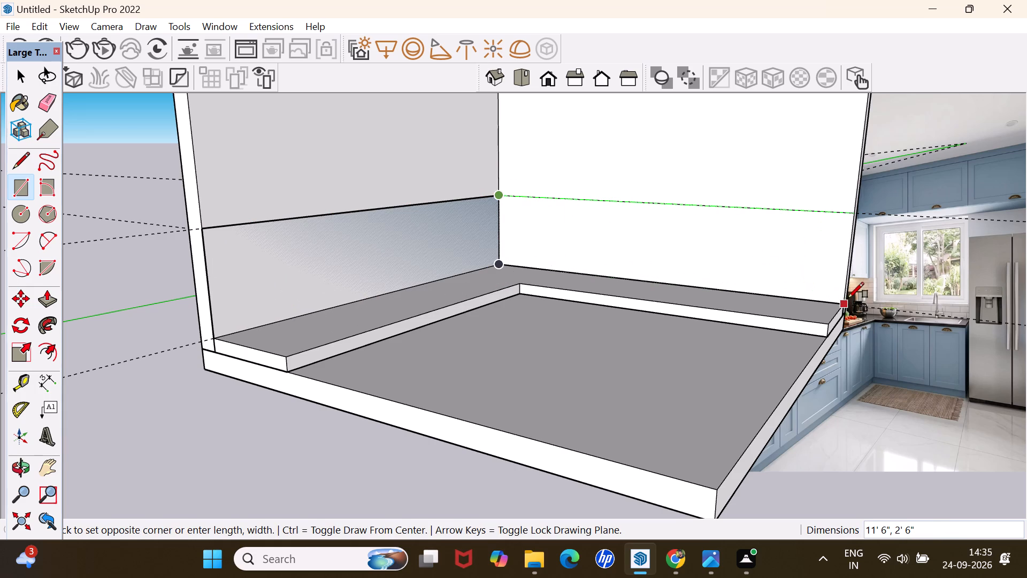
pyautogui.scroll(8, 829, 301)
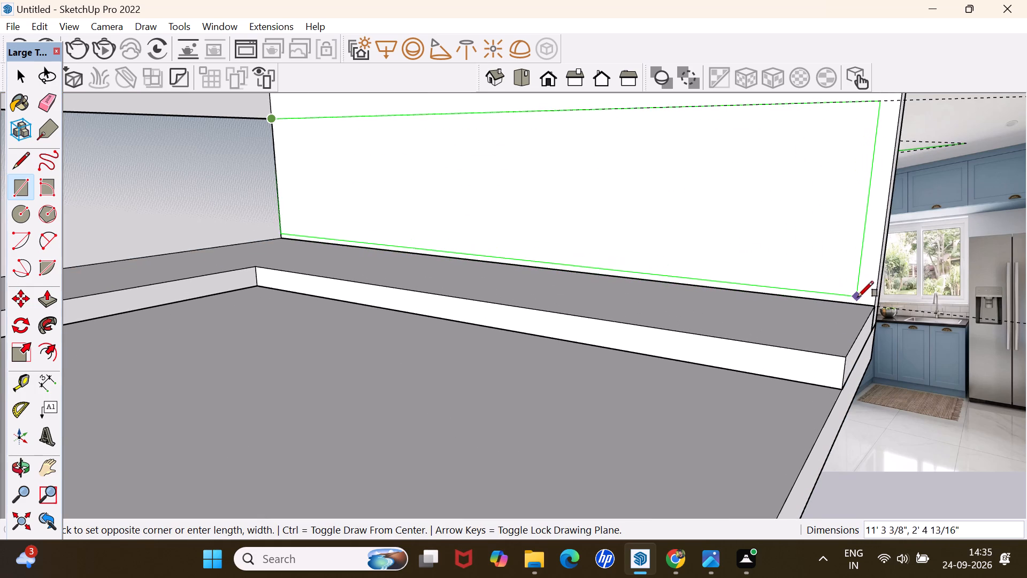
pyautogui.click(875, 304)
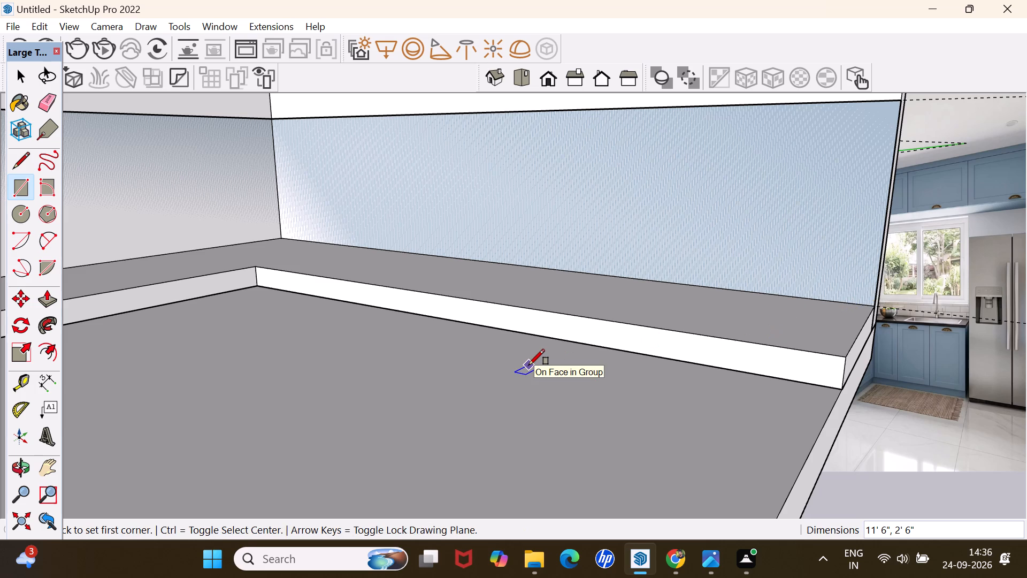
# Extrude the back wall's 2'6" high rectangle outward by 2'6" with Push/Pull to form the base cabinet block.
pyautogui.scroll(-3, 467, 358)
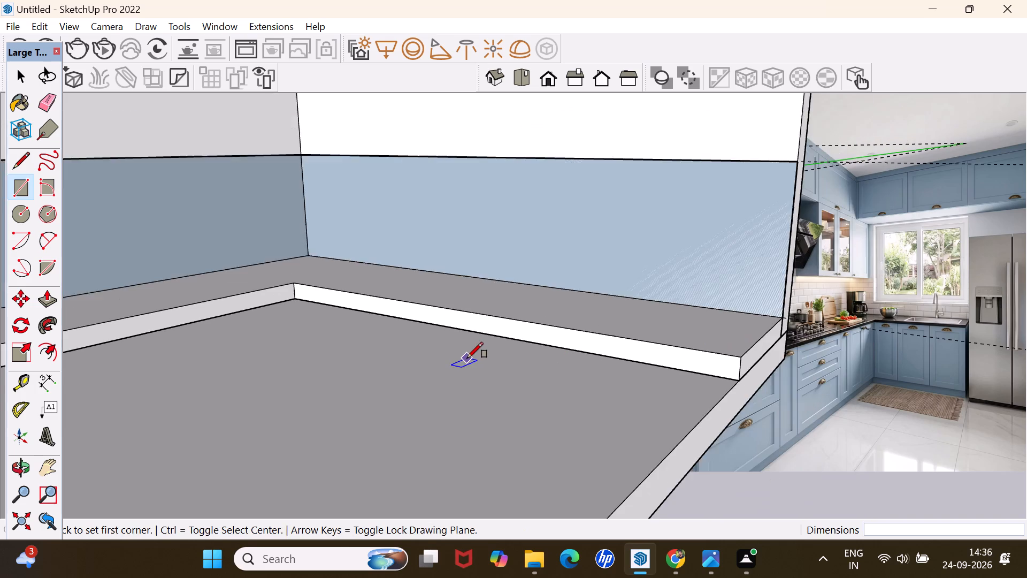
pyautogui.scroll(-4, 467, 358)
pyautogui.press('p')
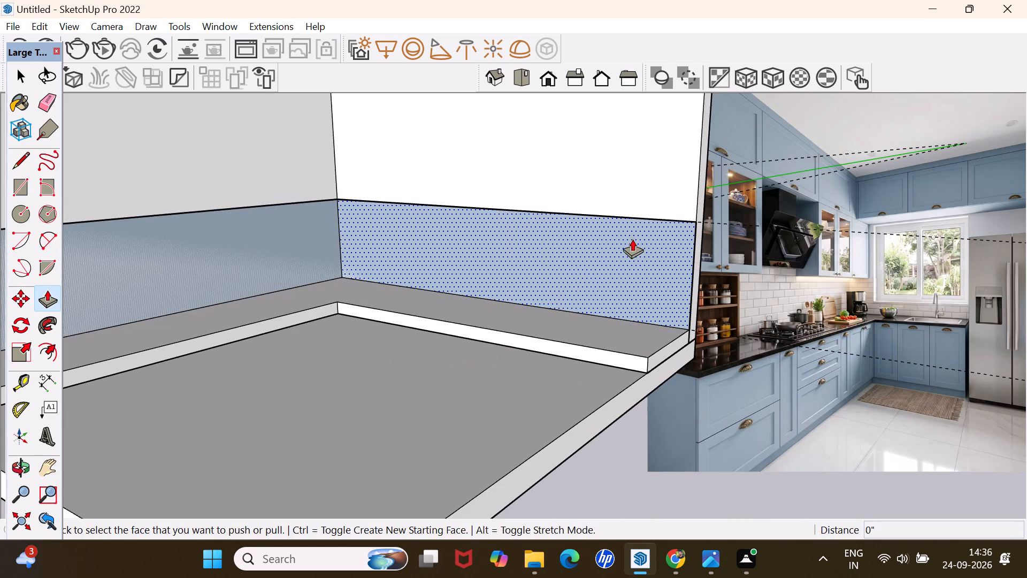
pyautogui.click(630, 246)
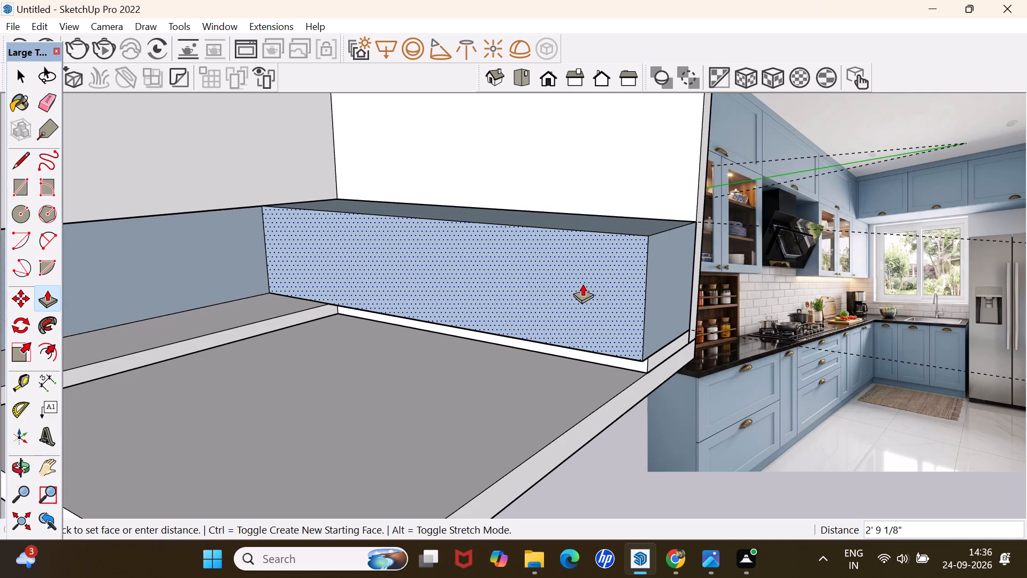
pyautogui.write("2'")
pyautogui.press('6')
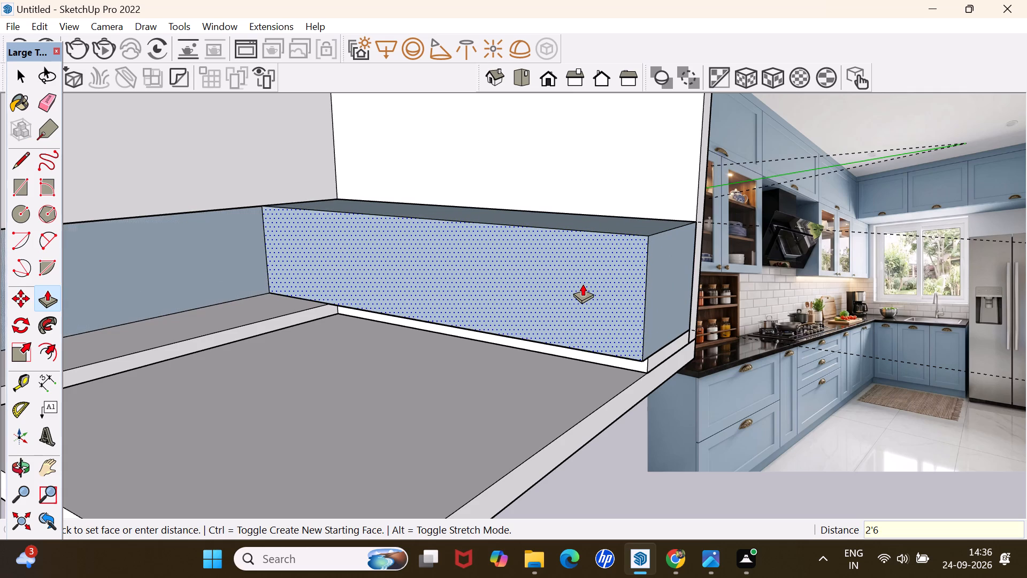
pyautogui.press('Return')
# Extrude the left wall's 2'6" high rectangle outward by 2'6" with Push/Pull.
pyautogui.moveTo(492, 464); pyautogui.dragTo(508, 414, button='middle')
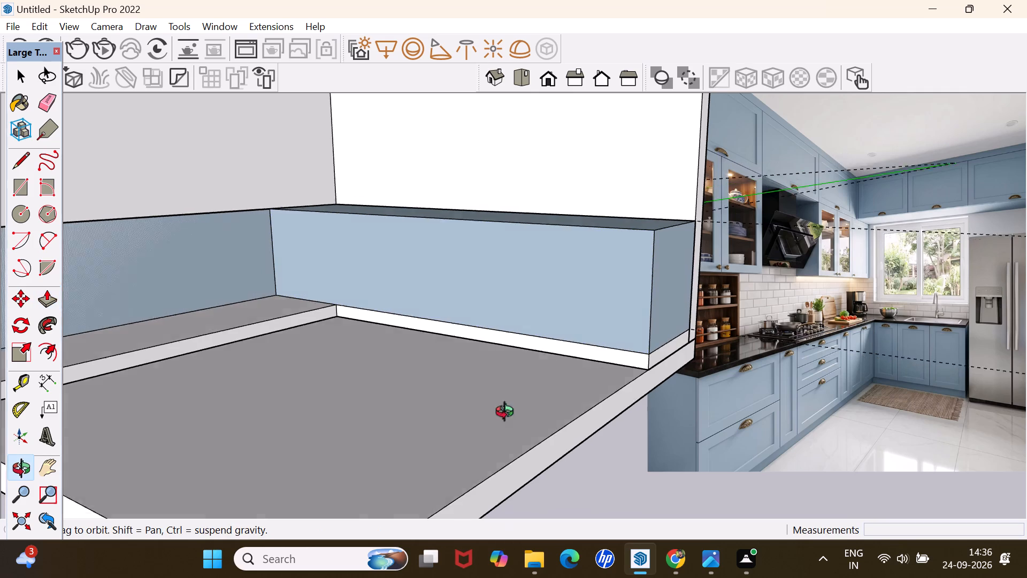
pyautogui.moveTo(508, 414); pyautogui.dragTo(533, 457, button='middle')
pyautogui.scroll(-5, 498, 433)
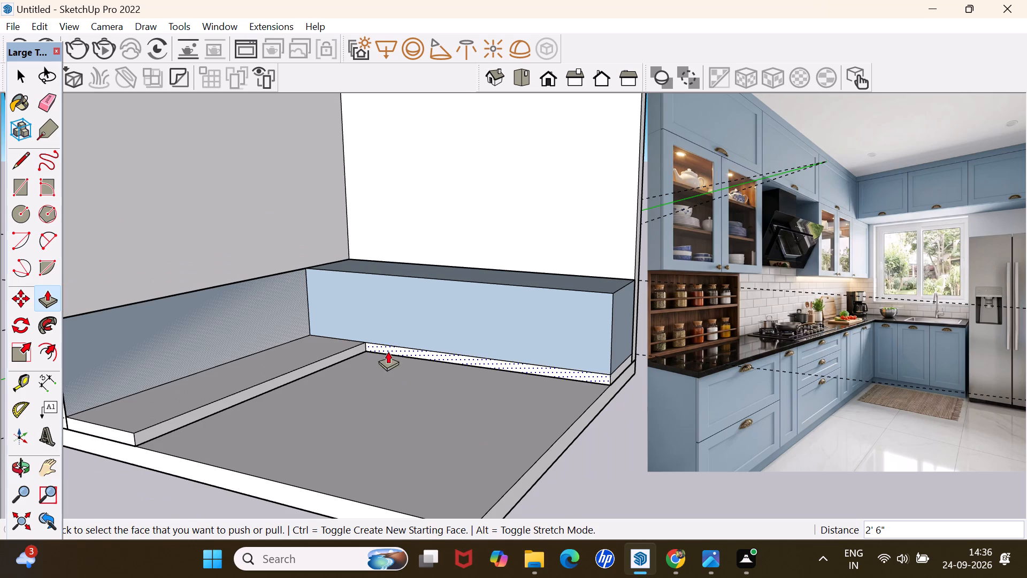
pyautogui.click(185, 315)
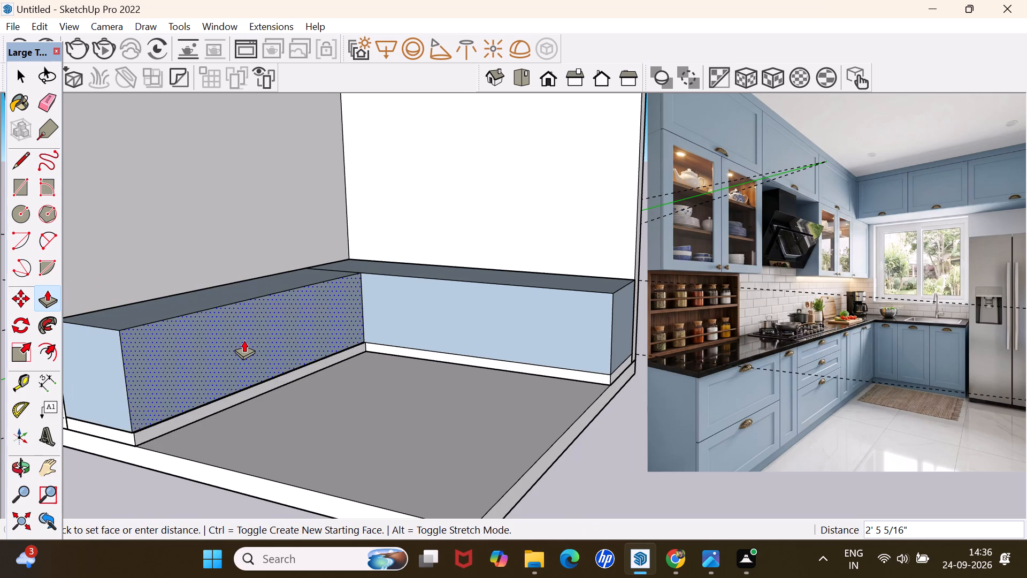
pyautogui.write("2'6")
pyautogui.press('Return')
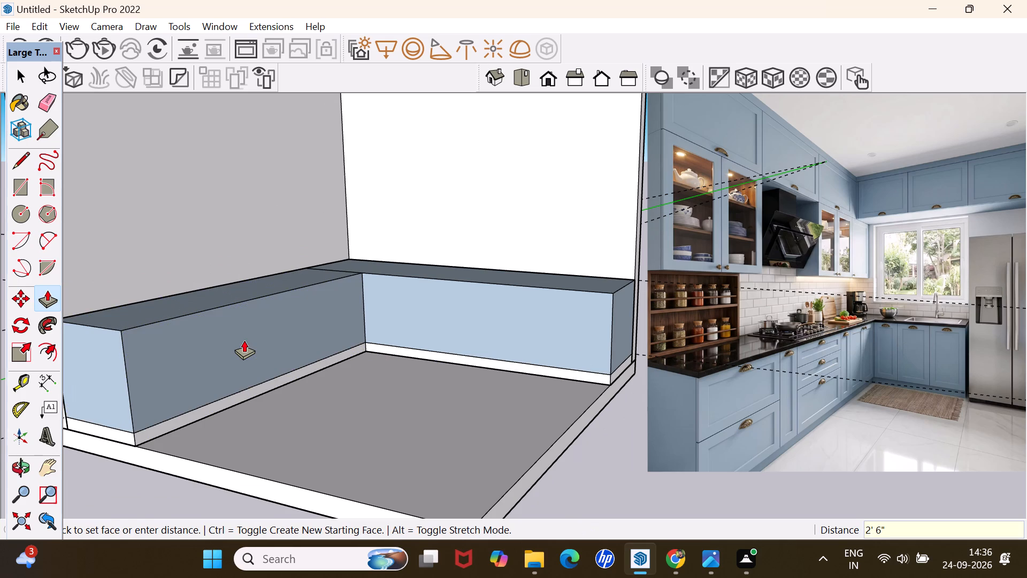
pyautogui.press('space')
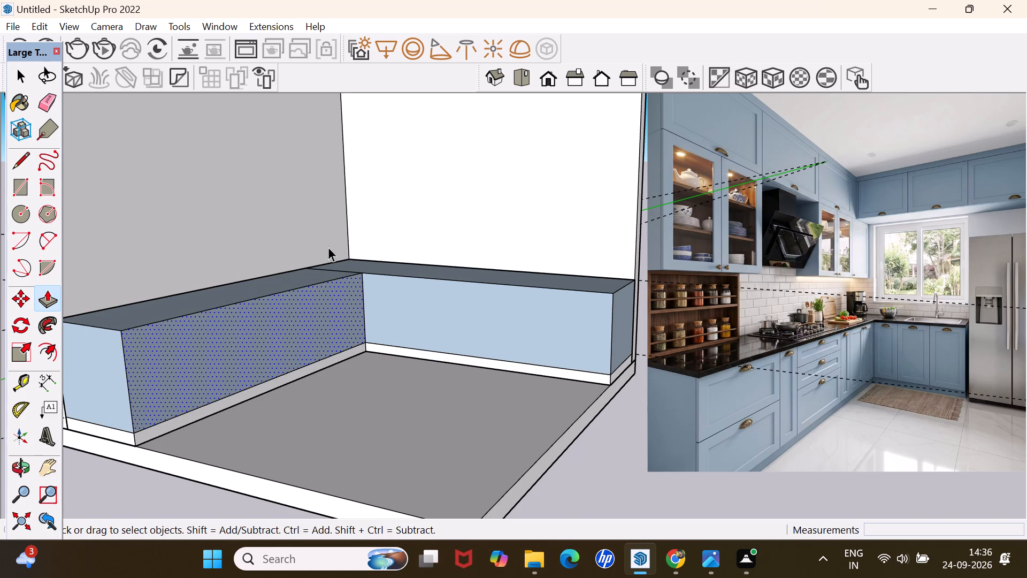
# Delete the seam line between the two cabinet blocks to merge their tops into one L-shaped face.
pyautogui.moveTo(328, 247); pyautogui.dragTo(324, 343, button='middle')
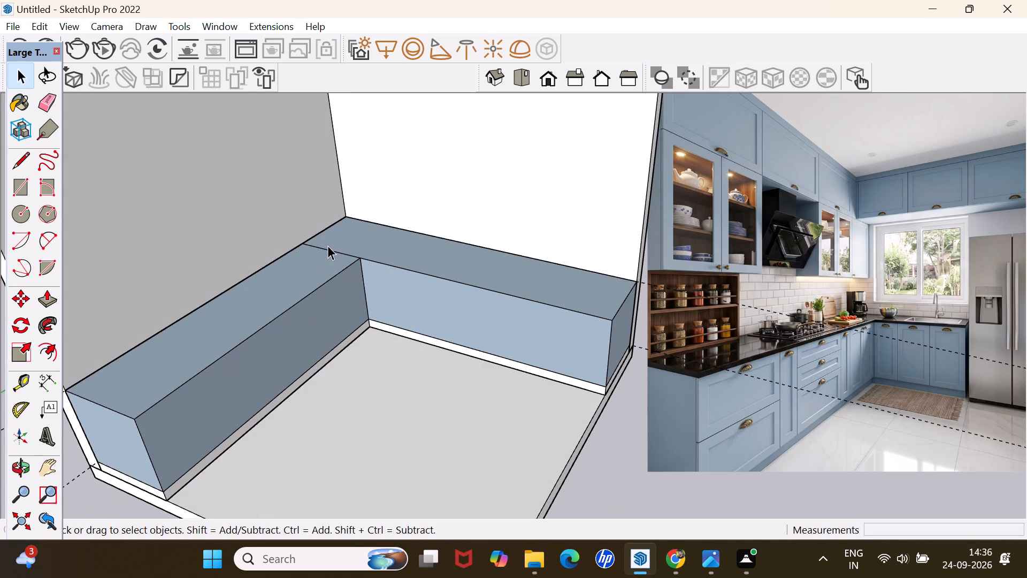
pyautogui.click(326, 252)
pyautogui.press('Delete')
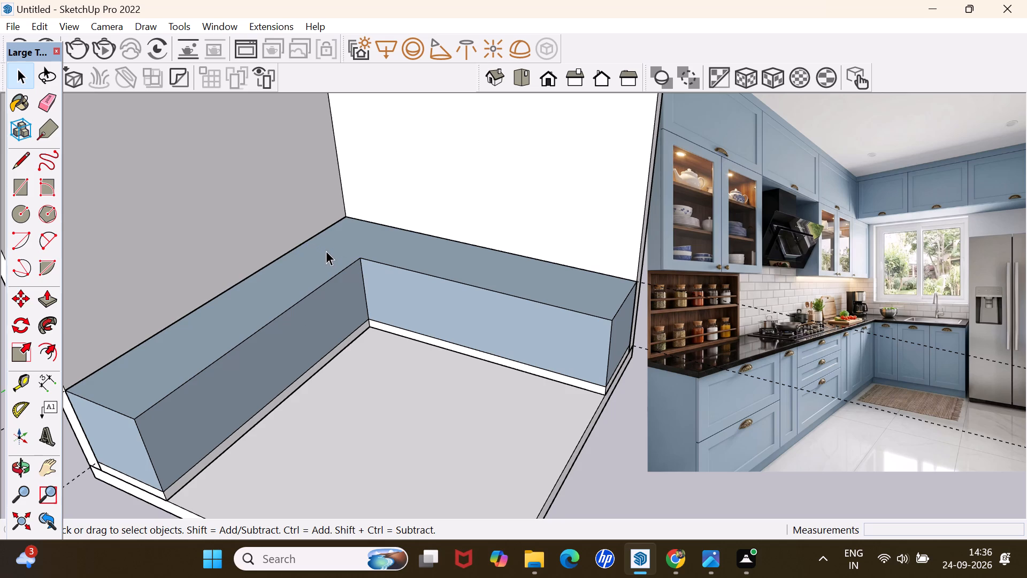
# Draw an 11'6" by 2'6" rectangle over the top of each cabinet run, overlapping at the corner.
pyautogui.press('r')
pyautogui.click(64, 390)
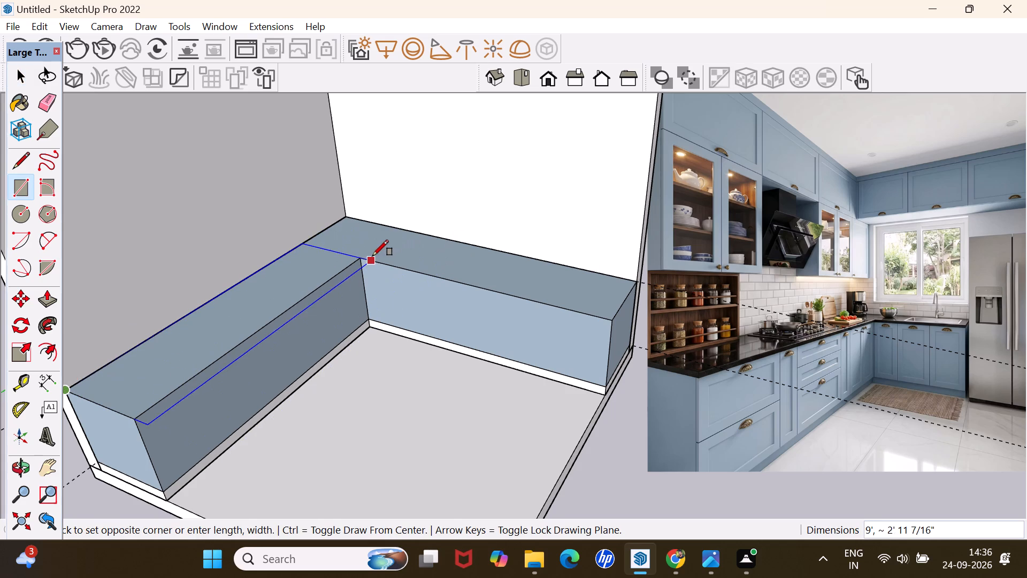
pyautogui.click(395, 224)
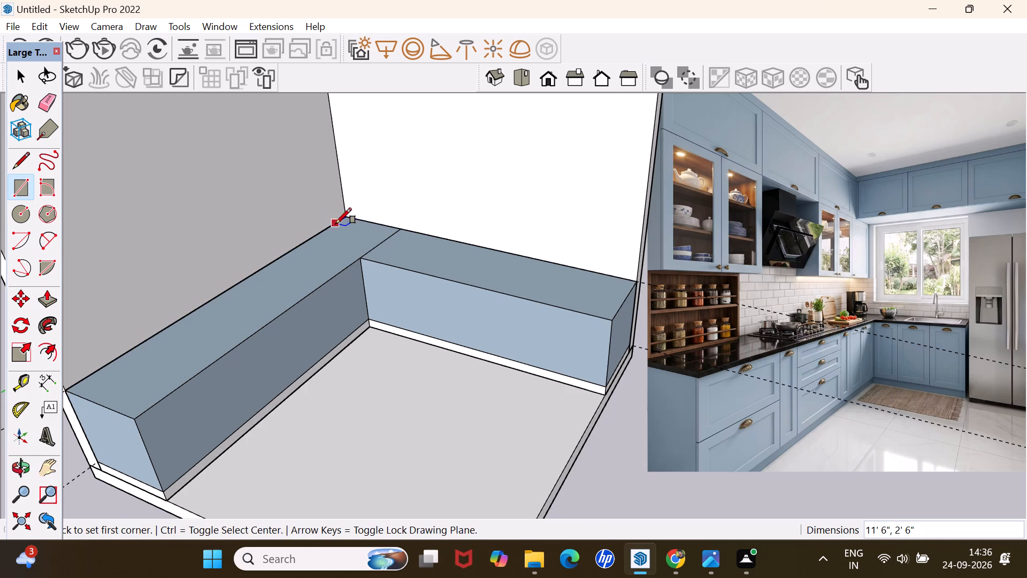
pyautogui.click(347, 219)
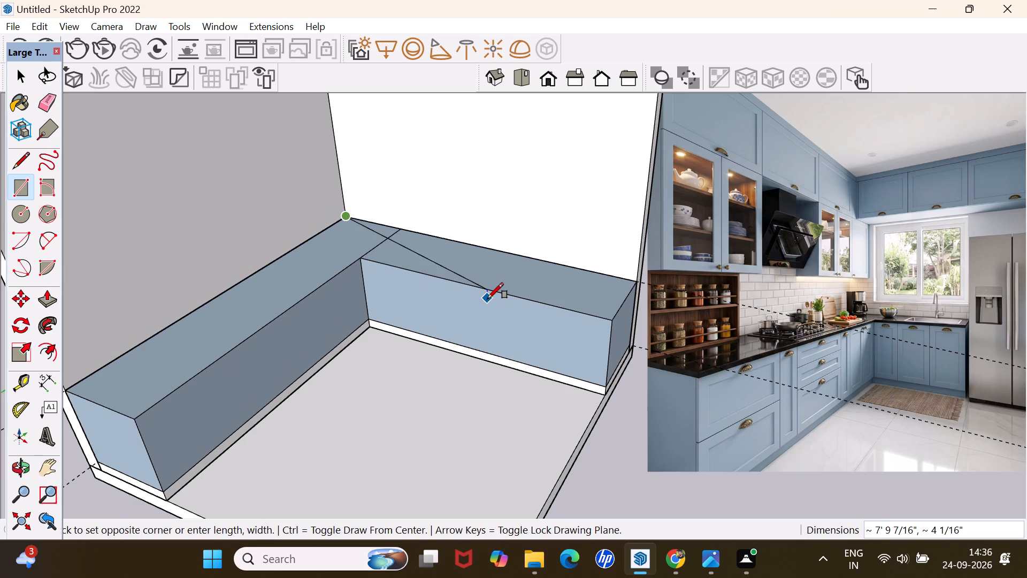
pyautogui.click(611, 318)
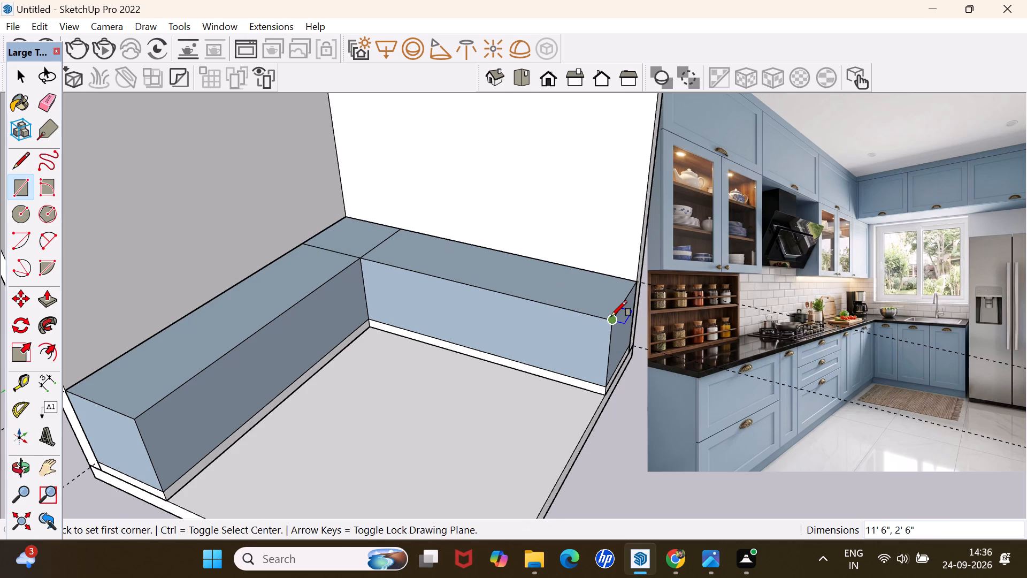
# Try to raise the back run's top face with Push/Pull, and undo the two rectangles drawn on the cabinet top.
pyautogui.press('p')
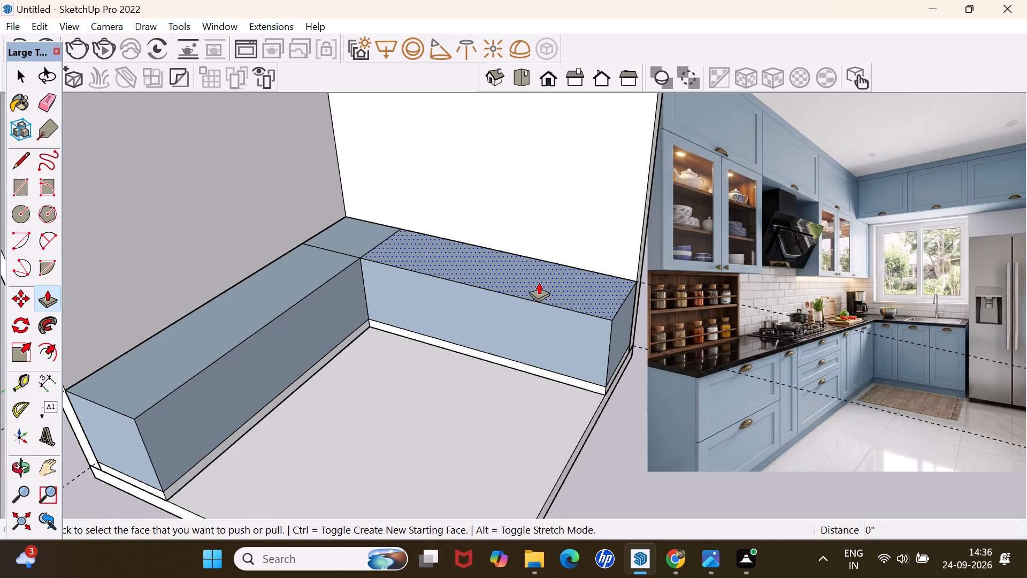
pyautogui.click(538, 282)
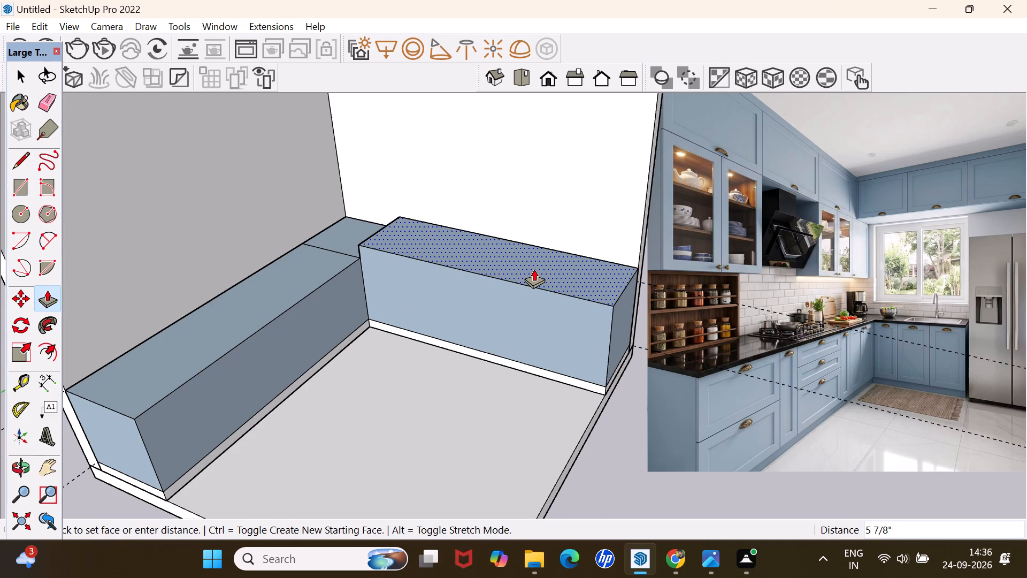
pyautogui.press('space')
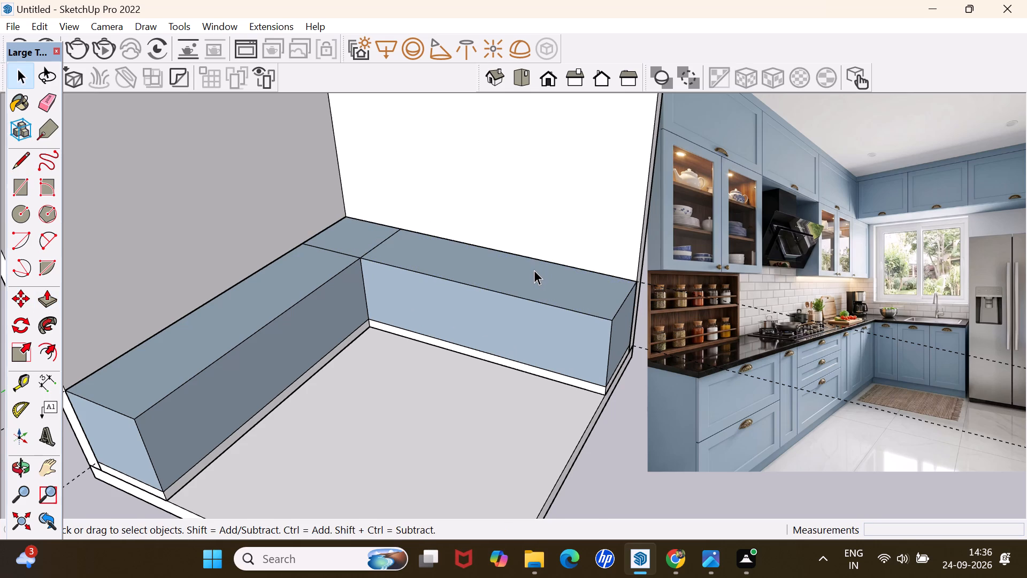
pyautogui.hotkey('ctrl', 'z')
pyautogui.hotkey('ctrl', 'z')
# Undo the seam deletion, both cabinet extrusions and the two wall rectangles, going back to the bare L-shaped plinth.
pyautogui.tripleClick(506, 313)
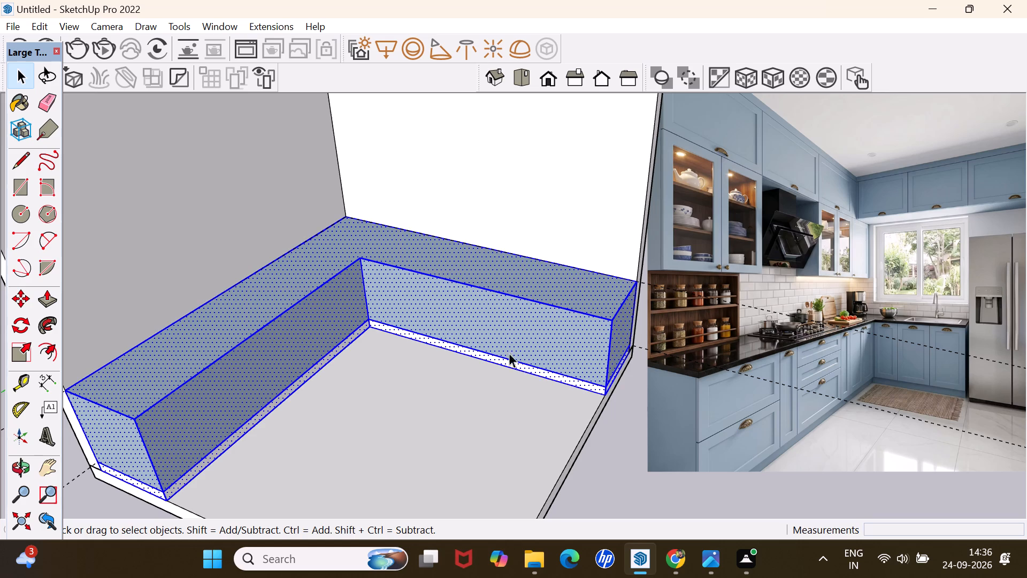
pyautogui.moveTo(503, 421); pyautogui.dragTo(503, 389, button='middle')
pyautogui.press('space')
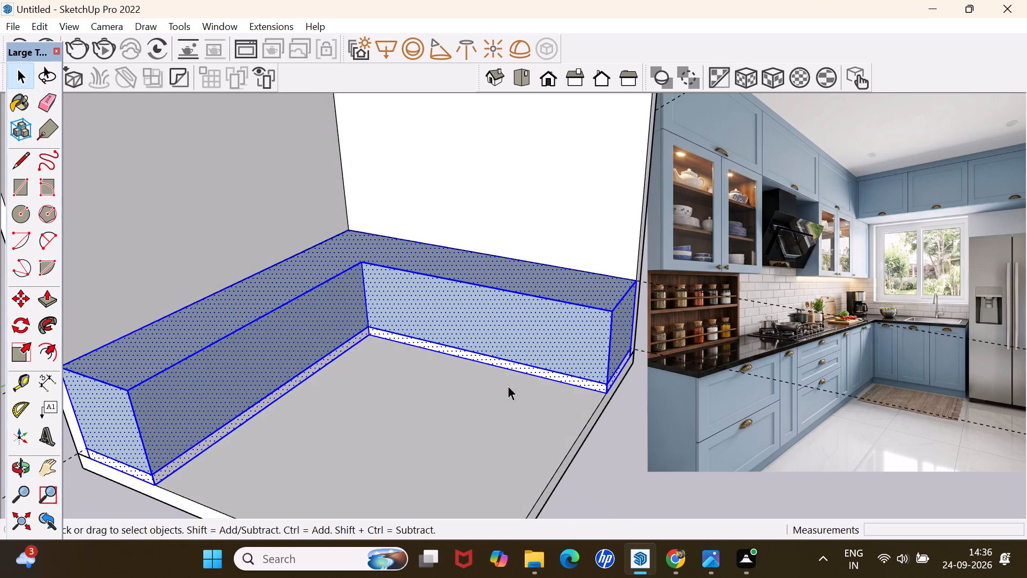
pyautogui.hotkey('ctrl', 'z')
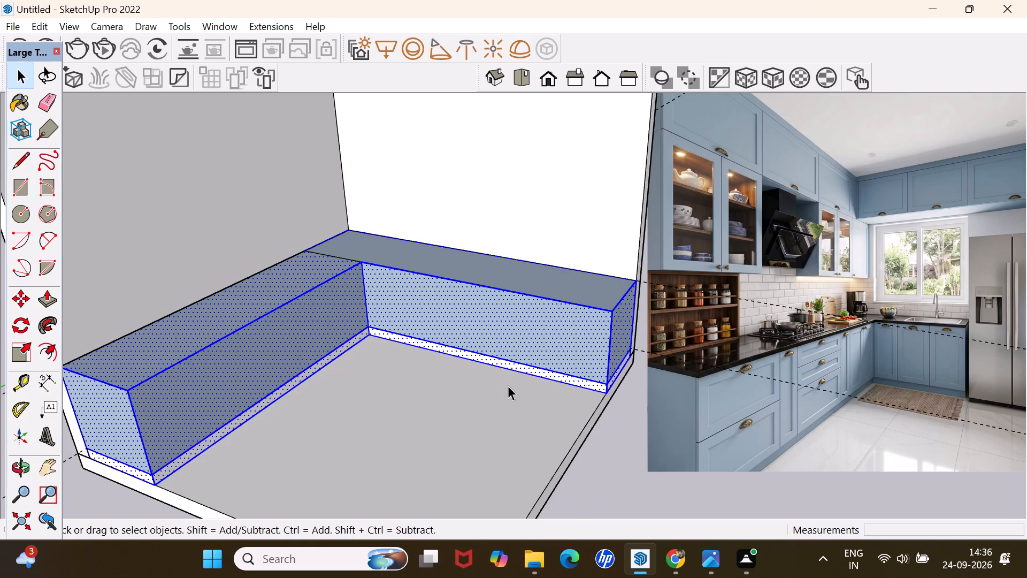
pyautogui.click(94, 499)
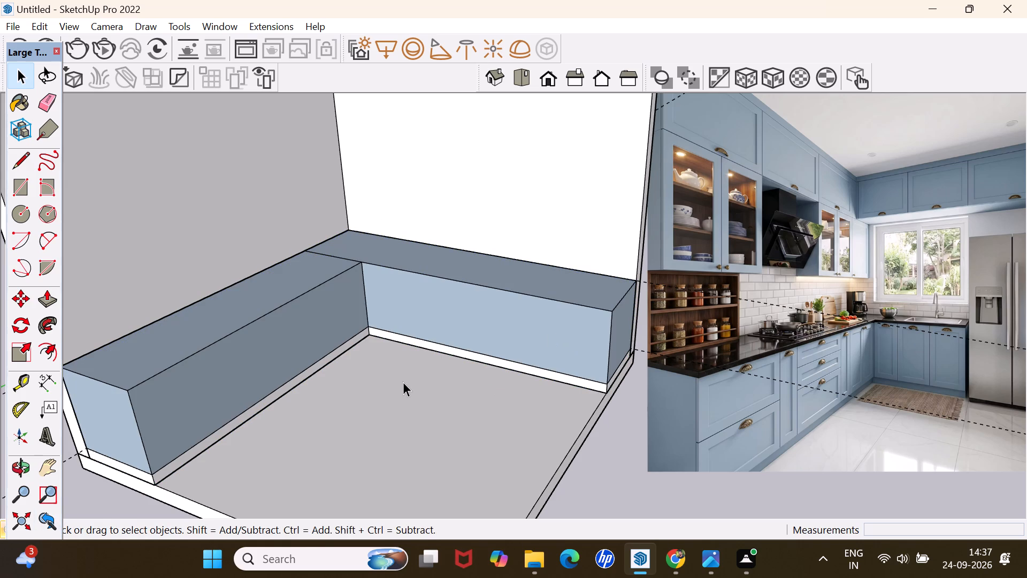
pyautogui.hotkey('ctrl', 'z')
pyautogui.hotkey('ctrl', 'z')
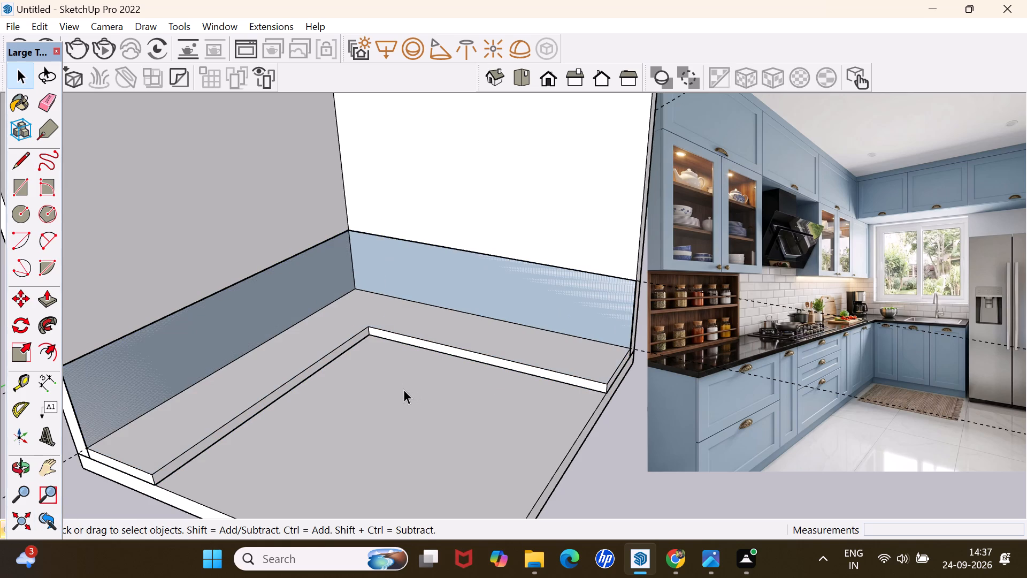
pyautogui.doubleClick(418, 325)
pyautogui.click(418, 324)
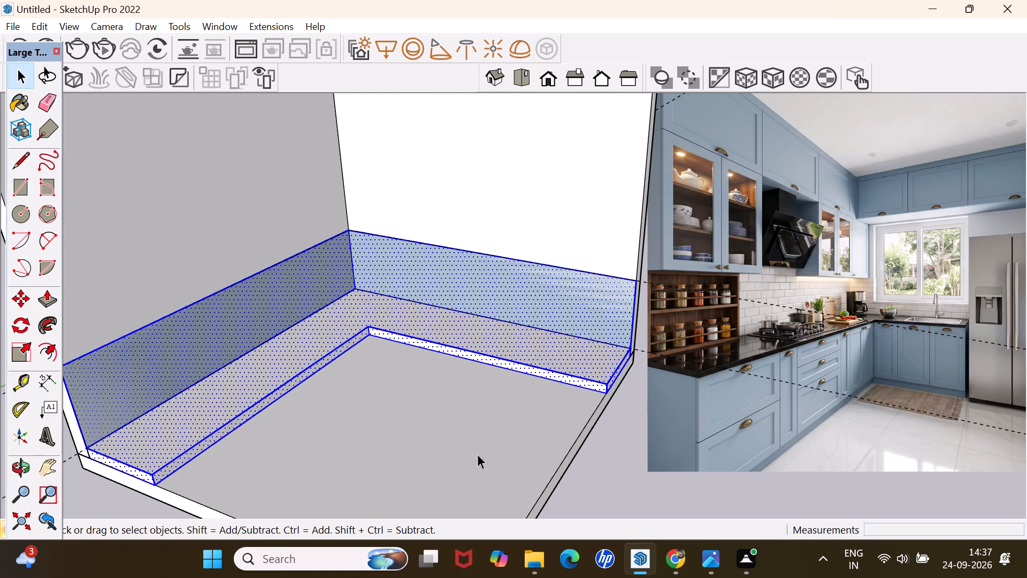
pyautogui.click(638, 468)
pyautogui.hotkey('ctrl', 'z')
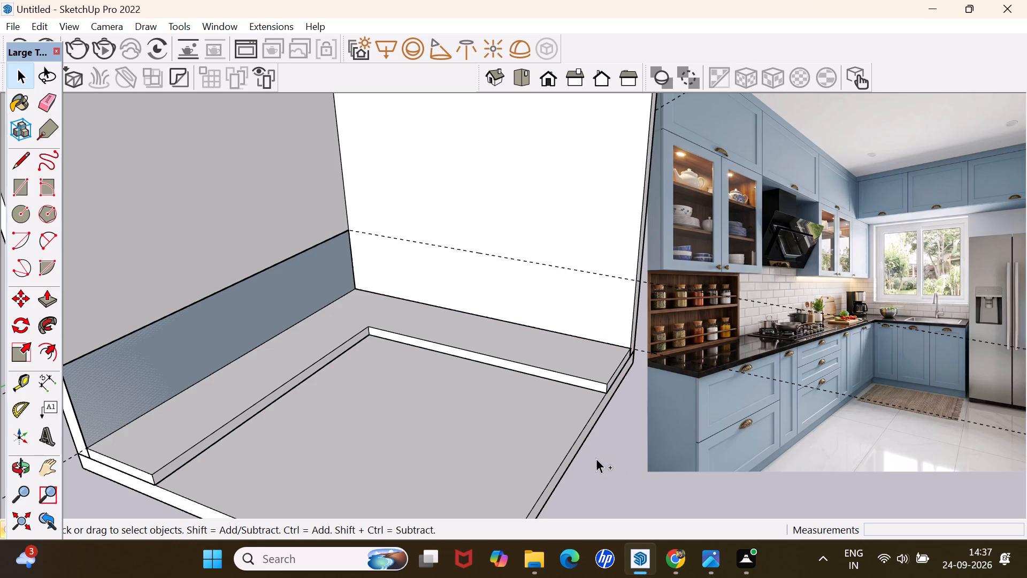
pyautogui.hotkey('ctrl', 'z')
# Select the whole L-shaped plinth with its connected faces and edges and make it a group.
pyautogui.tripleClick(479, 360)
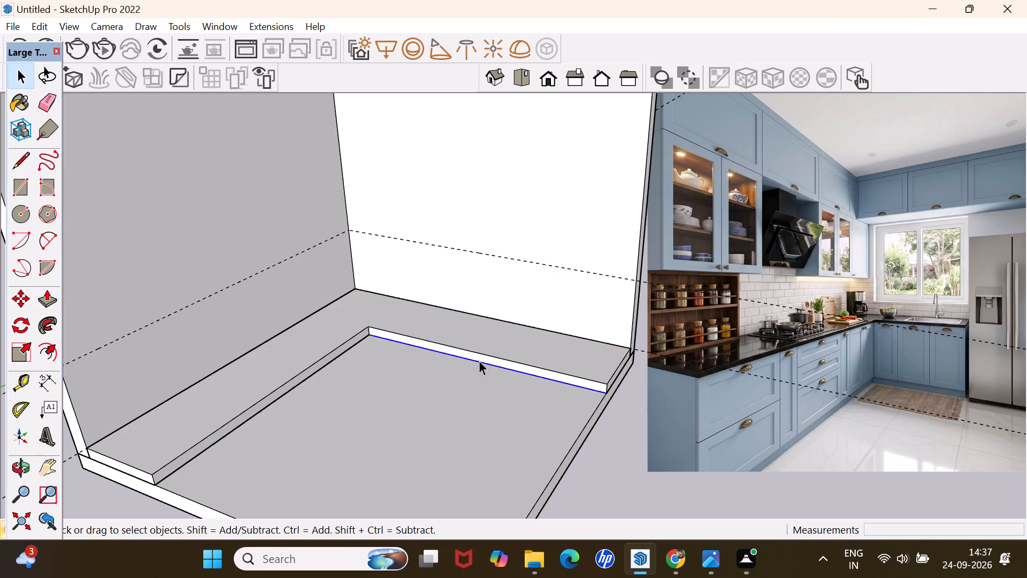
pyautogui.click(479, 360)
pyautogui.rightClick(479, 360)
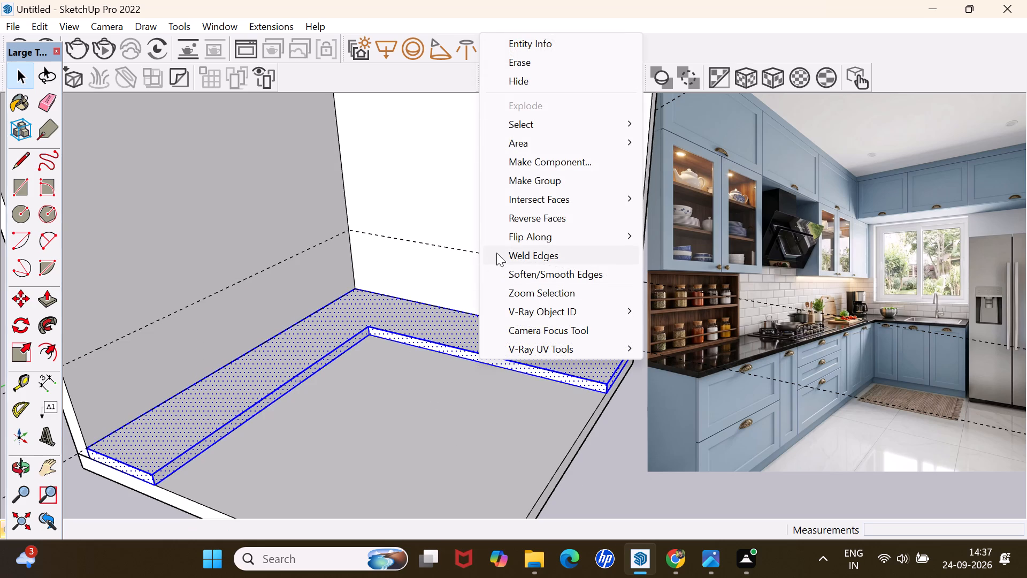
pyautogui.click(554, 179)
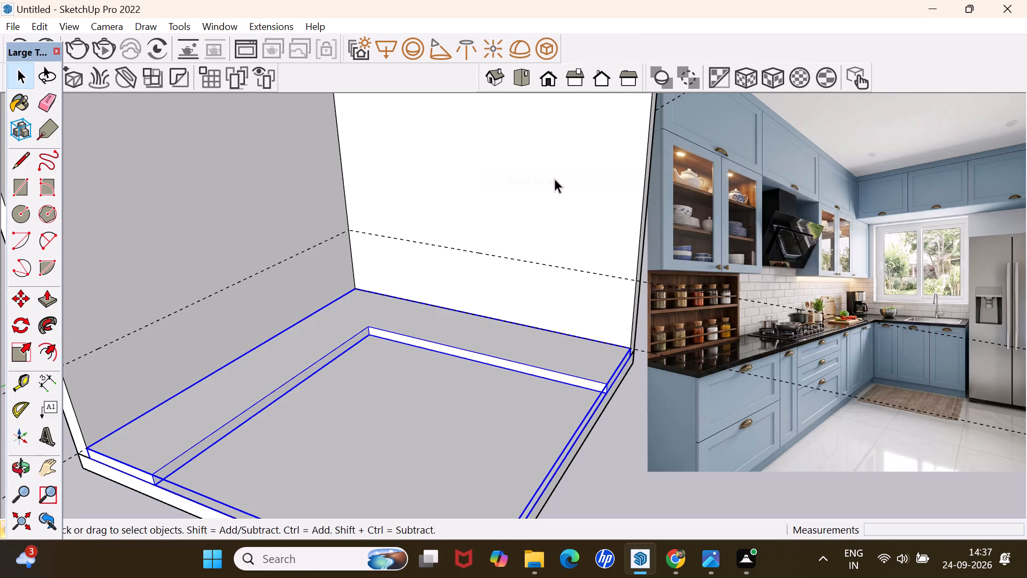
pyautogui.click(624, 431)
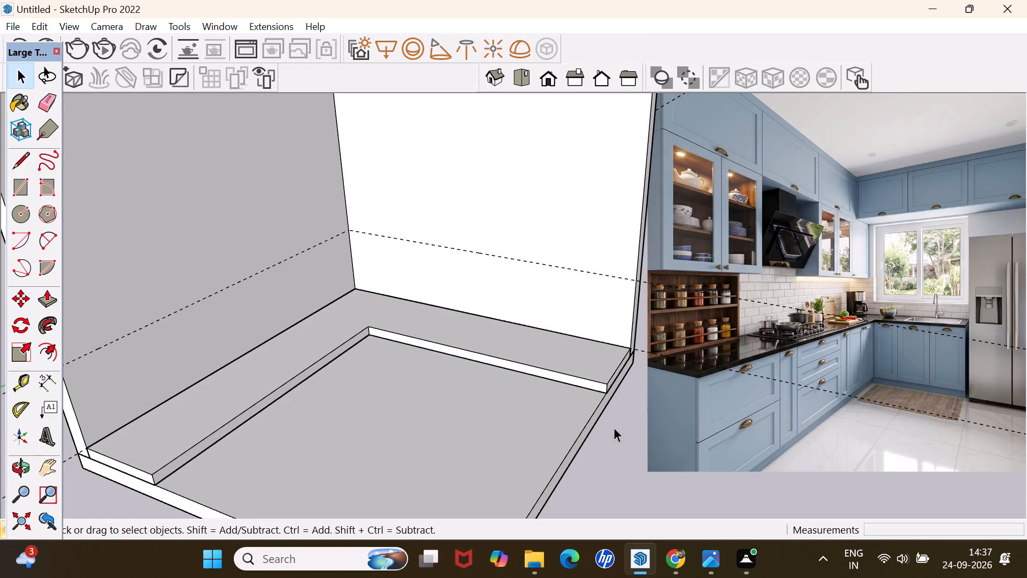
# Draw an 11'6" by 2'6" rectangle on the back wall and another on the left wall, from the guide lines to the plinth top.
pyautogui.press('r')
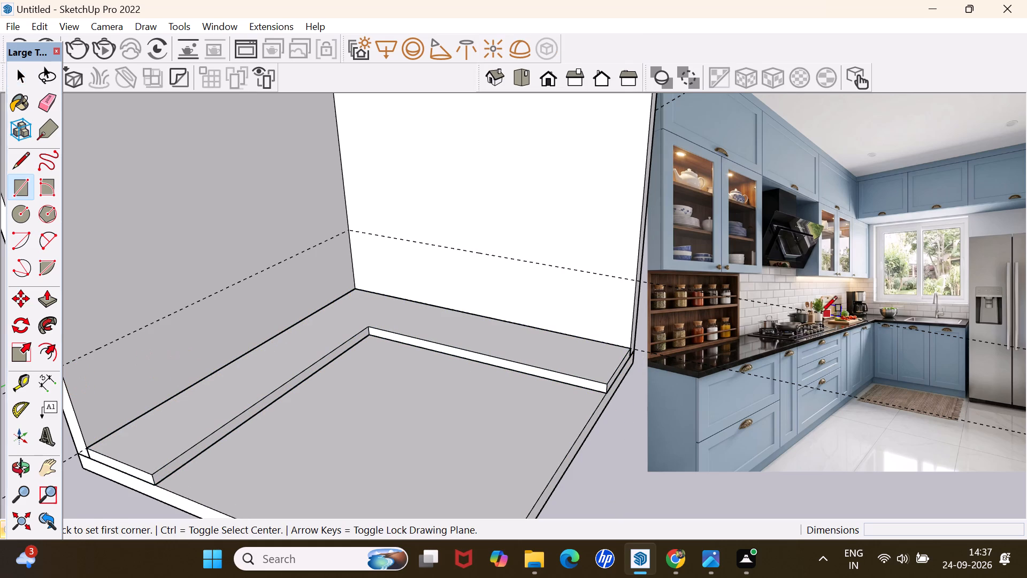
pyautogui.click(635, 282)
pyautogui.click(356, 290)
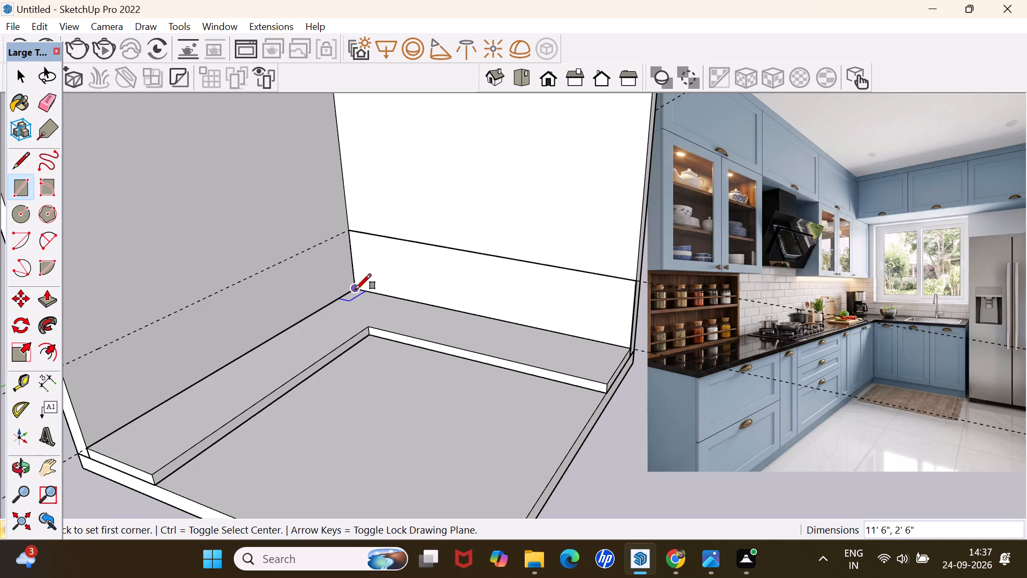
pyautogui.click(349, 233)
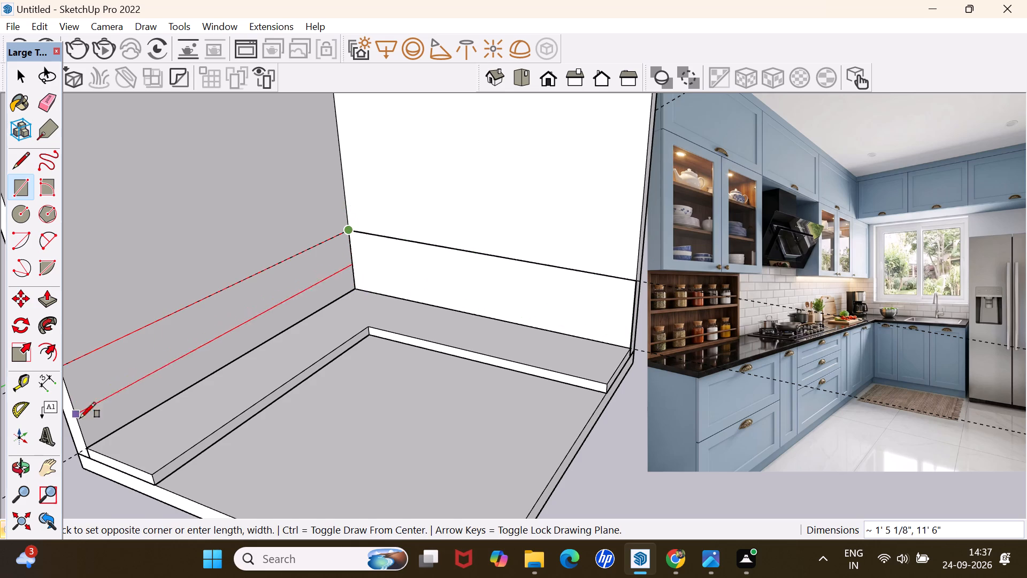
pyautogui.click(87, 447)
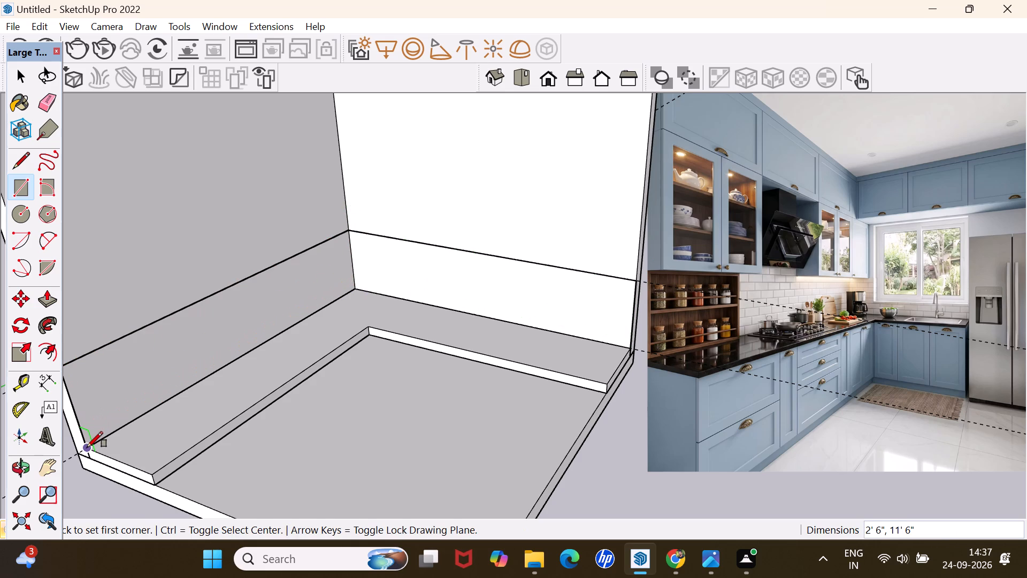
# Extrude the left wall's and the back wall's rectangles outward by 2'6" each with Push/Pull.
pyautogui.press('p')
pyautogui.click(151, 371)
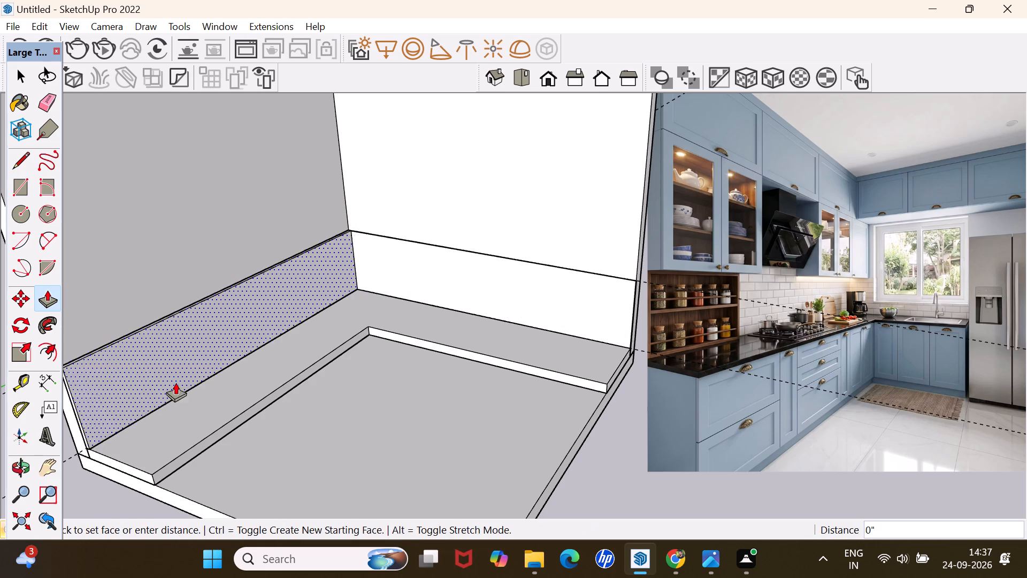
pyautogui.write("2'6")
pyautogui.press('Return')
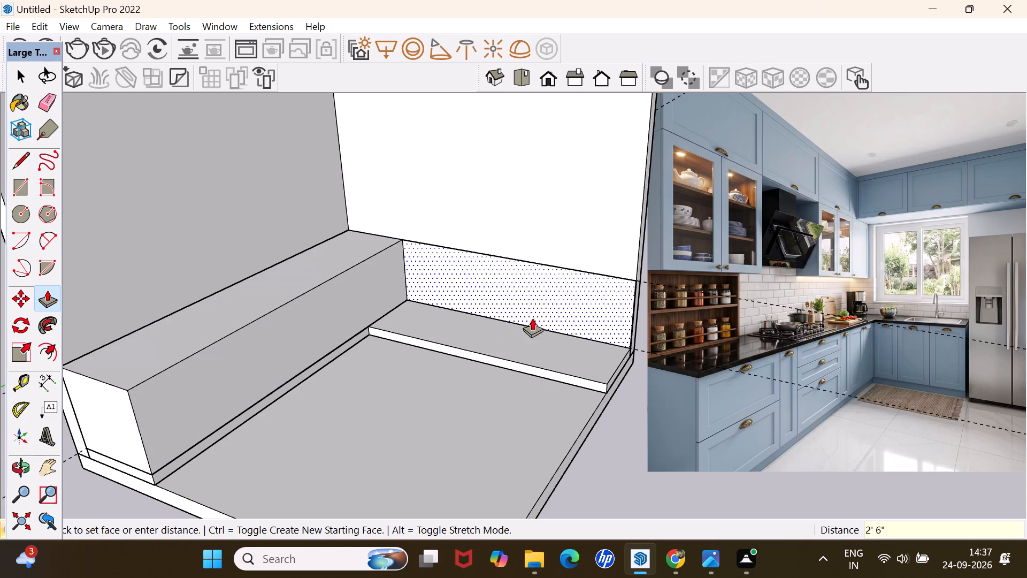
pyautogui.click(563, 299)
pyautogui.write("2'6")
pyautogui.press('Return')
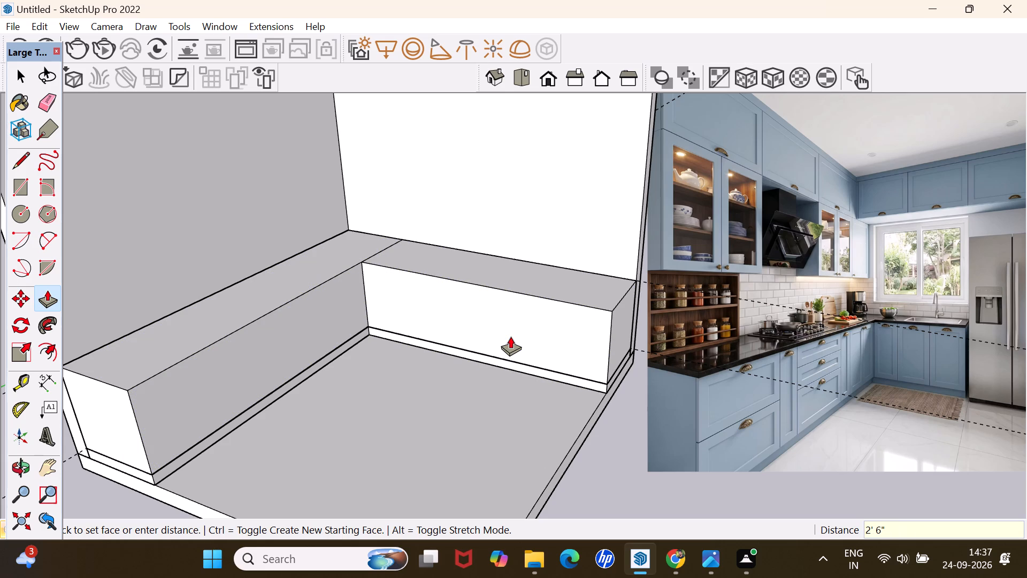
# Delete the seam line between the two cabinet blocks to merge their tops into one L-shaped face.
pyautogui.press('space')
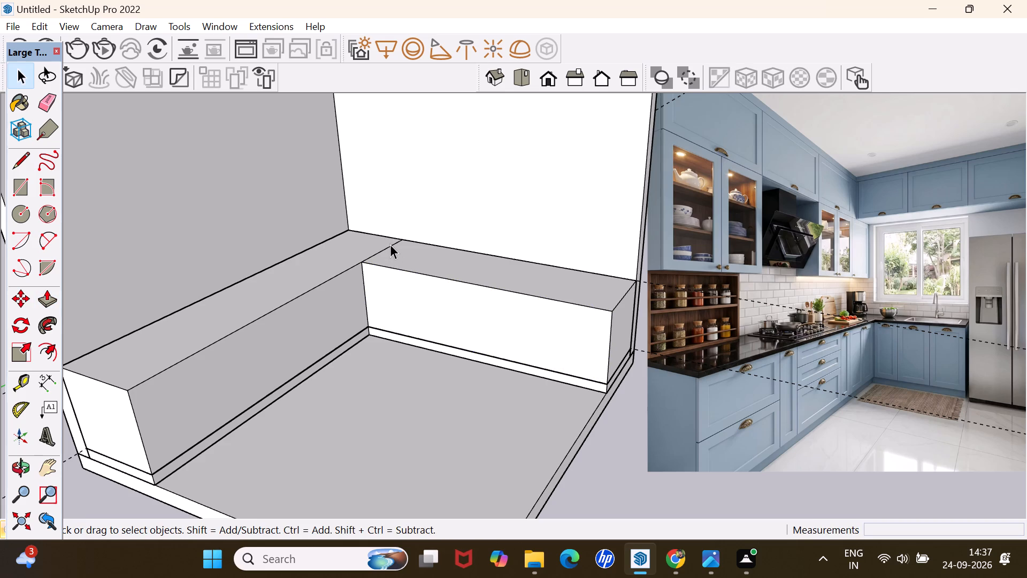
pyautogui.click(390, 246)
pyautogui.press('Delete')
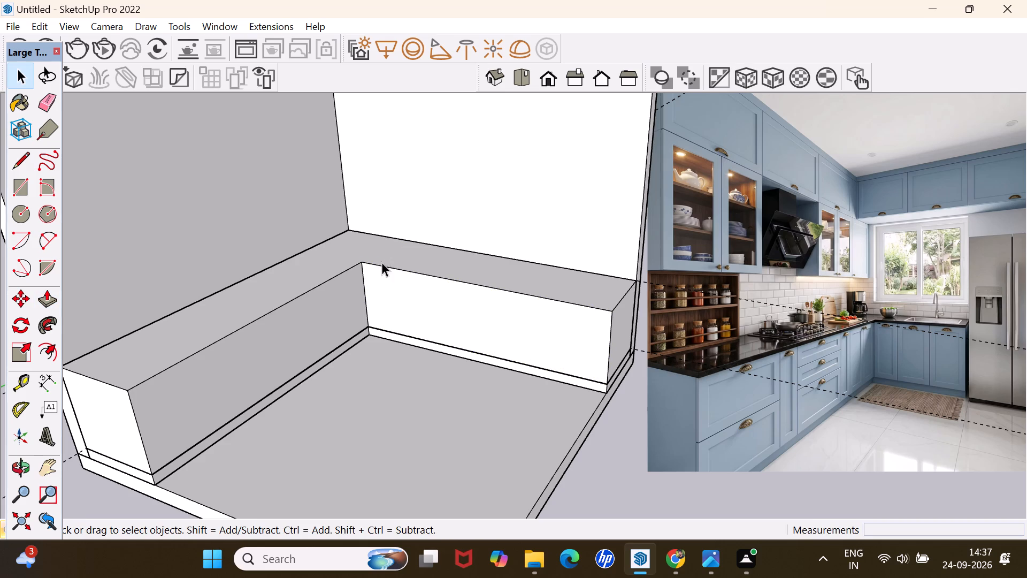
# Select the entire L-shaped base cabinet block and make it a group.
pyautogui.tripleClick(397, 283)
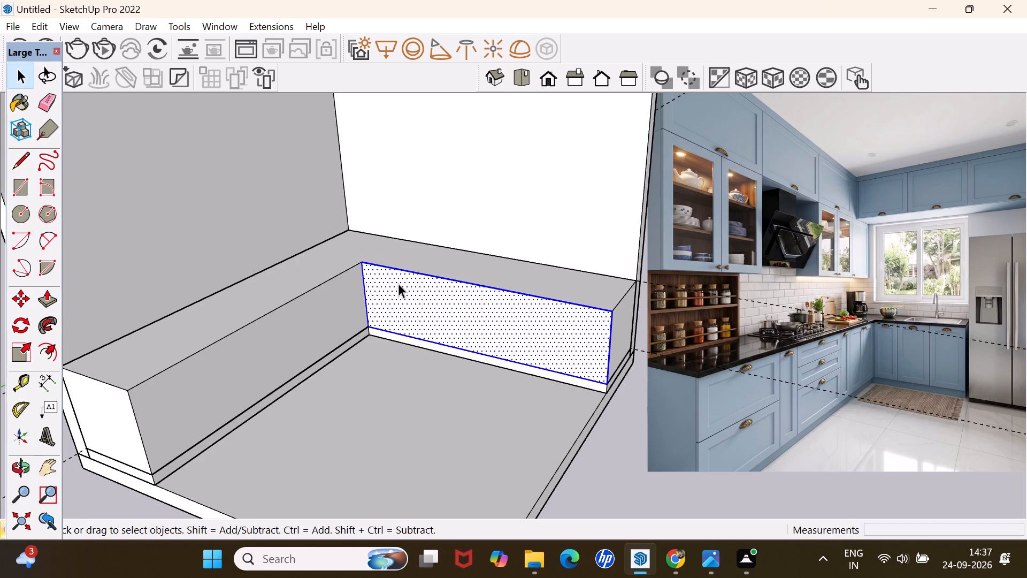
pyautogui.rightClick(398, 283)
pyautogui.click(450, 336)
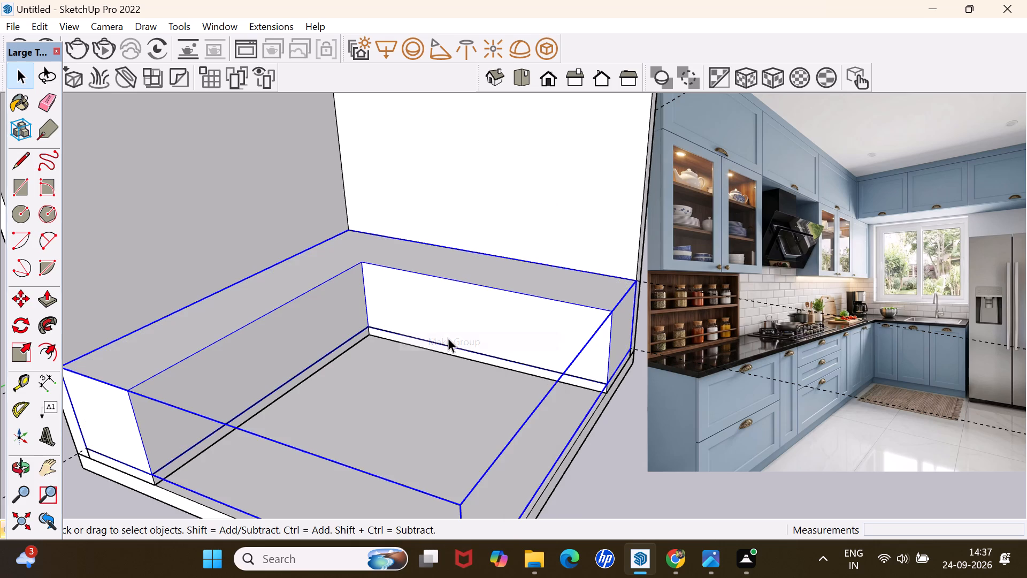
pyautogui.click(634, 458)
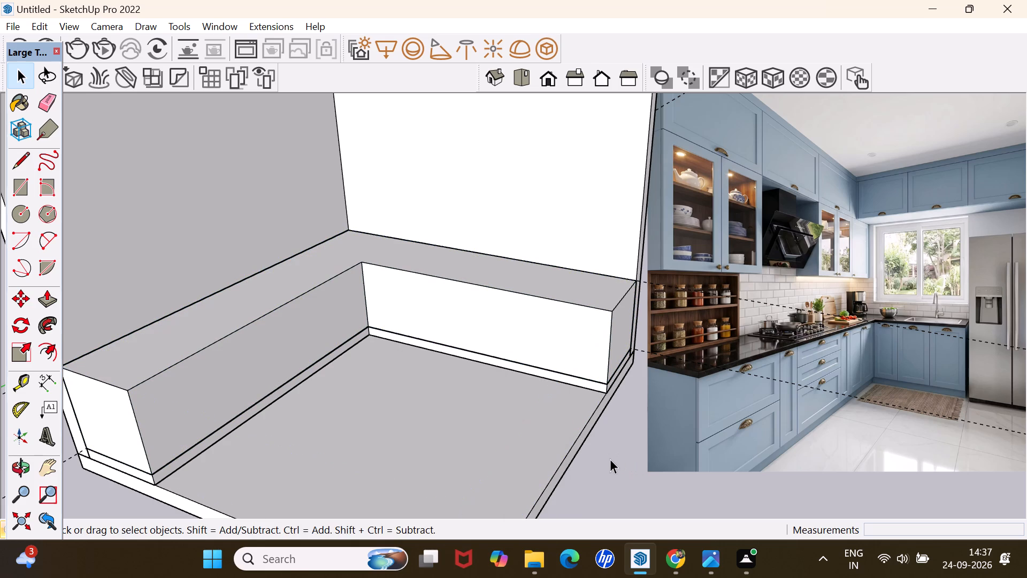
# Draw an 11'6" by 2'6" rectangle over the top of each cabinet run, overlapping at the corner.
pyautogui.press('r')
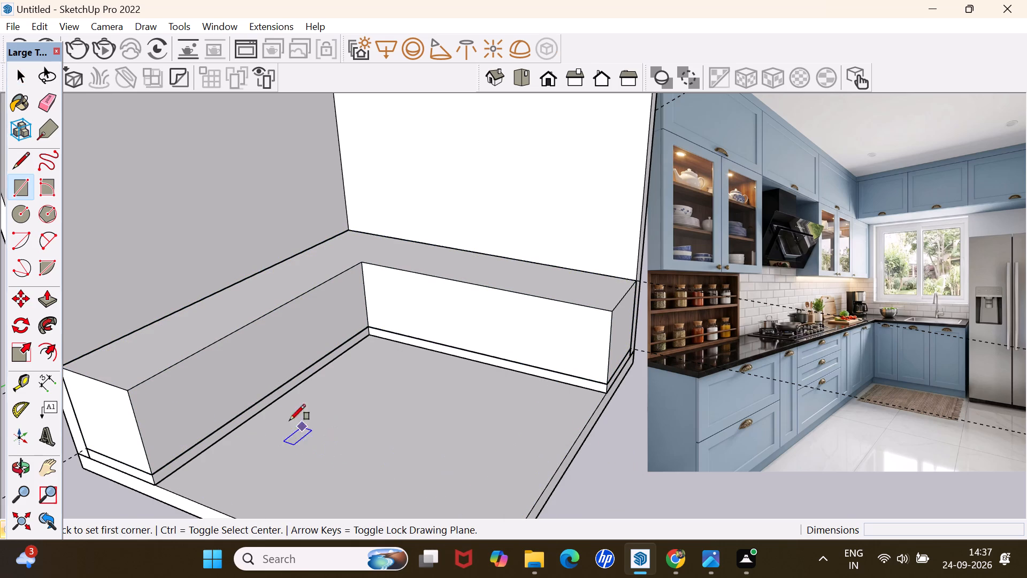
pyautogui.click(630, 286)
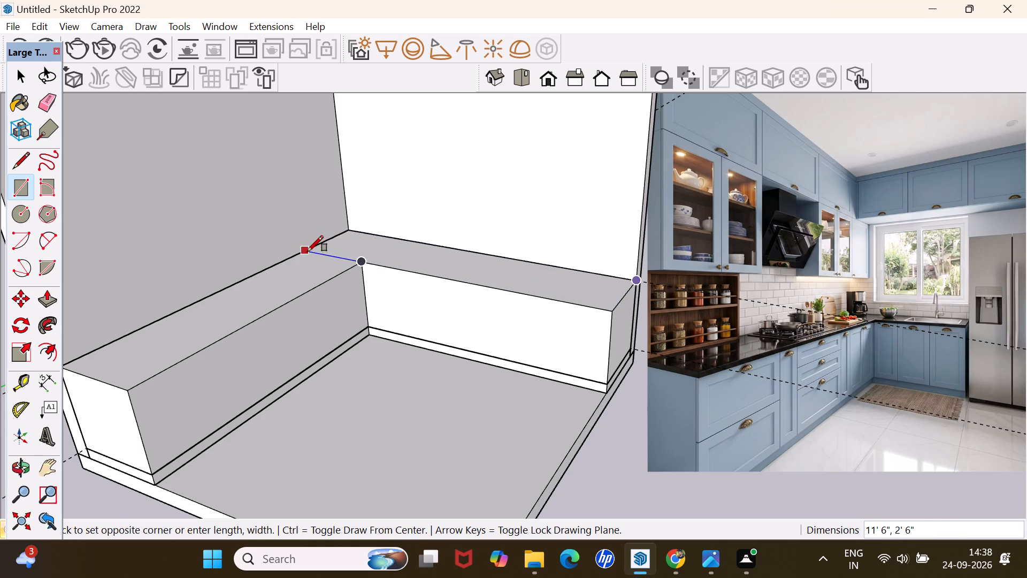
pyautogui.moveTo(307, 252); pyautogui.dragTo(300, 252)
pyautogui.click(351, 226)
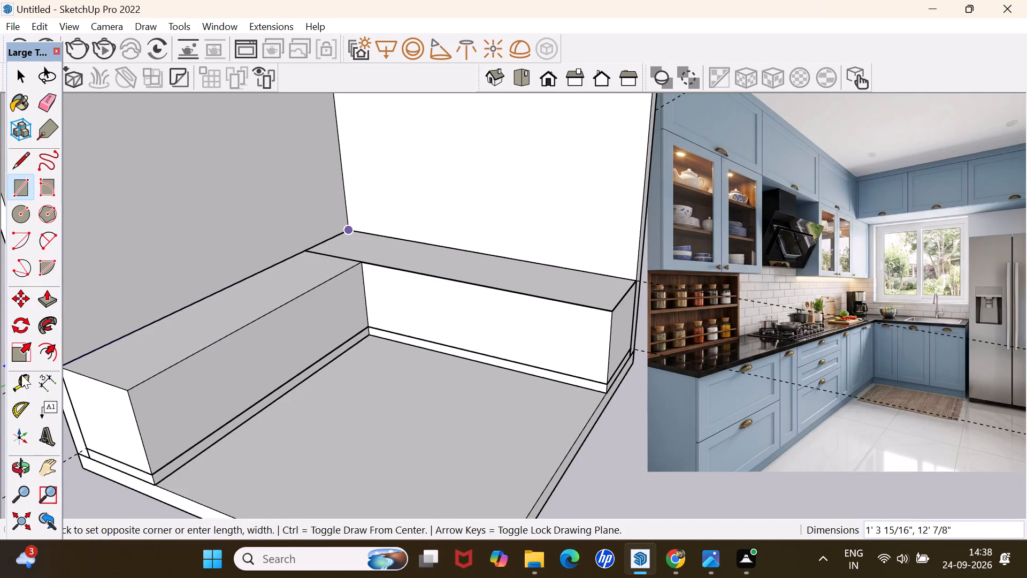
pyautogui.click(129, 391)
pyautogui.press('space')
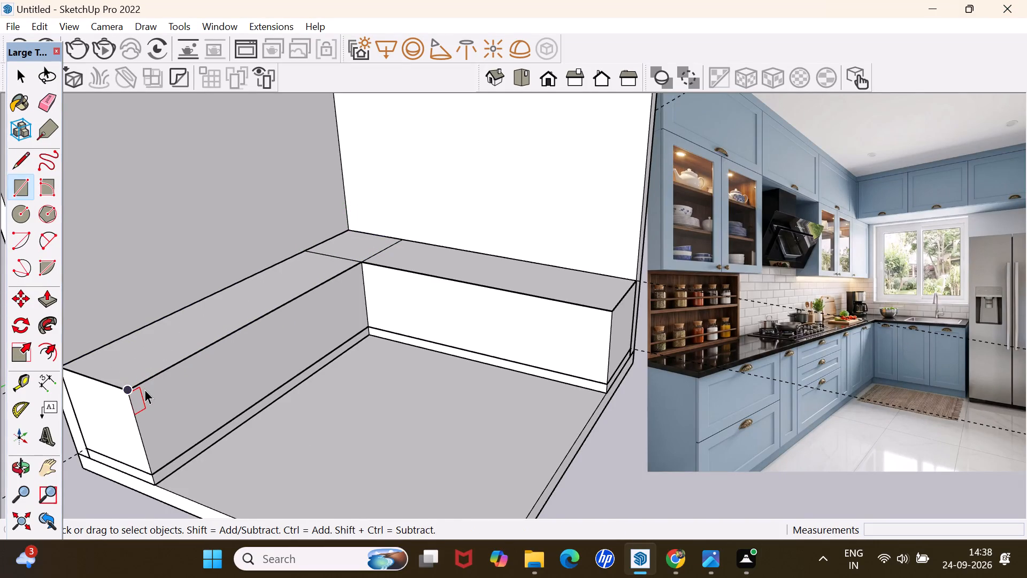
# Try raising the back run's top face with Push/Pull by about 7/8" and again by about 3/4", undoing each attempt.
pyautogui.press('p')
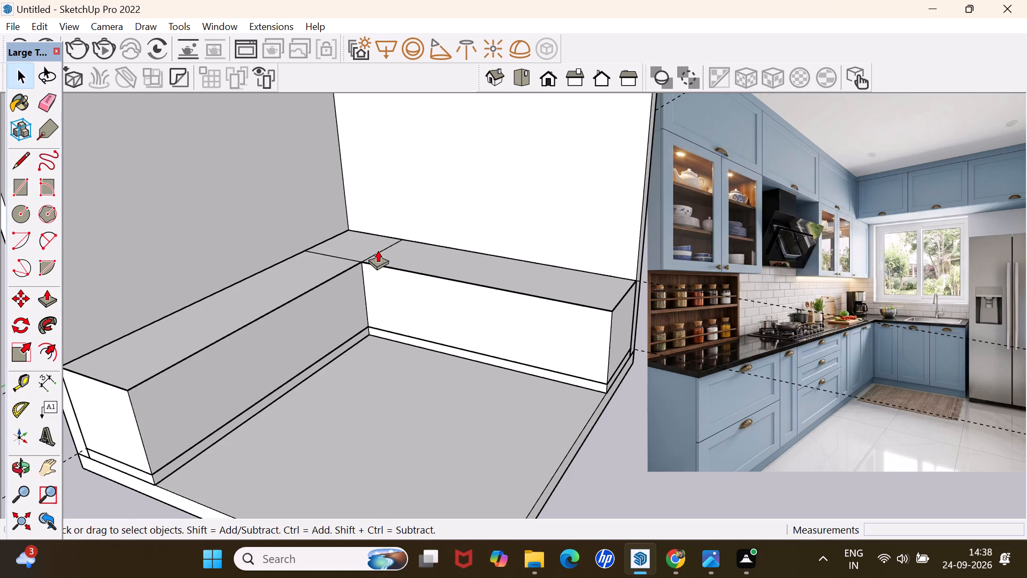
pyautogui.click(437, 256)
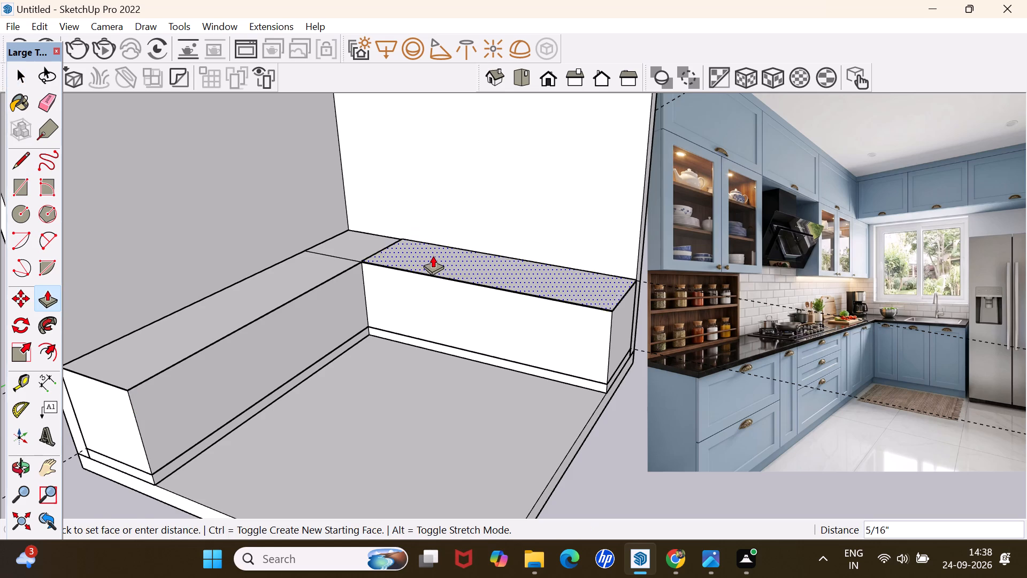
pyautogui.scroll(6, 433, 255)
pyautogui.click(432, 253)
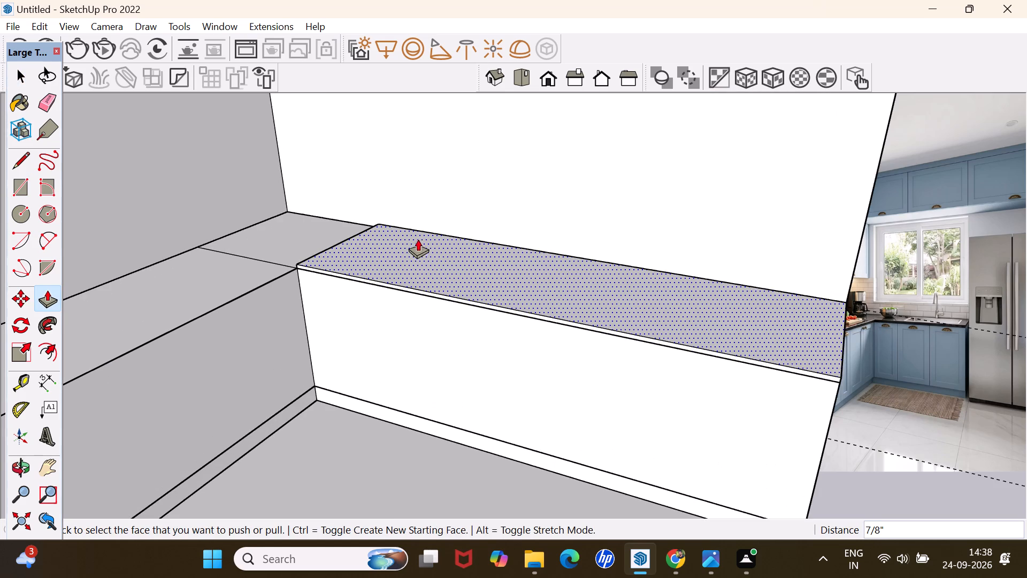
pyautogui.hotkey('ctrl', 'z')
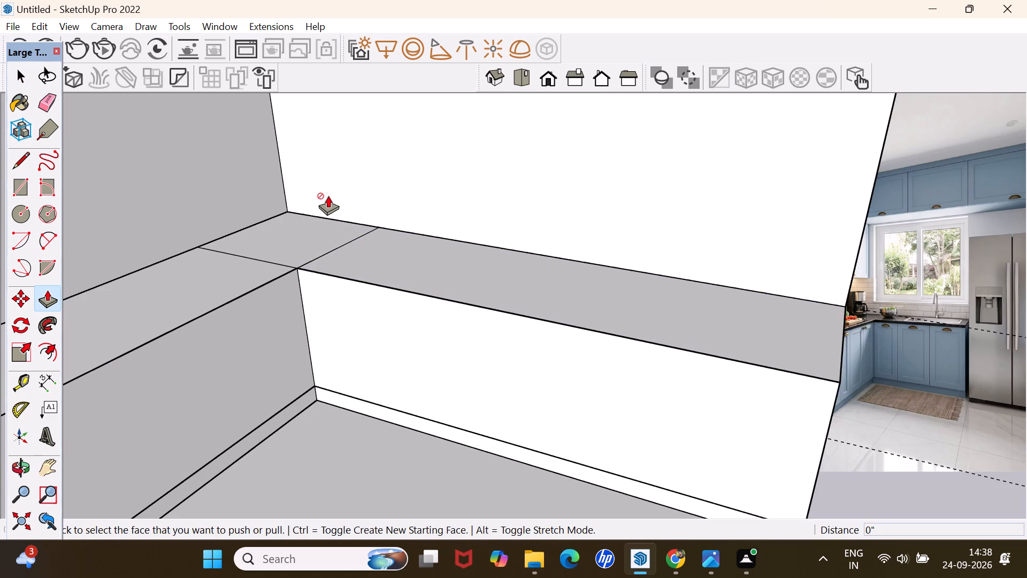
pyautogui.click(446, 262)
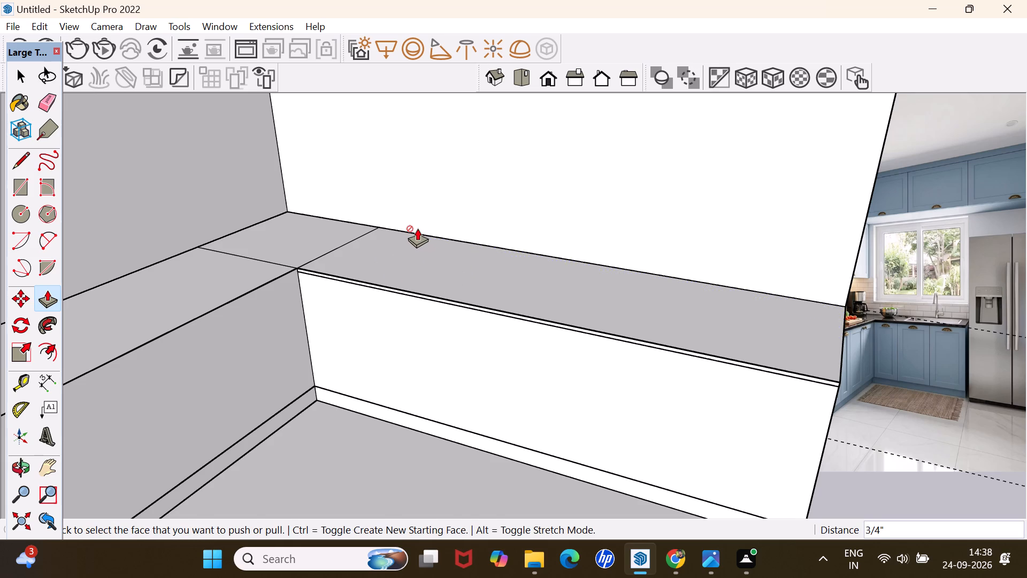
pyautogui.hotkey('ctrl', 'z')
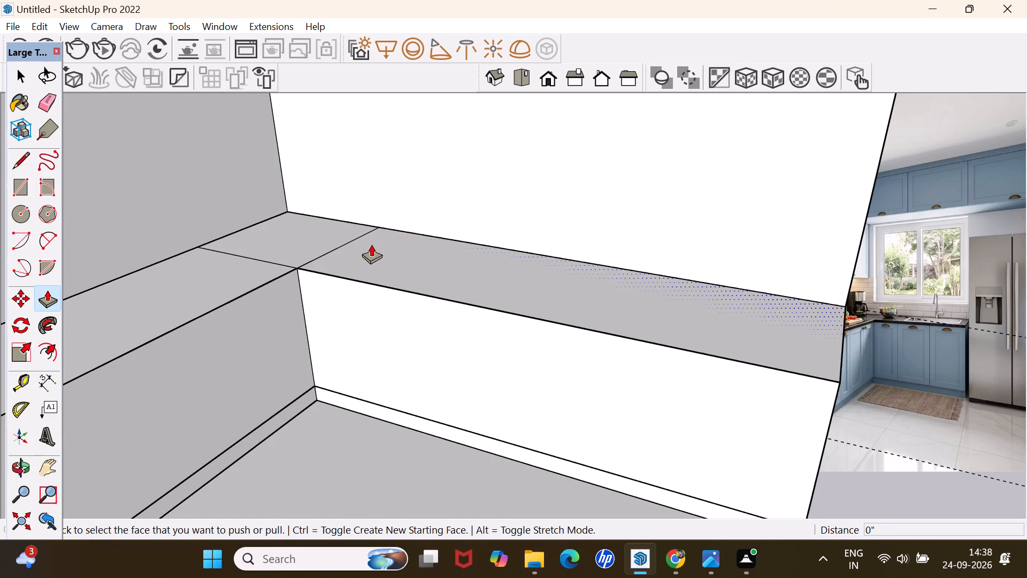
# Delete the two overlap lines at the corner to merge the countertop rectangles into one L-shaped face.
pyautogui.press('space')
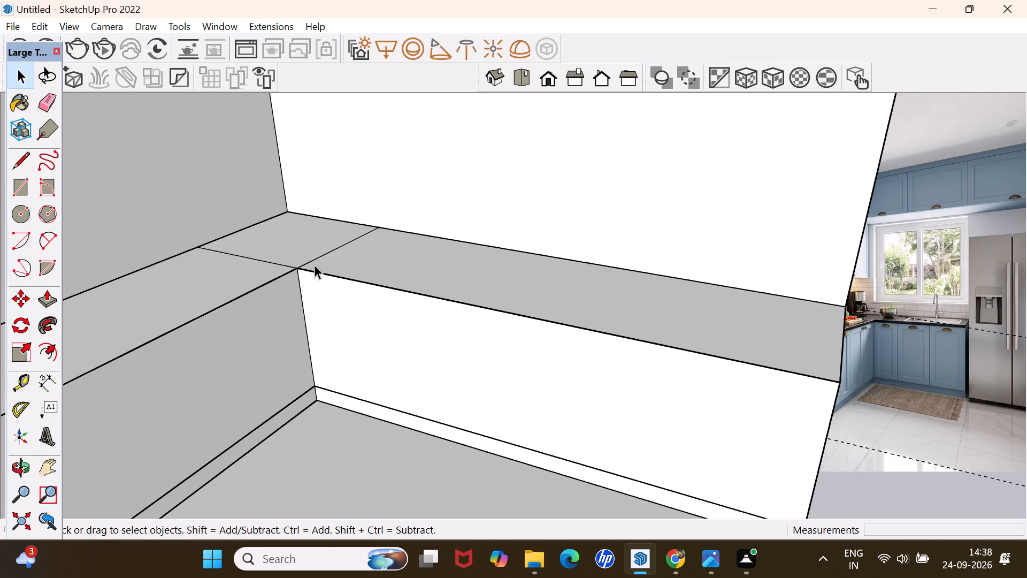
pyautogui.click(313, 261)
pyautogui.press('Delete')
pyautogui.click(267, 260)
pyautogui.press('Delete')
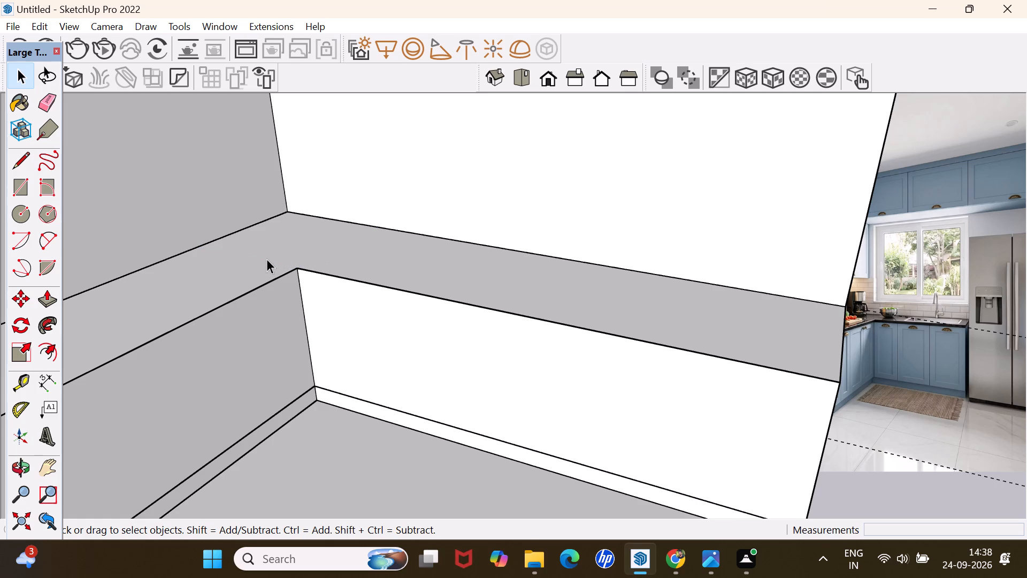
# Push/Pull the L-shaped countertop face up 1".
pyautogui.press('p')
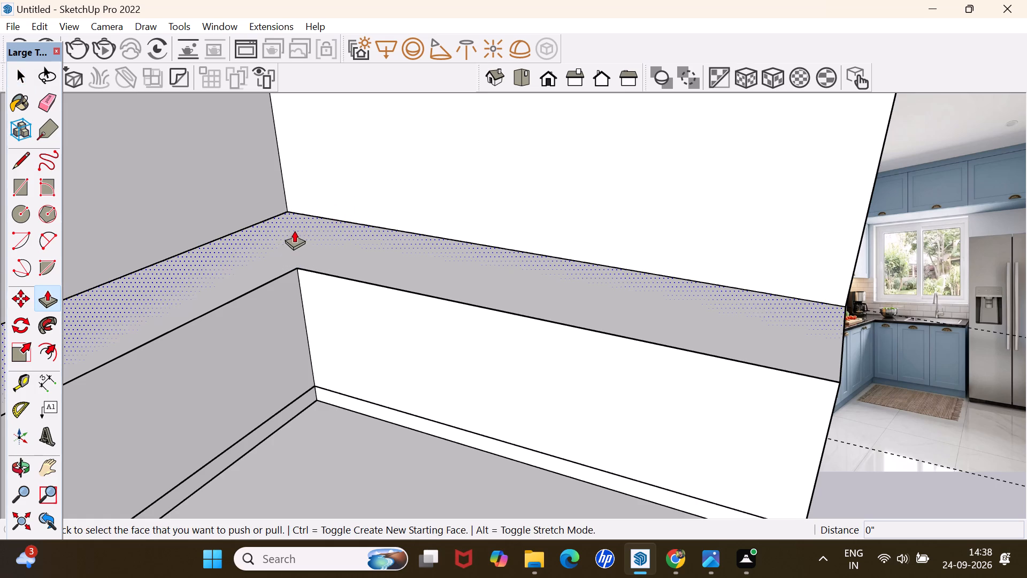
pyautogui.click(289, 238)
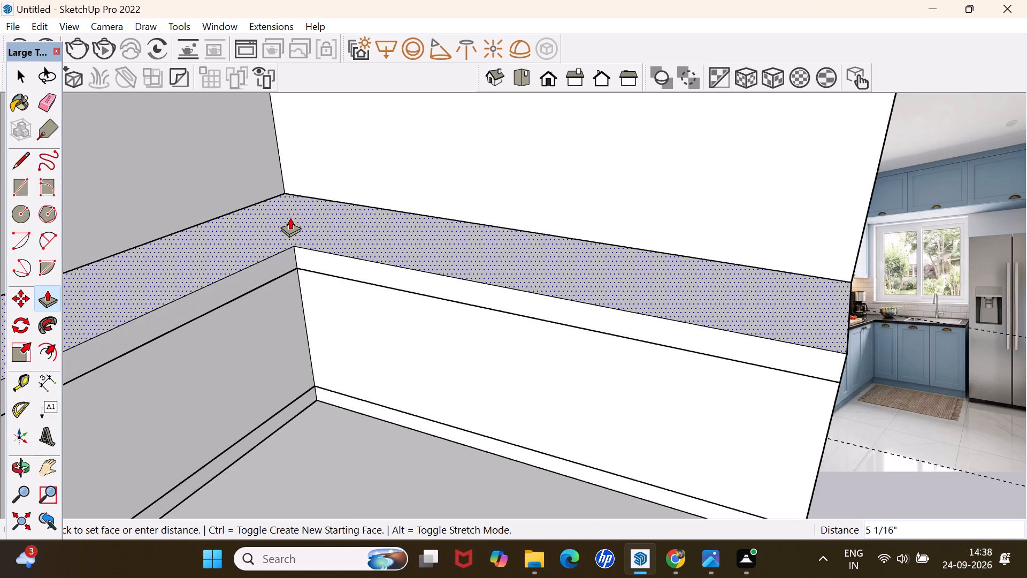
pyautogui.press('1')
pyautogui.press('Return')
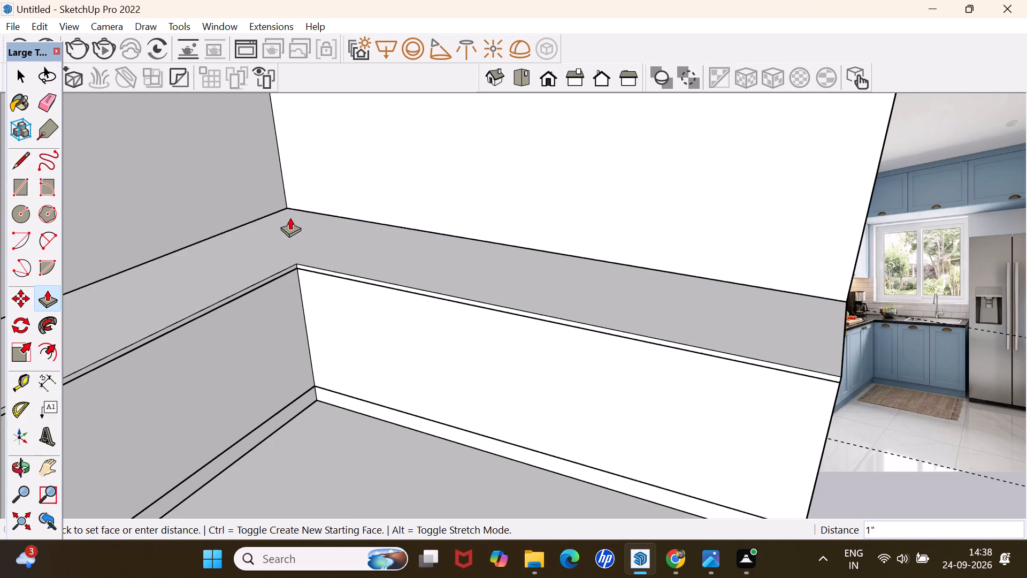
pyautogui.press('space')
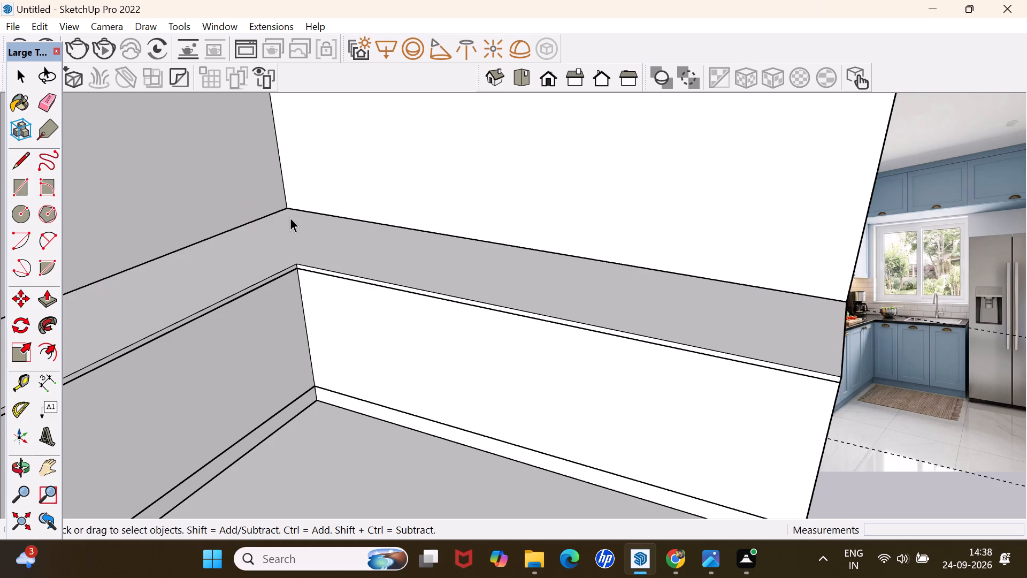
# Select the entire 1" countertop slab and make it a group.
pyautogui.tripleClick(326, 244)
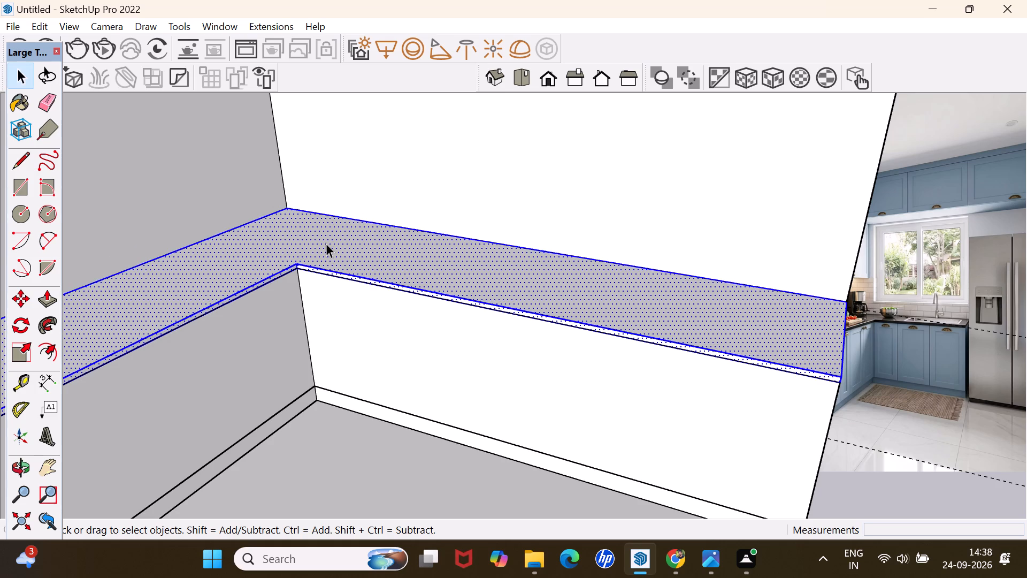
pyautogui.tripleClick(326, 243)
pyautogui.click(326, 242)
pyautogui.rightClick(326, 244)
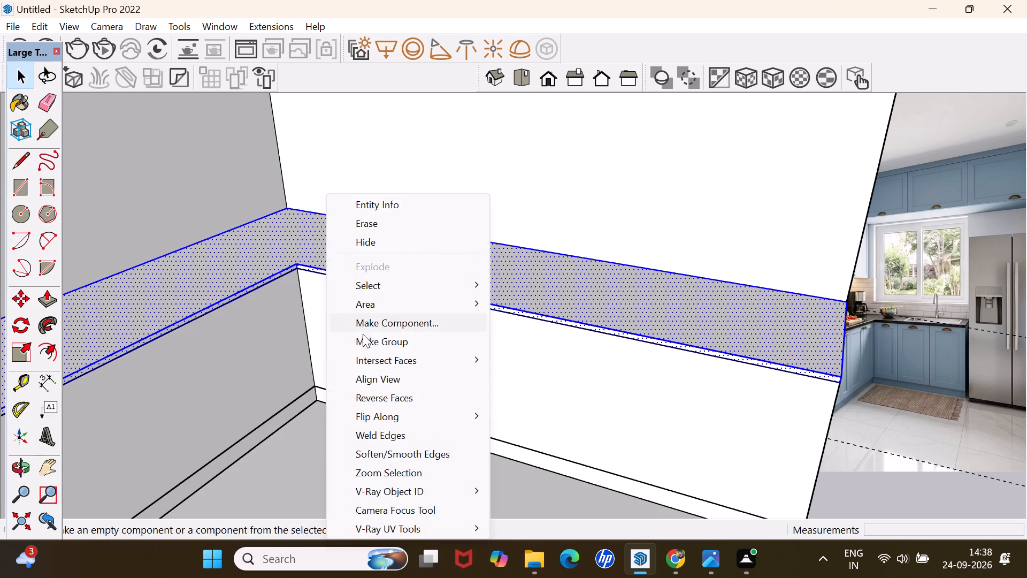
pyautogui.click(374, 343)
pyautogui.click(907, 336)
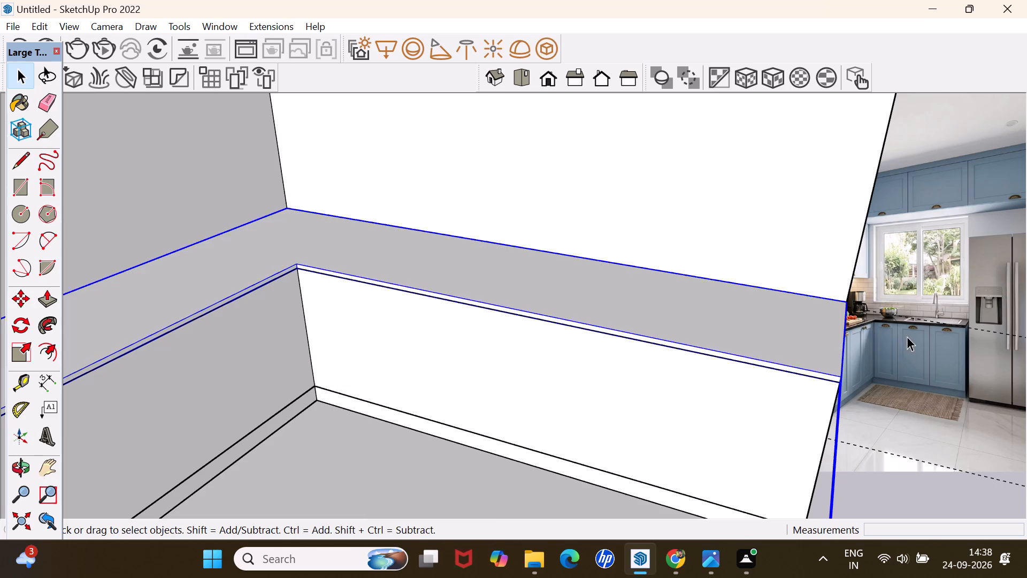
# Examine the whole kitchen model side by side with the reference photo.
pyautogui.moveTo(788, 349); pyautogui.dragTo(793, 269, button='middle')
pyautogui.scroll(-9, 791, 269)
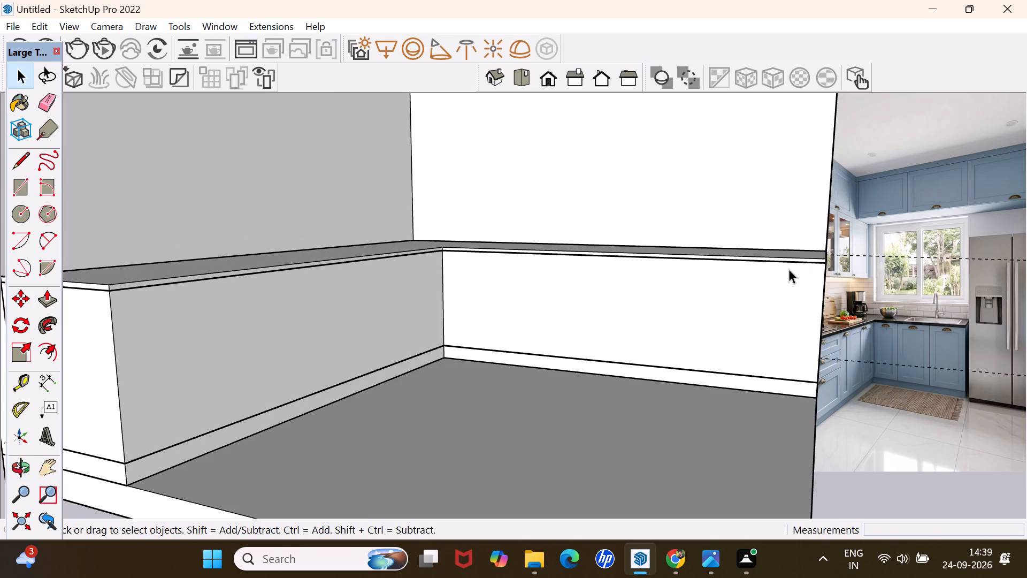
pyautogui.scroll(-6, 788, 269)
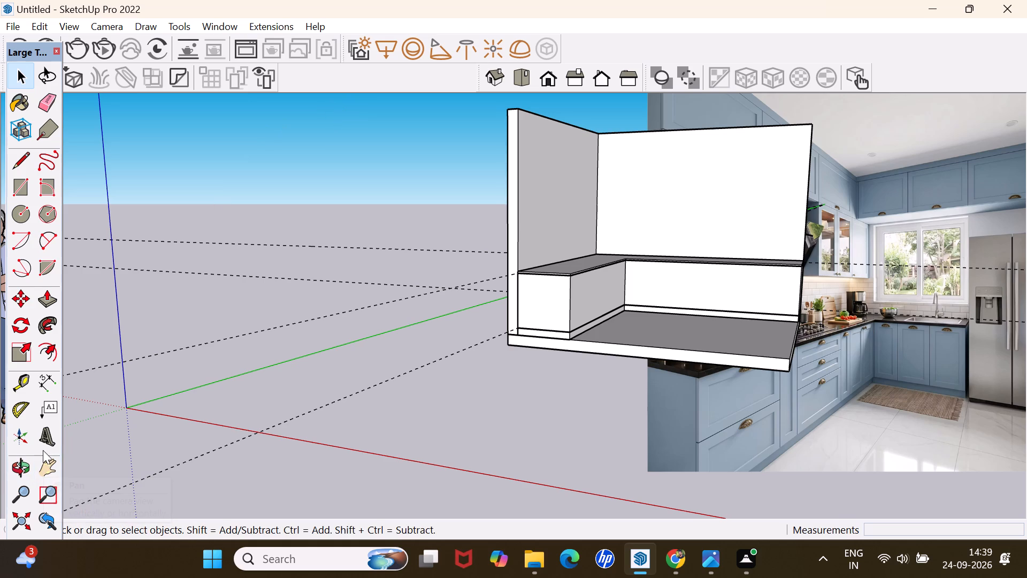
pyautogui.press('p')
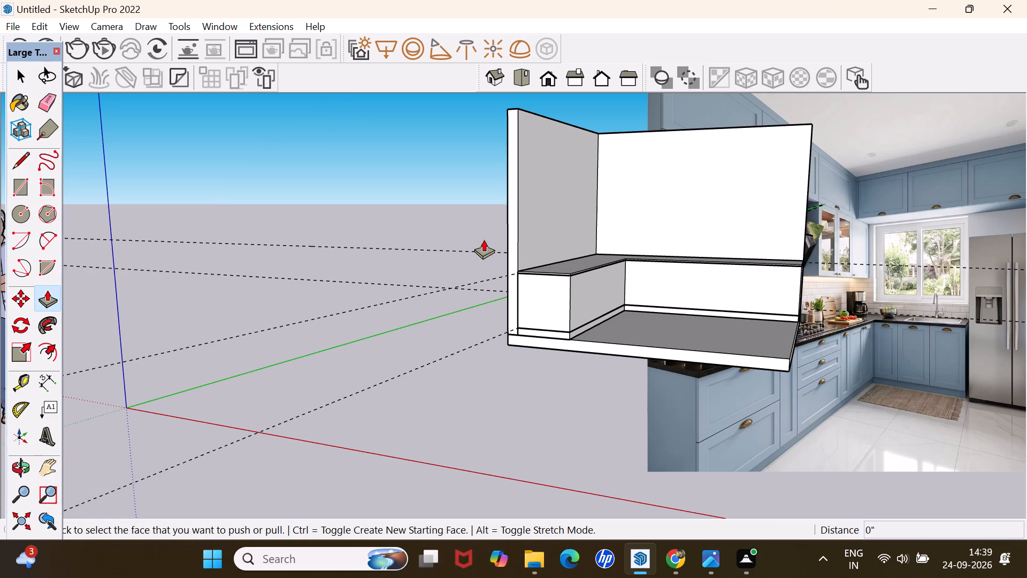
pyautogui.press('a')
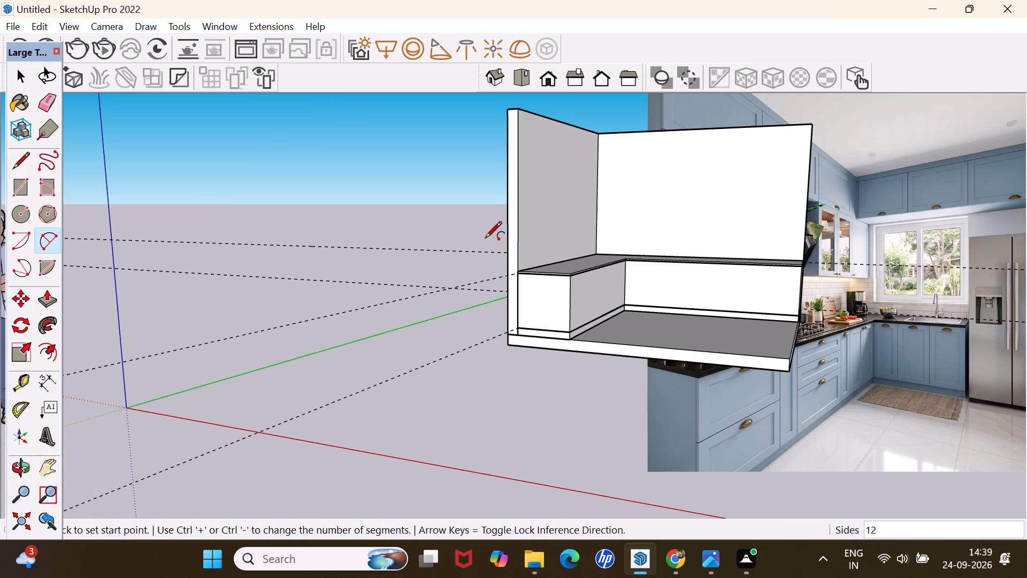
pyautogui.press('n')
pyautogui.press('space')
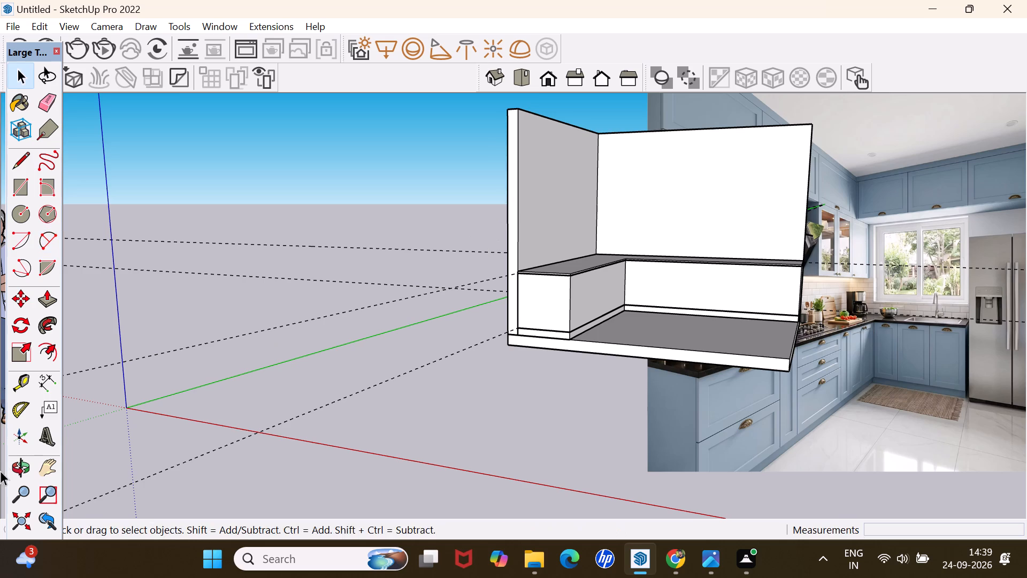
pyautogui.click(51, 464)
pyautogui.moveTo(344, 191); pyautogui.dragTo(317, 204)
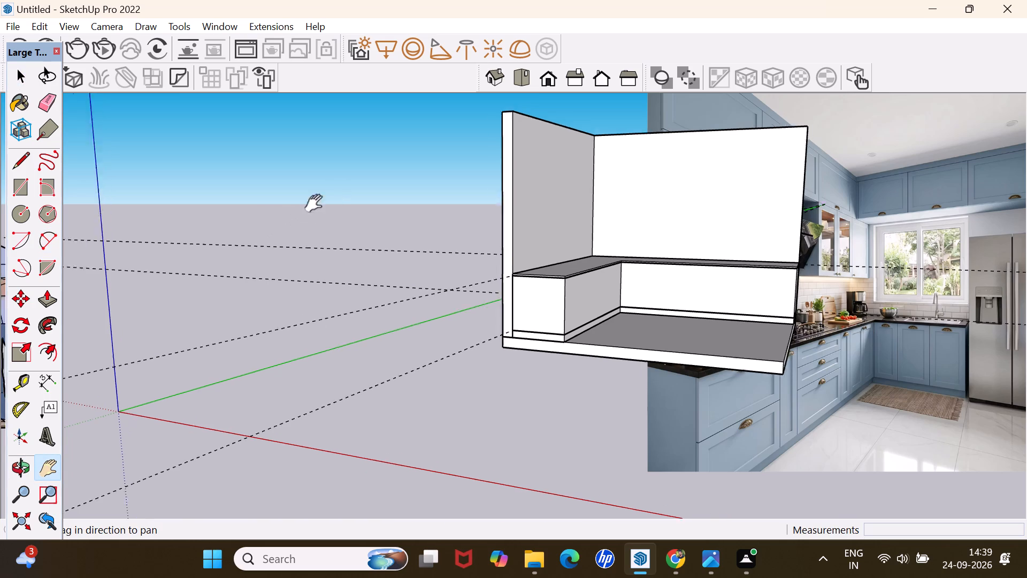
pyautogui.moveTo(317, 204); pyautogui.dragTo(5, 237)
pyautogui.moveTo(163, 293); pyautogui.dragTo(213, 283, button='middle')
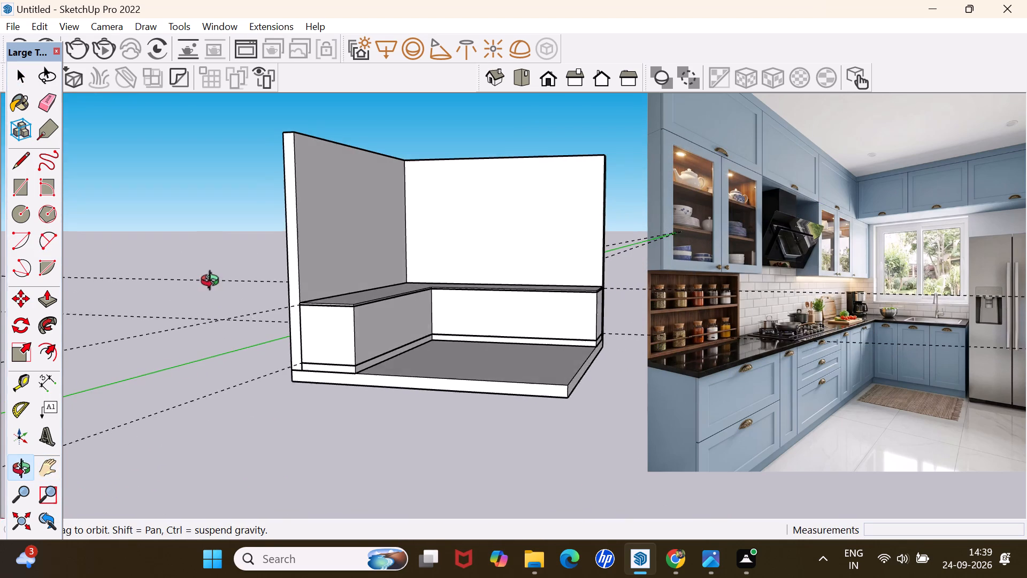
pyautogui.moveTo(213, 283); pyautogui.dragTo(225, 279, button='middle')
pyautogui.moveTo(267, 255); pyautogui.dragTo(201, 275)
pyautogui.scroll(3, 201, 273)
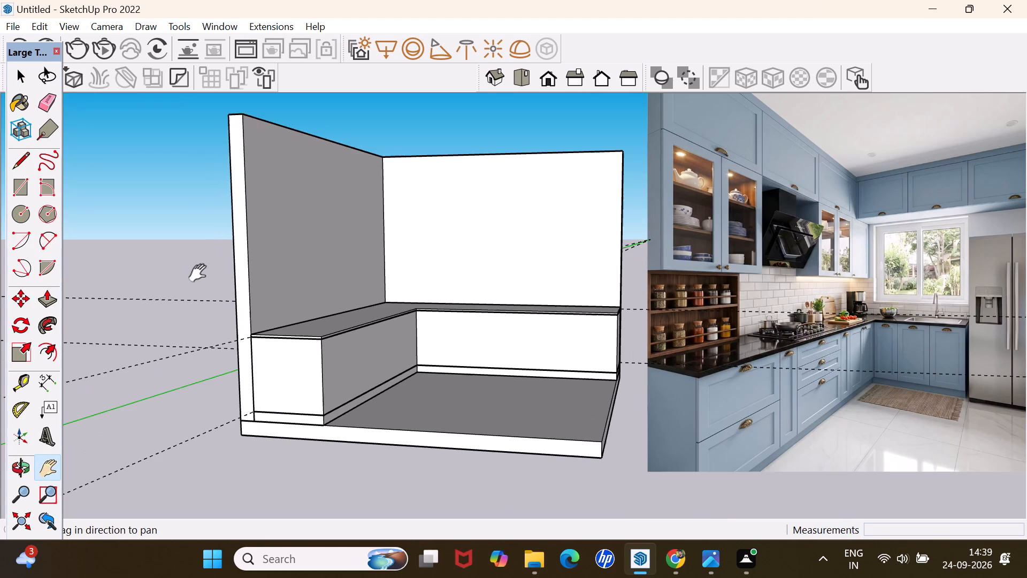
pyautogui.middleClick(175, 278)
pyautogui.press('space')
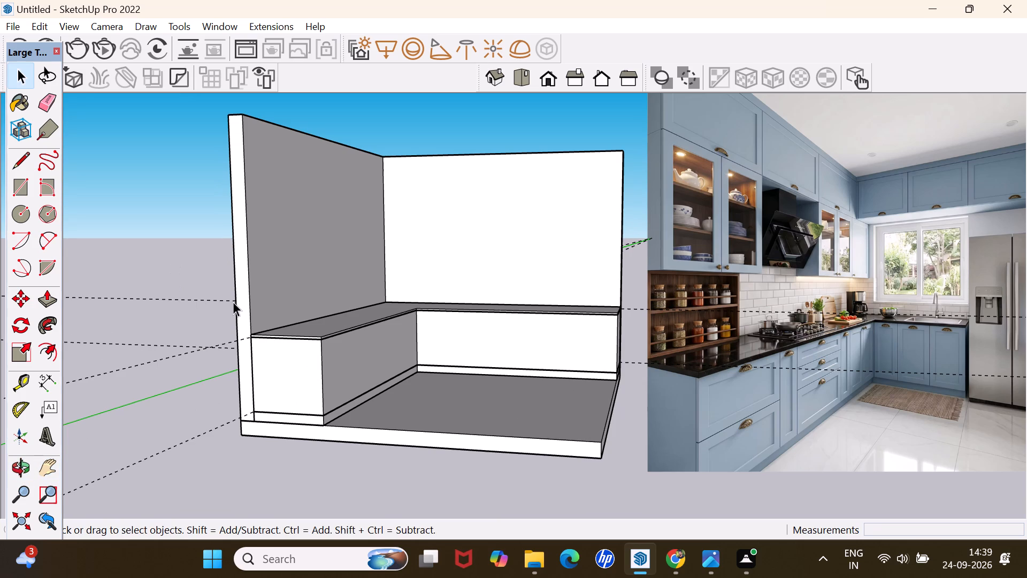
# Place a horizontal guide on the left wall 3' above the countertop.
pyautogui.press('t')
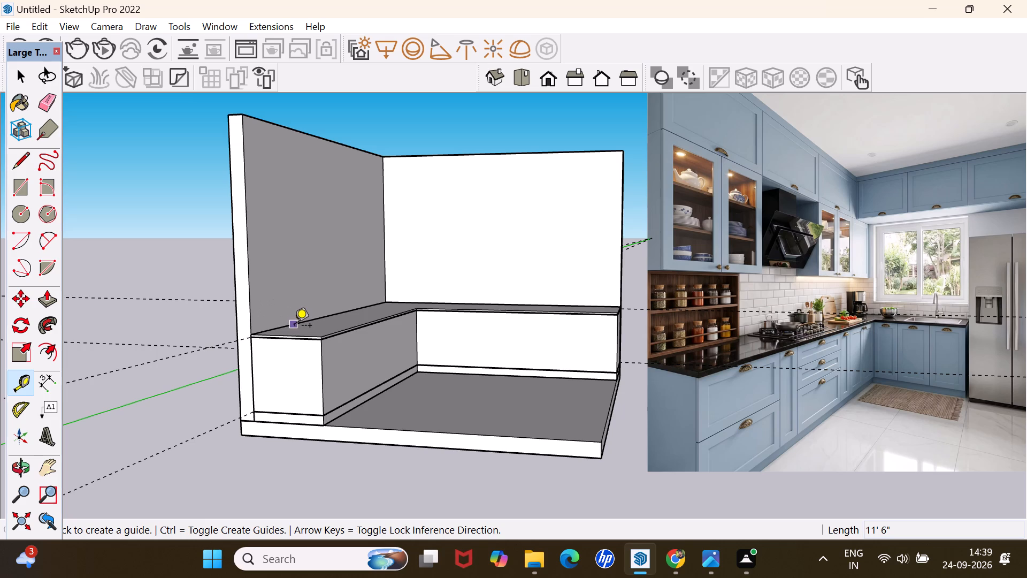
pyautogui.click(294, 326)
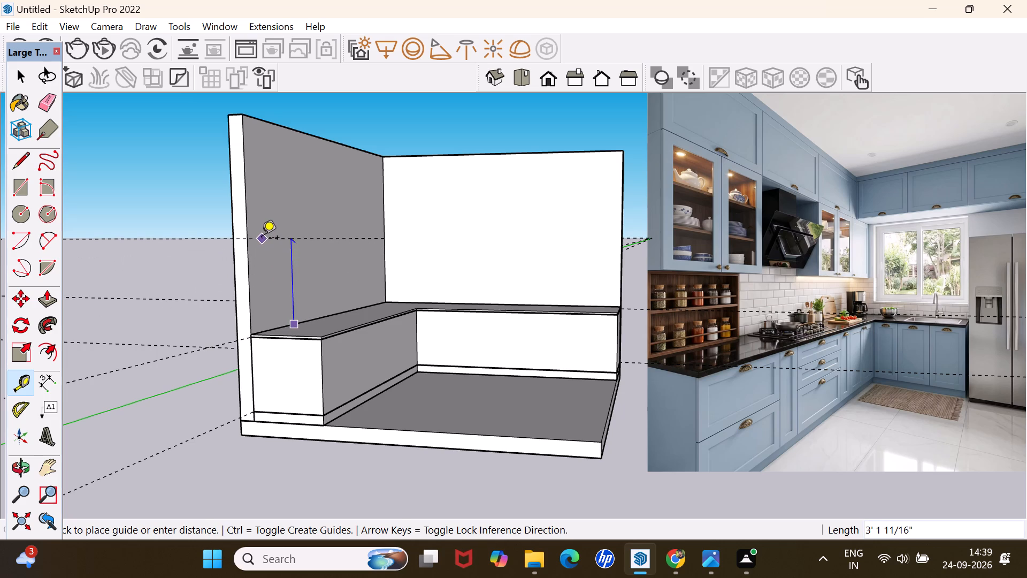
pyautogui.write("3'")
pyautogui.press('Return')
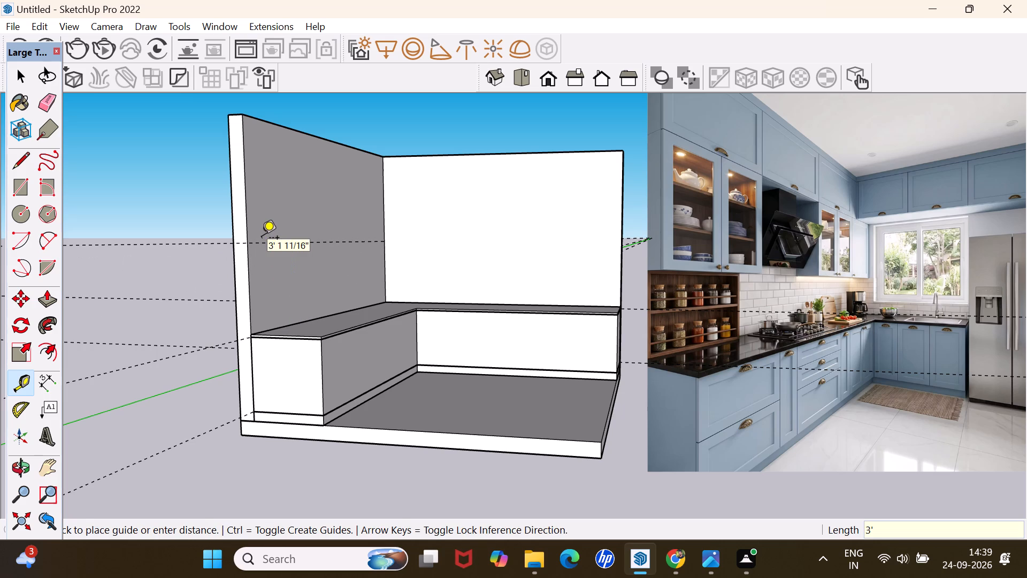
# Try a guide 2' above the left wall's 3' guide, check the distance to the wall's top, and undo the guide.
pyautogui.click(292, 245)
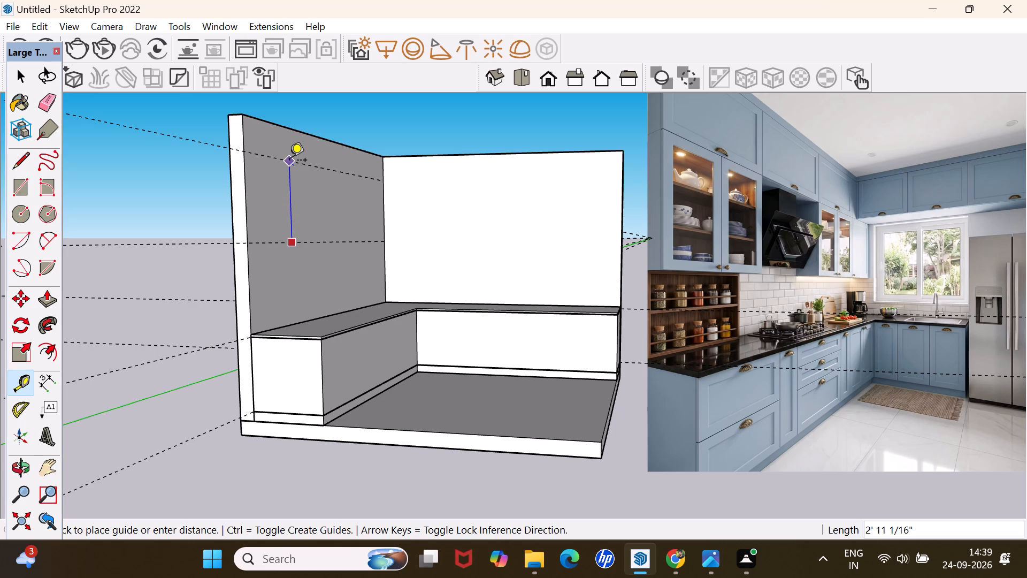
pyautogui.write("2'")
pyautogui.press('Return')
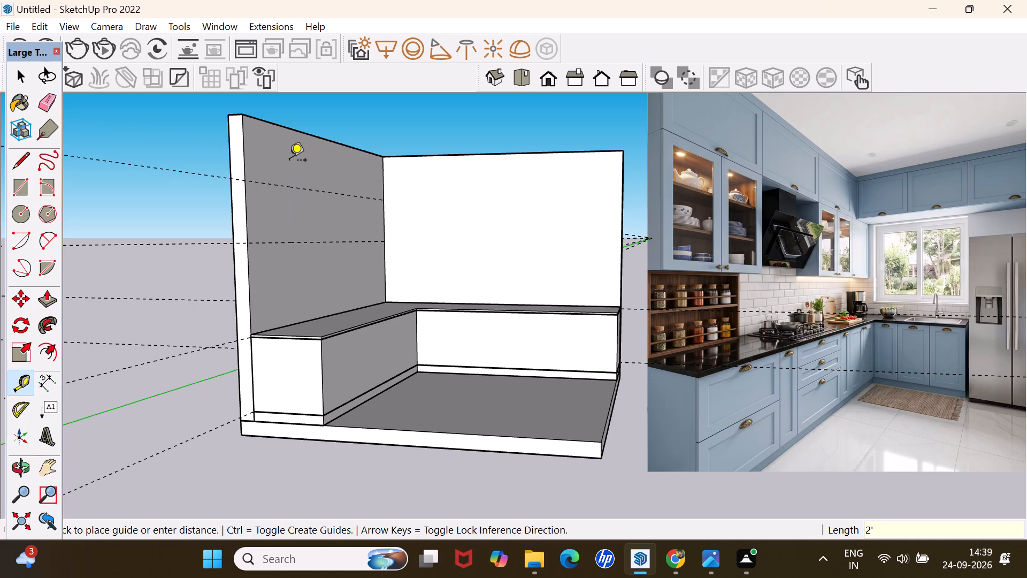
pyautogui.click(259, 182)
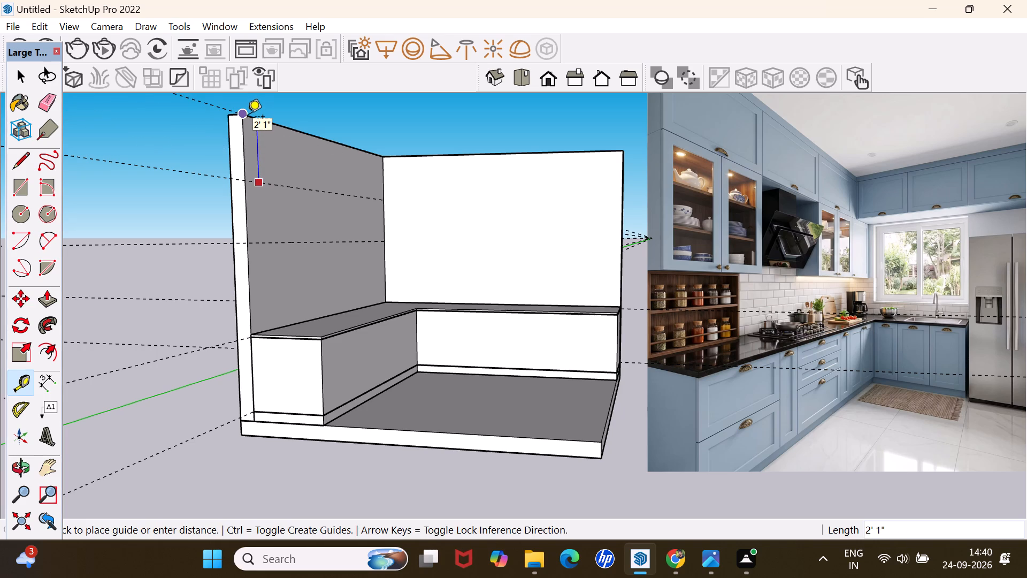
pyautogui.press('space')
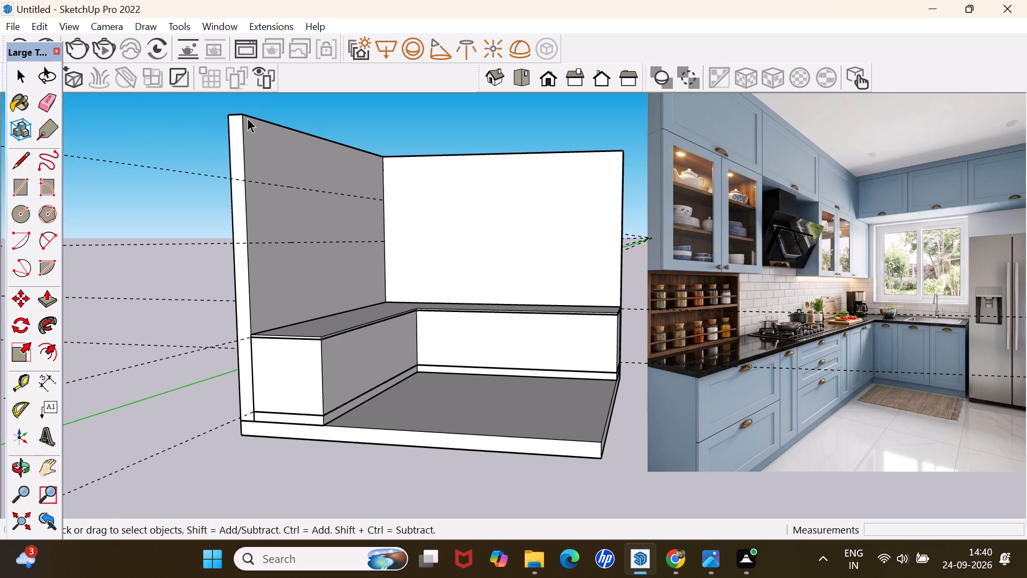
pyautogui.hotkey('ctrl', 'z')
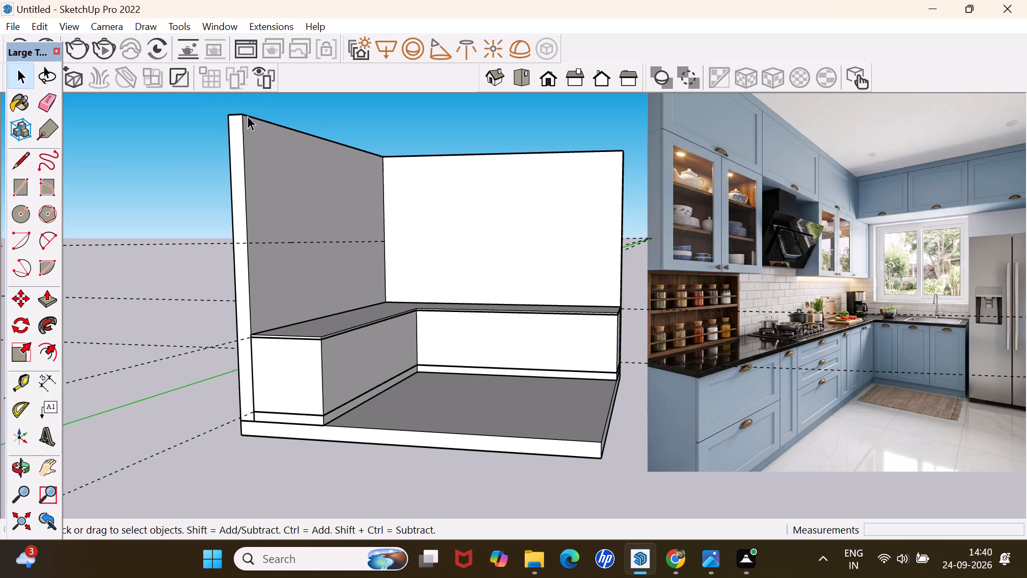
# Place guides on the left wall 2'6" above the 3' guide and another 1'7" higher along the wall's top edge.
pyautogui.press('t')
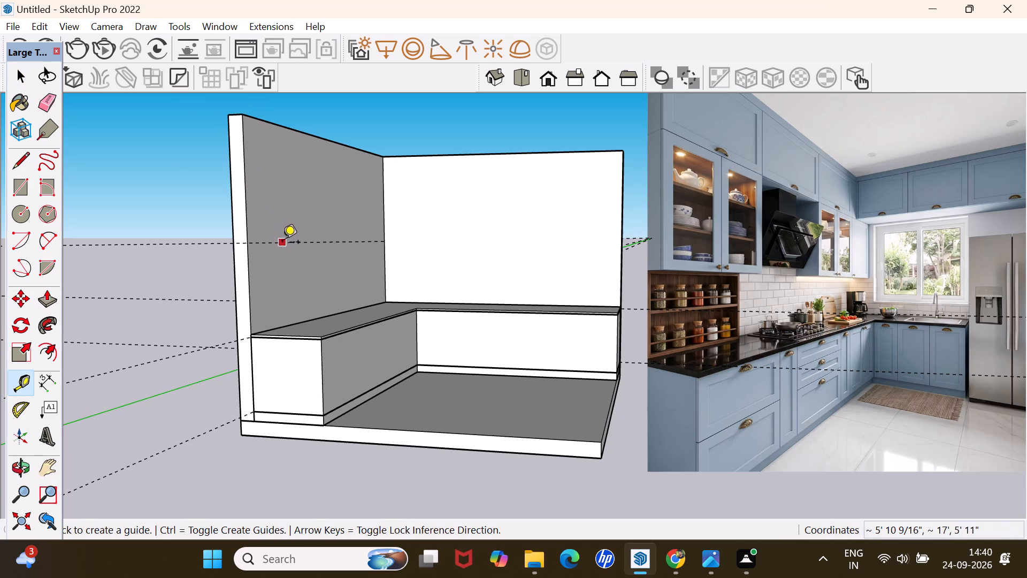
pyautogui.click(282, 244)
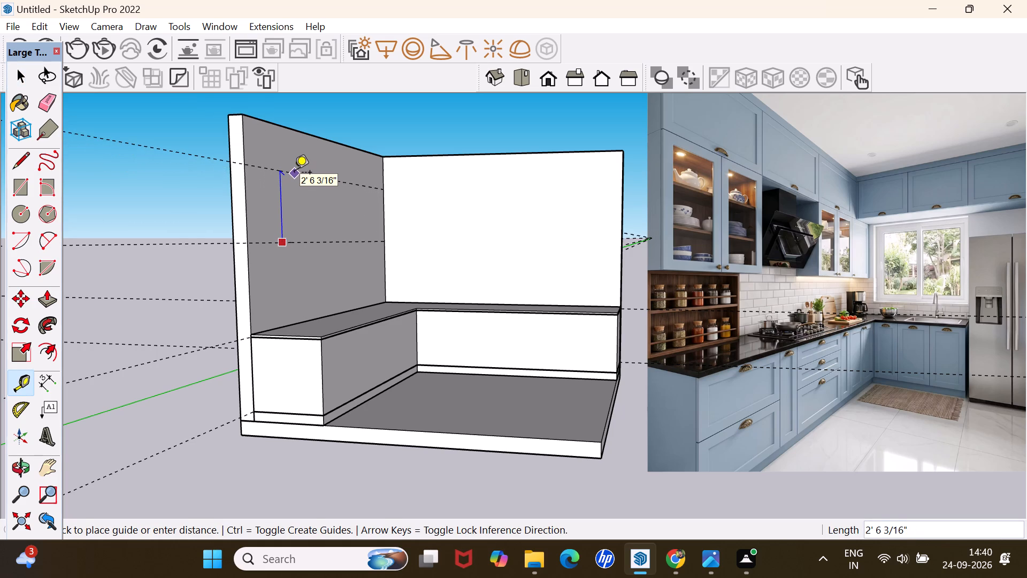
pyautogui.write("2'6")
pyautogui.press('Return')
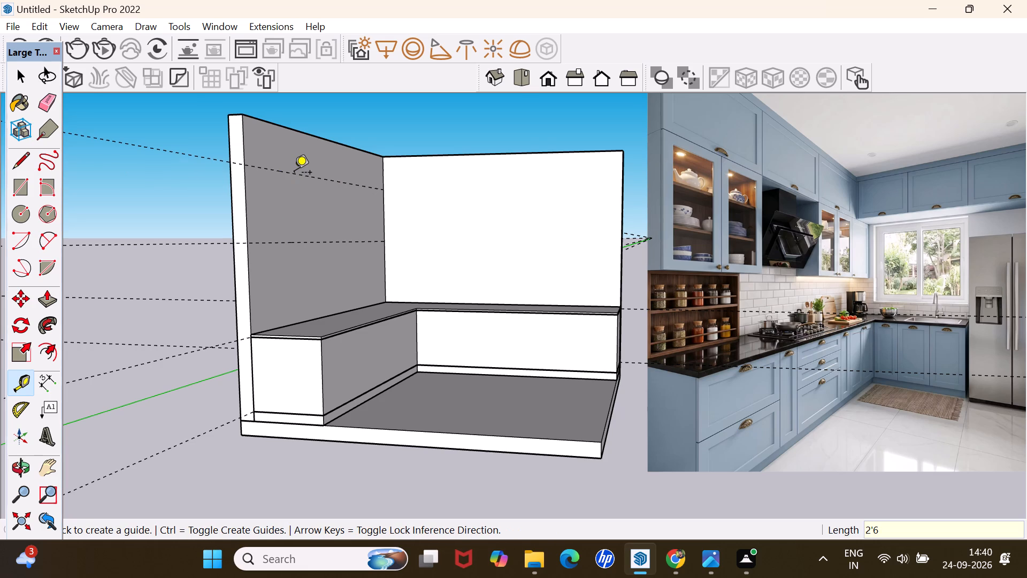
pyautogui.click(286, 176)
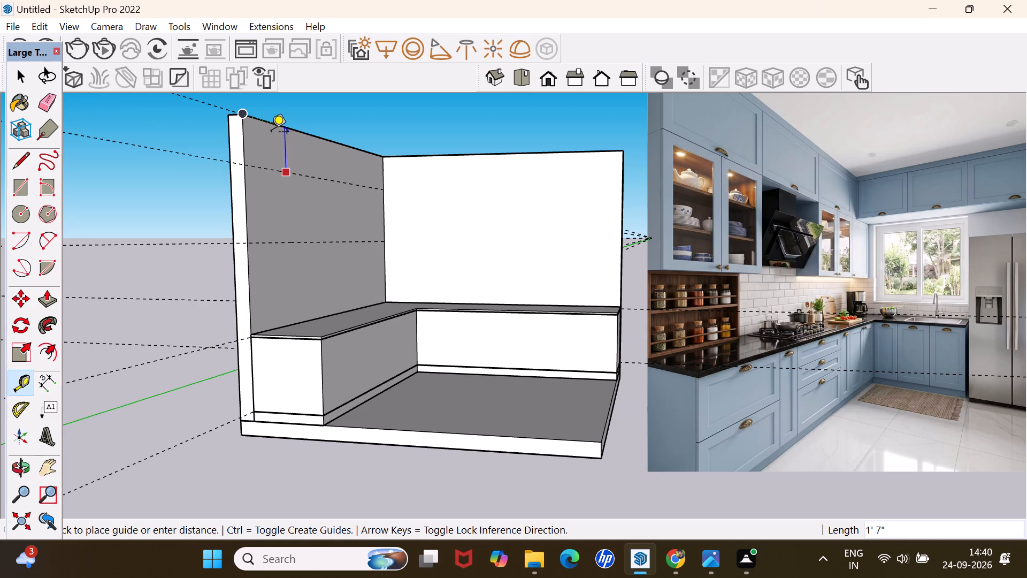
pyautogui.click(271, 133)
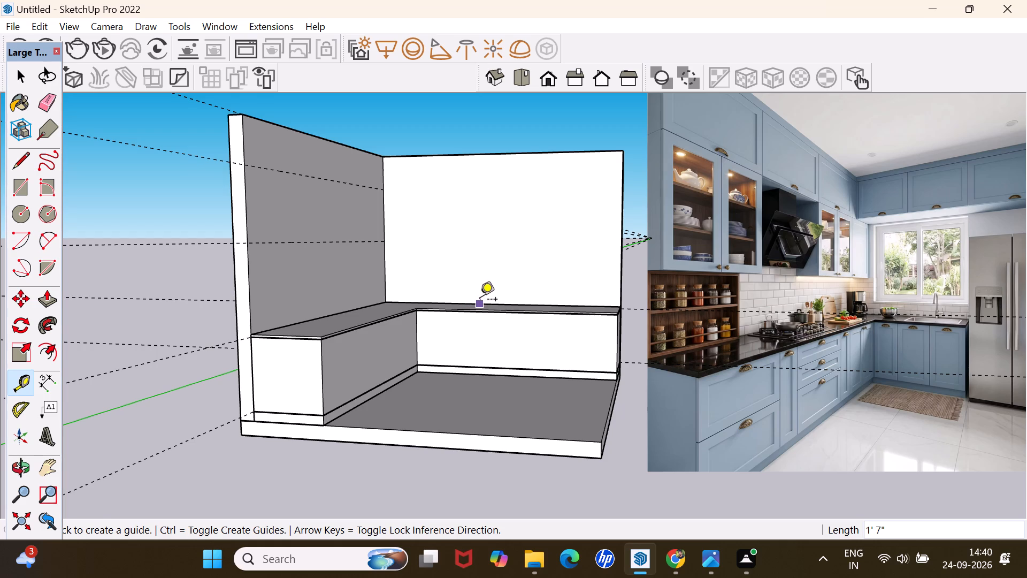
# Place a horizontal guide on the back wall 3' above the countertop.
pyautogui.scroll(10, 480, 300)
pyautogui.click(482, 314)
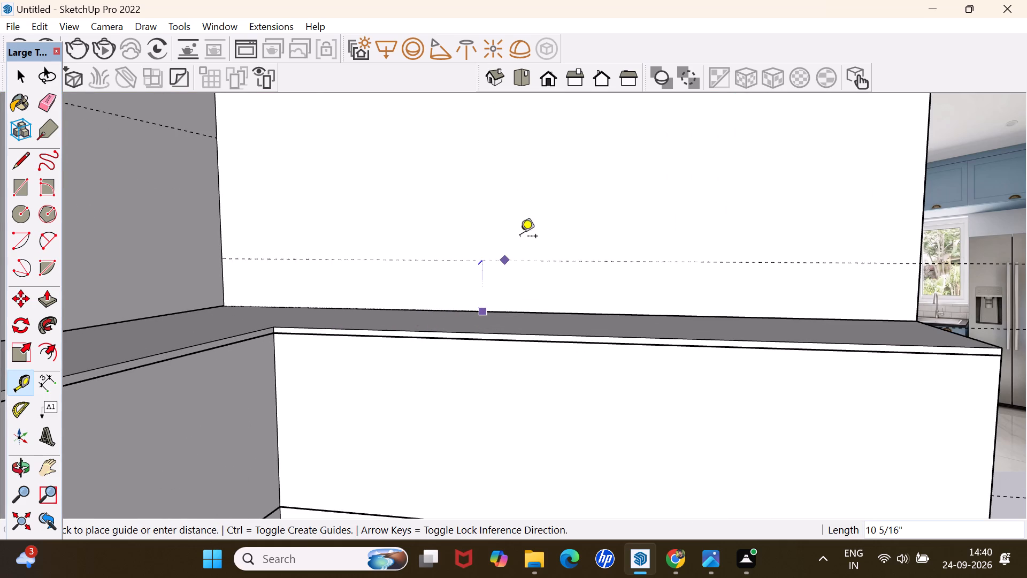
pyautogui.scroll(-4, 523, 186)
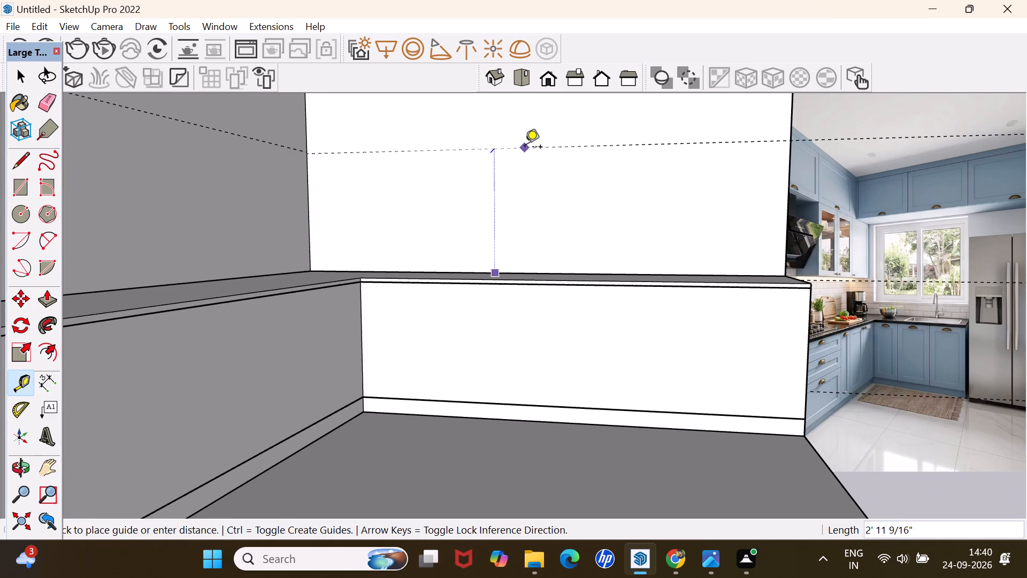
pyautogui.write("3'")
pyautogui.press('Return')
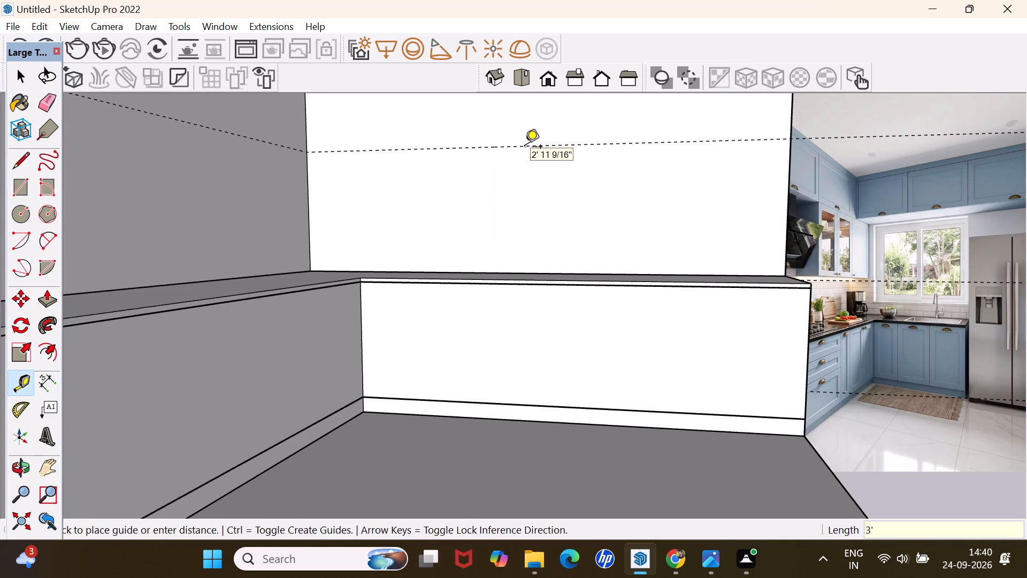
# Place a horizontal guide on the back wall 2'6" above the existing 3' guide.
pyautogui.scroll(-10, 528, 155)
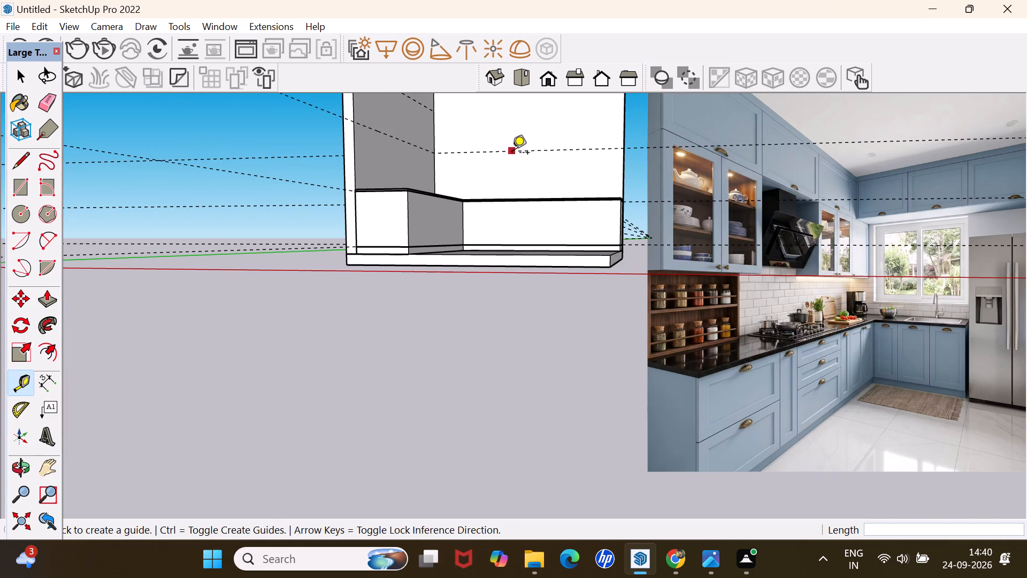
pyautogui.click(515, 149)
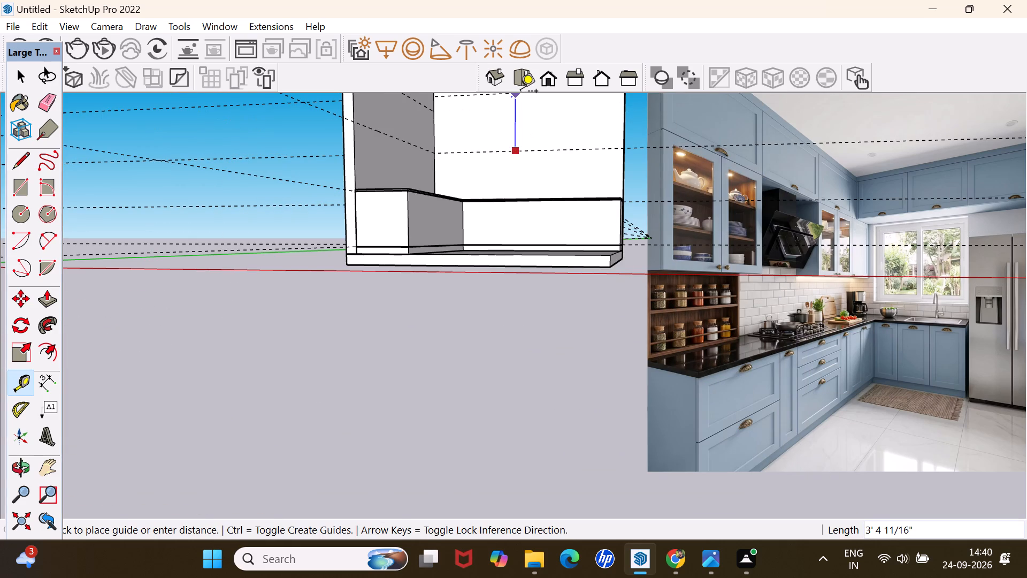
pyautogui.write("2'")
pyautogui.press('6')
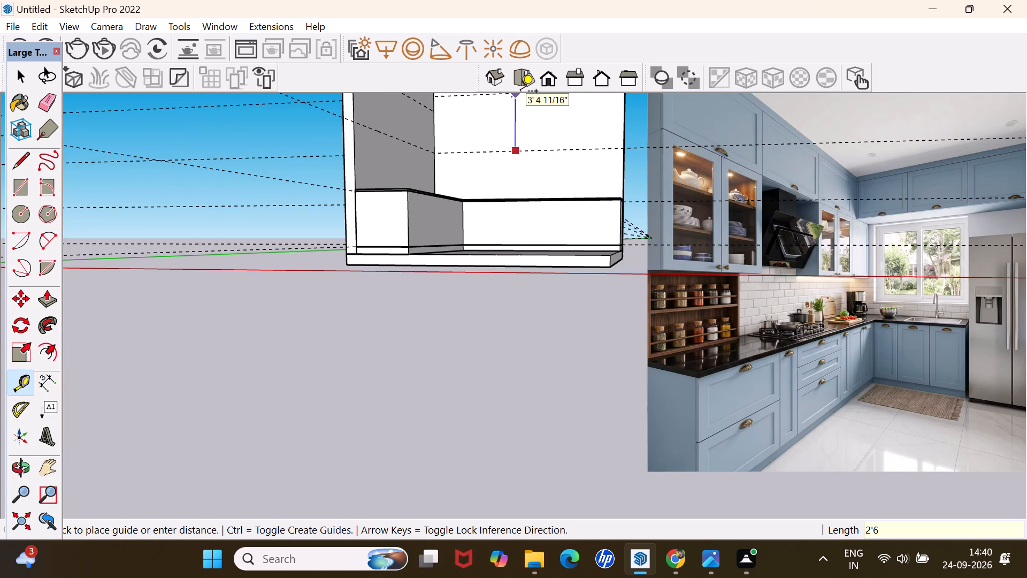
pyautogui.press('Return')
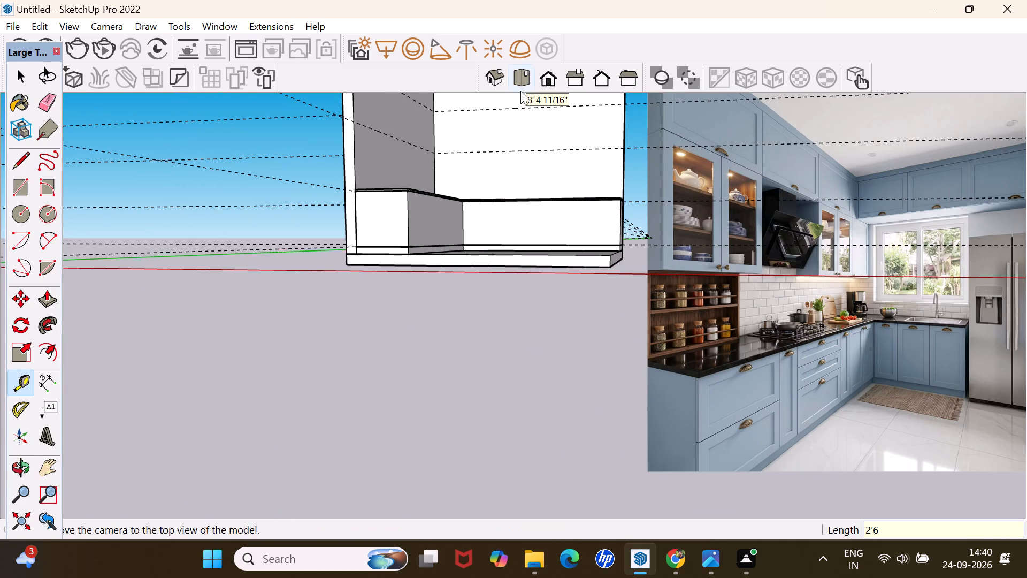
pyautogui.press('space')
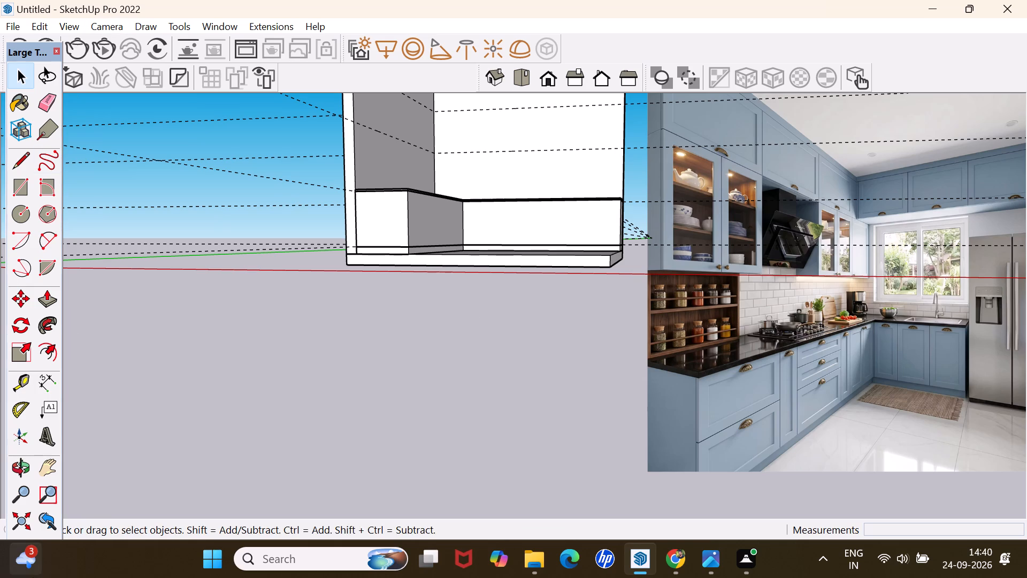
# Draw 11'6" by 2'6" rectangles between the upper guides on the left and back walls for the wall cabinets.
pyautogui.click(51, 469)
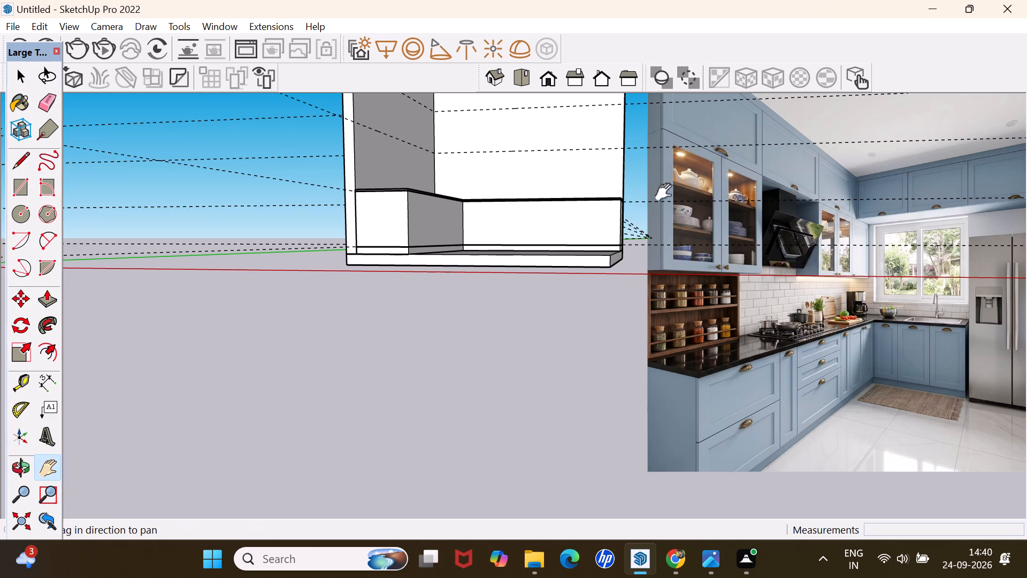
pyautogui.moveTo(474, 143); pyautogui.dragTo(464, 205)
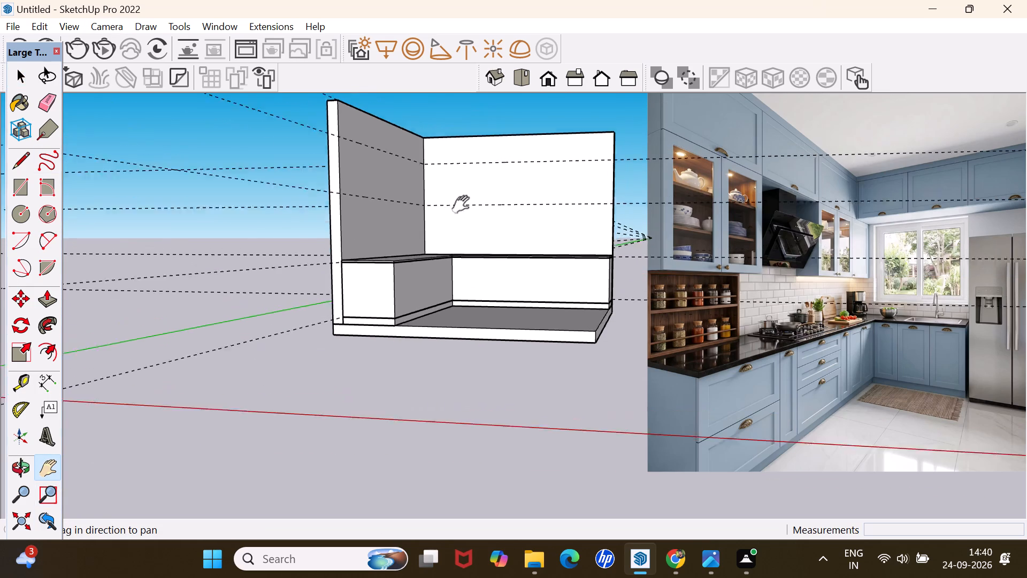
pyautogui.moveTo(464, 205); pyautogui.dragTo(384, 271)
pyautogui.scroll(1, 386, 268)
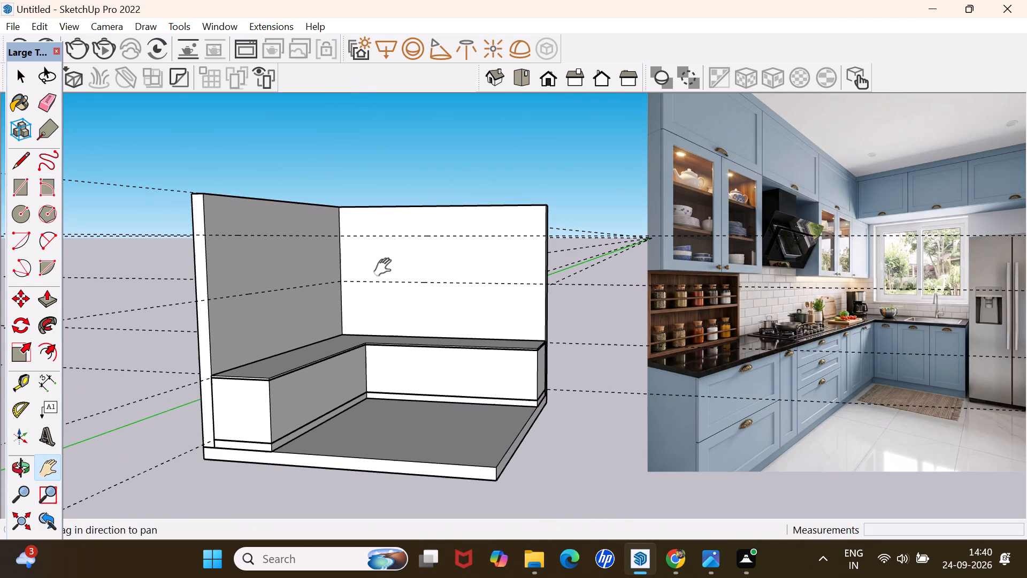
pyautogui.press('space')
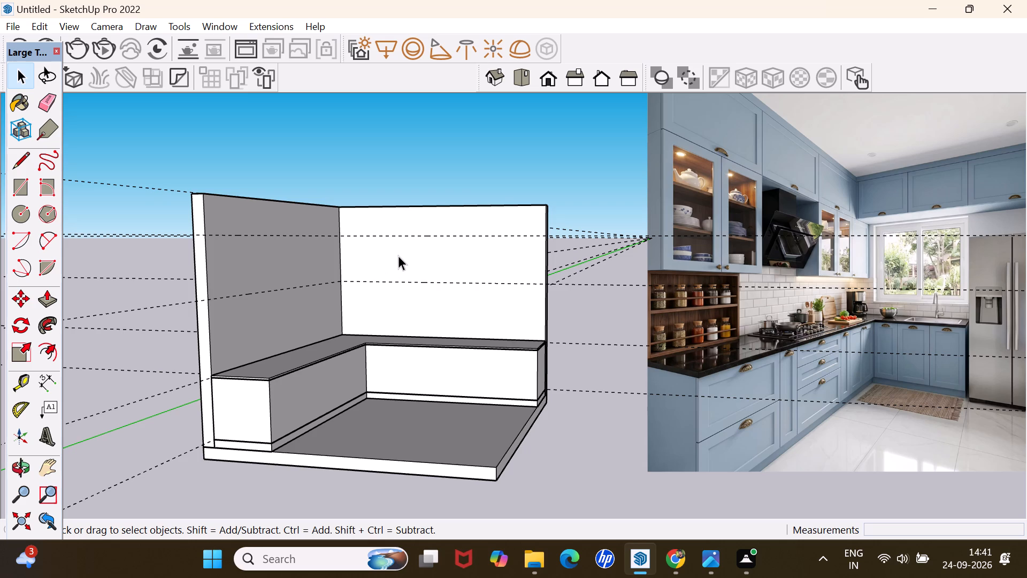
pyautogui.scroll(2, 398, 255)
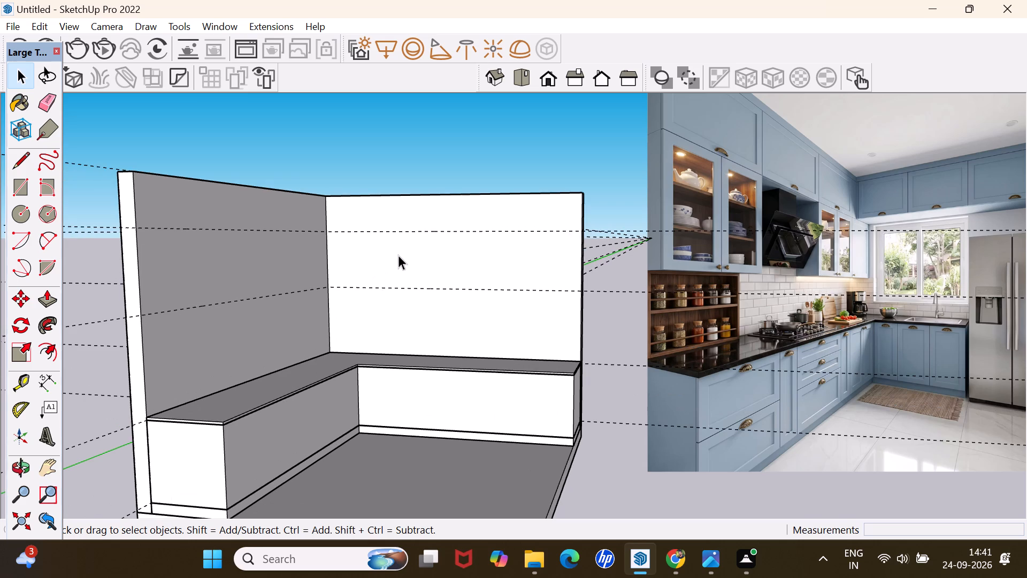
pyautogui.press('r')
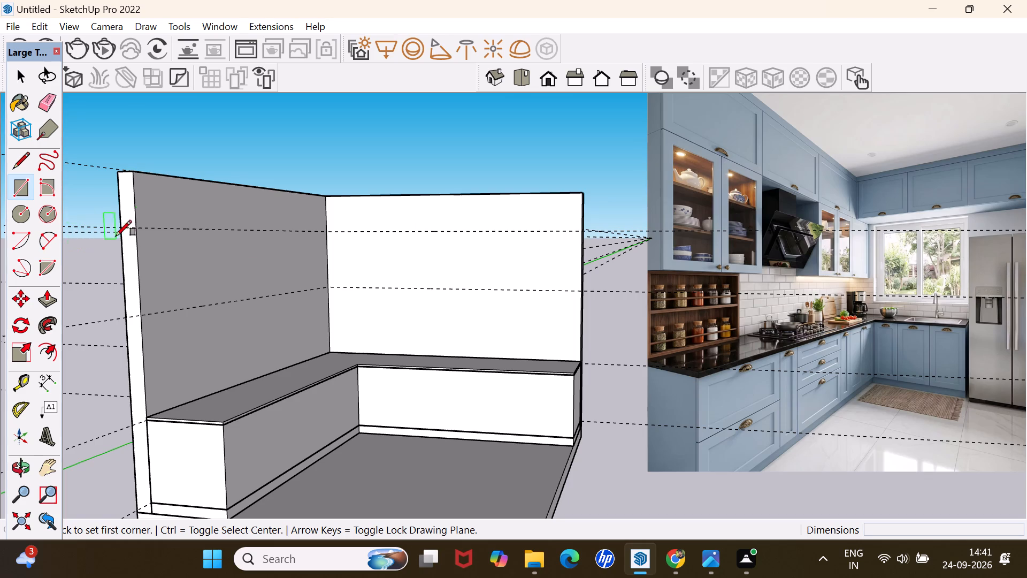
pyautogui.click(132, 229)
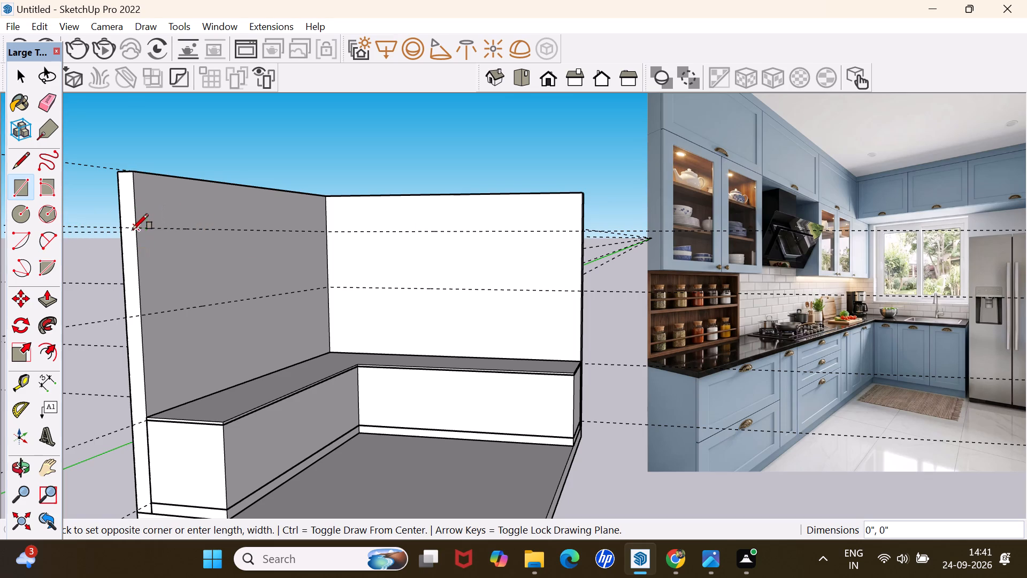
pyautogui.click(334, 285)
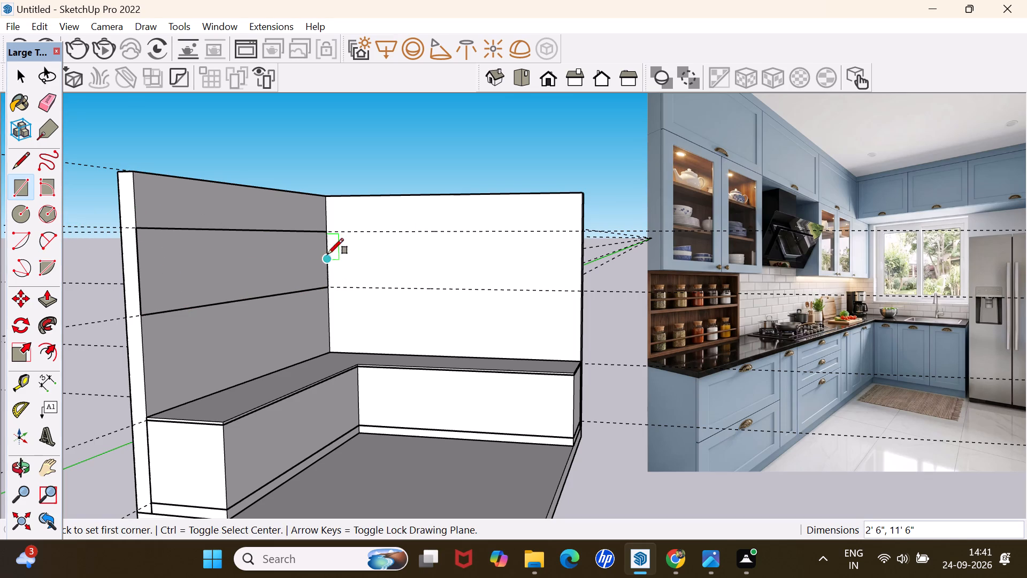
pyautogui.click(329, 234)
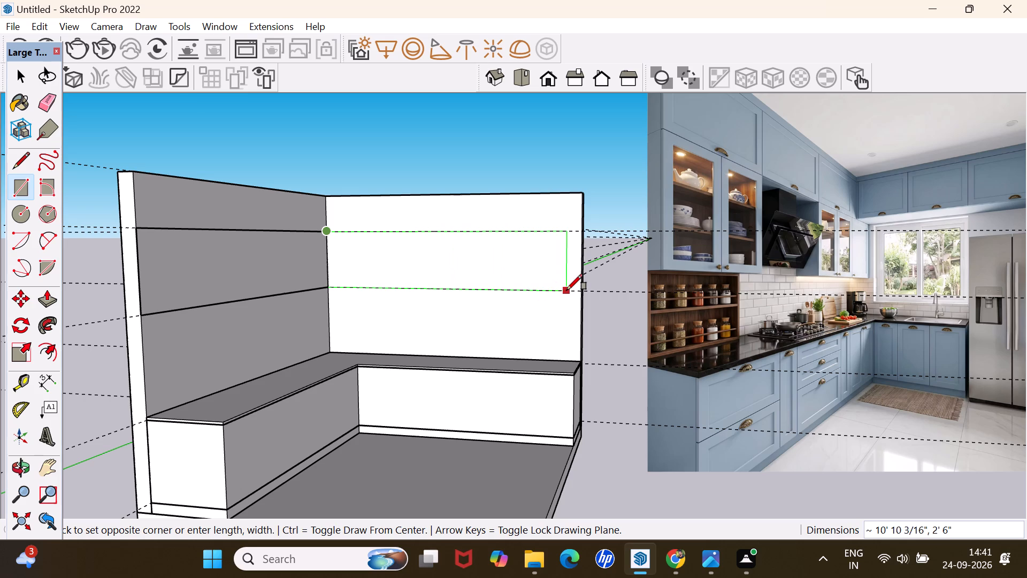
pyautogui.click(581, 290)
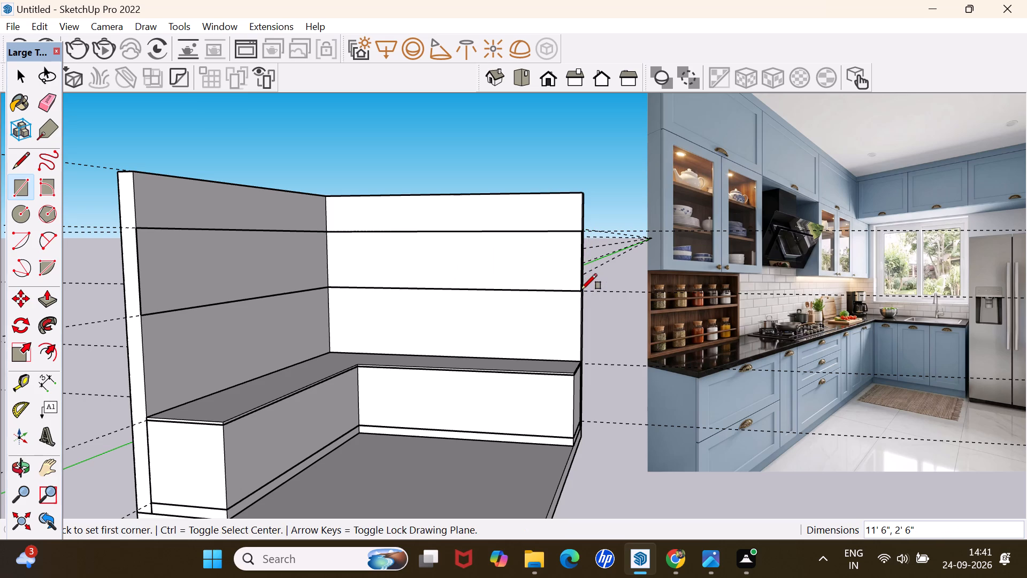
pyautogui.press('space')
# Push/Pull the wall cabinet rectangles on the back and left walls outward by 18" each.
pyautogui.press('p')
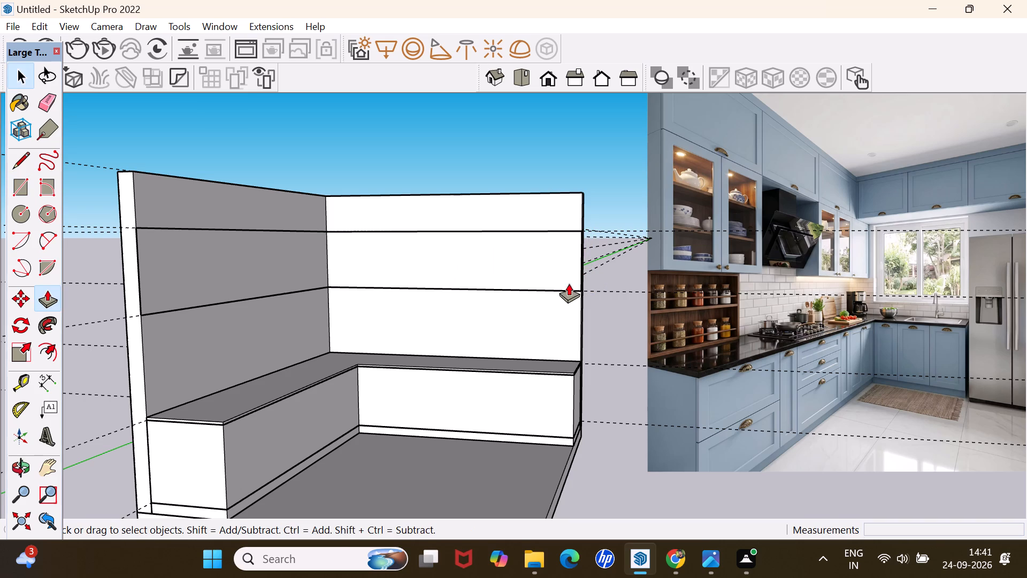
pyautogui.click(512, 250)
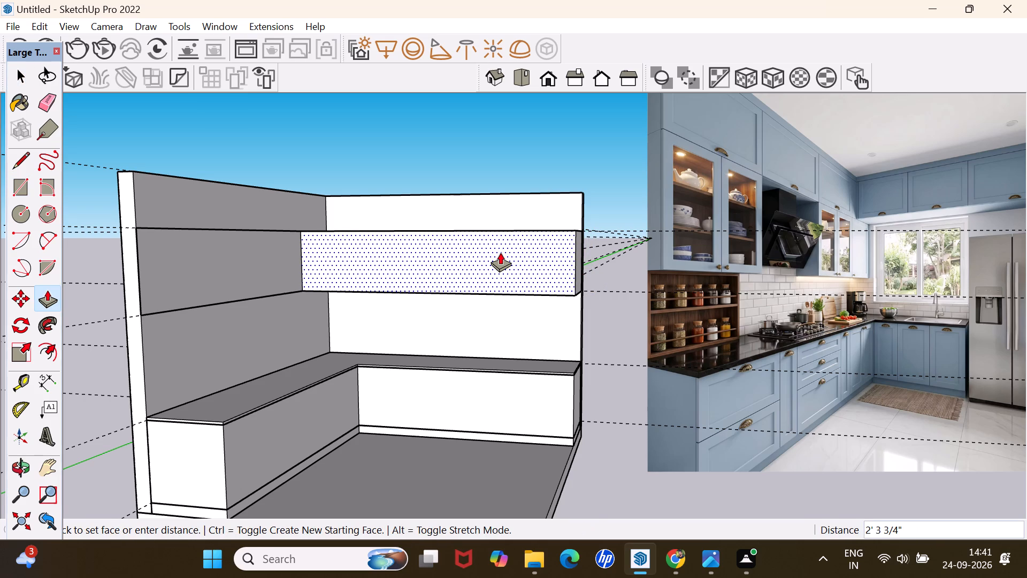
pyautogui.write('18')
pyautogui.press('Return')
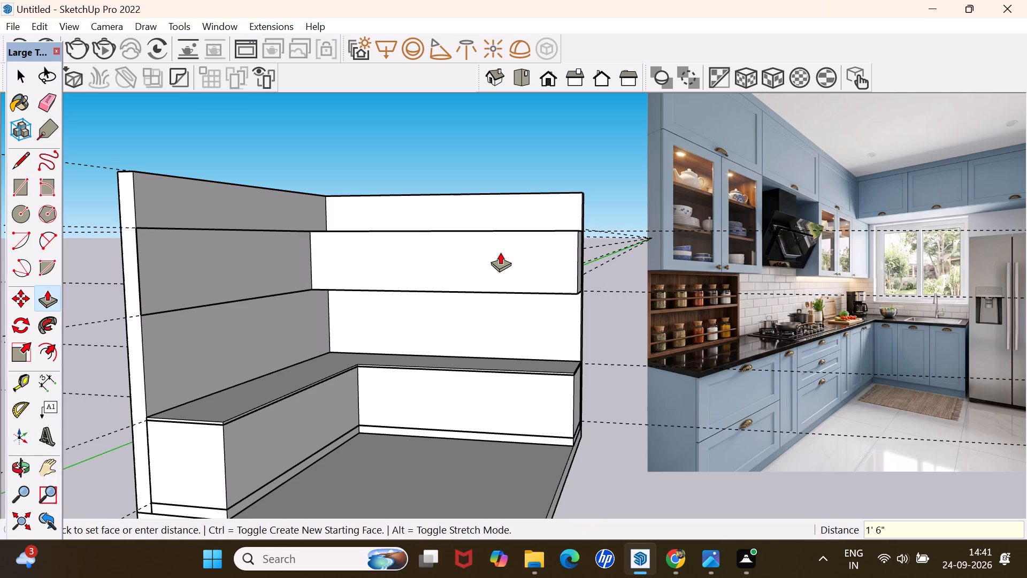
pyautogui.click(150, 280)
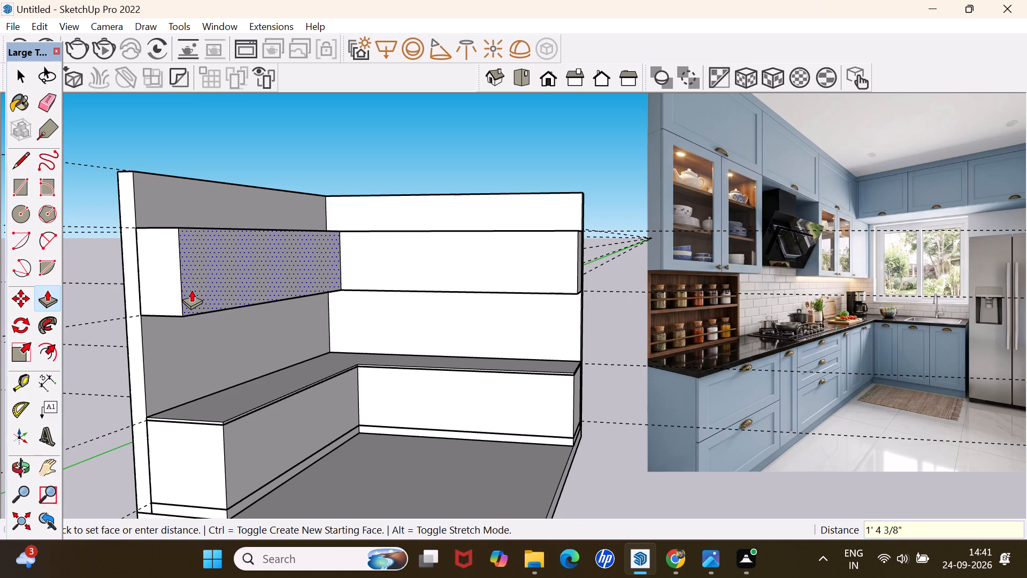
pyautogui.write('18')
pyautogui.press('Return')
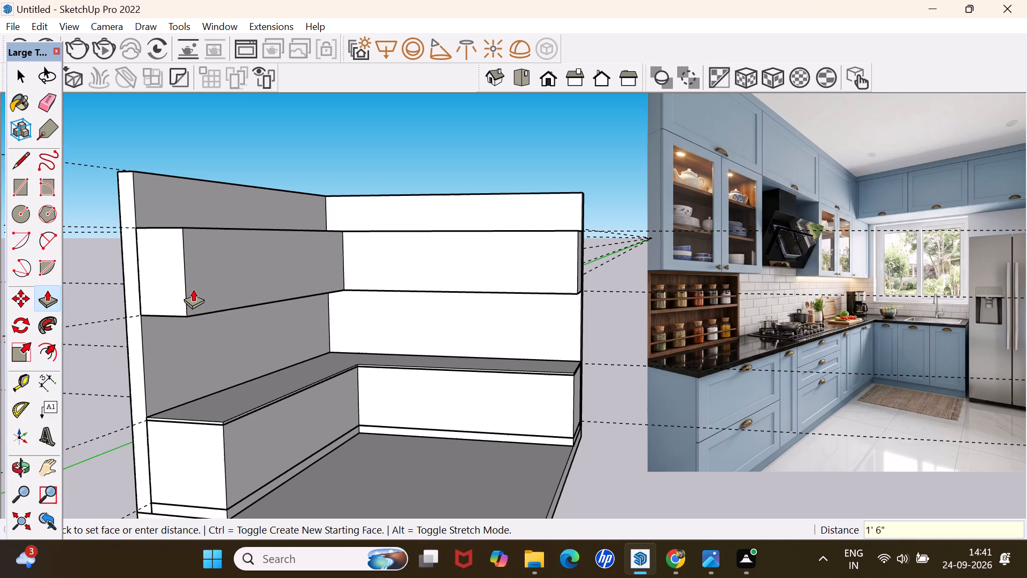
pyautogui.press('space')
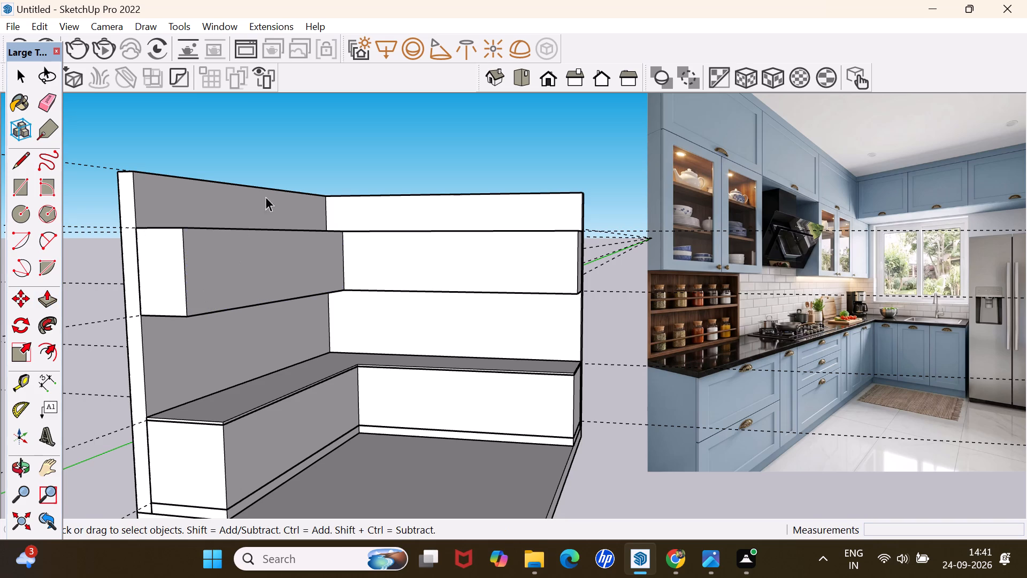
# Delete the seam edge on top where the two wall cabinet runs meet and group the L-shaped wall cabinet volume.
pyautogui.moveTo(274, 187); pyautogui.dragTo(270, 303, button='middle')
pyautogui.scroll(4, 304, 182)
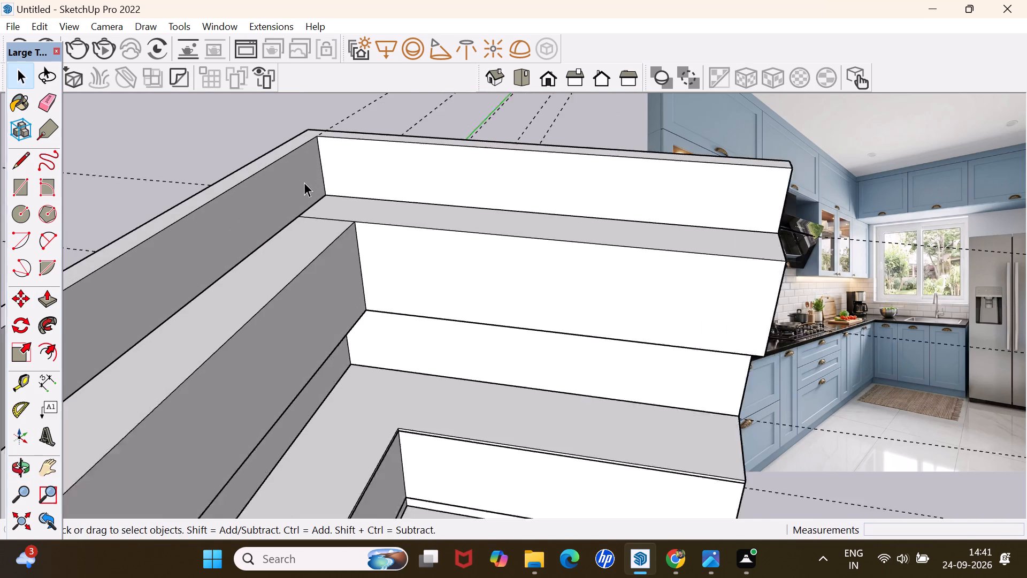
pyautogui.scroll(2, 304, 182)
pyautogui.click(331, 222)
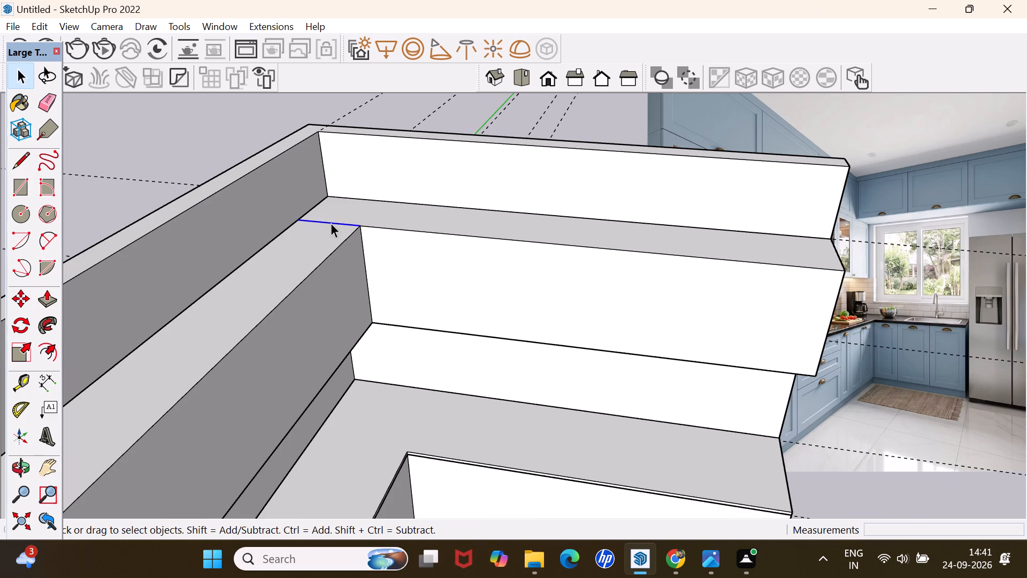
pyautogui.press('Delete')
pyautogui.tripleClick(364, 286)
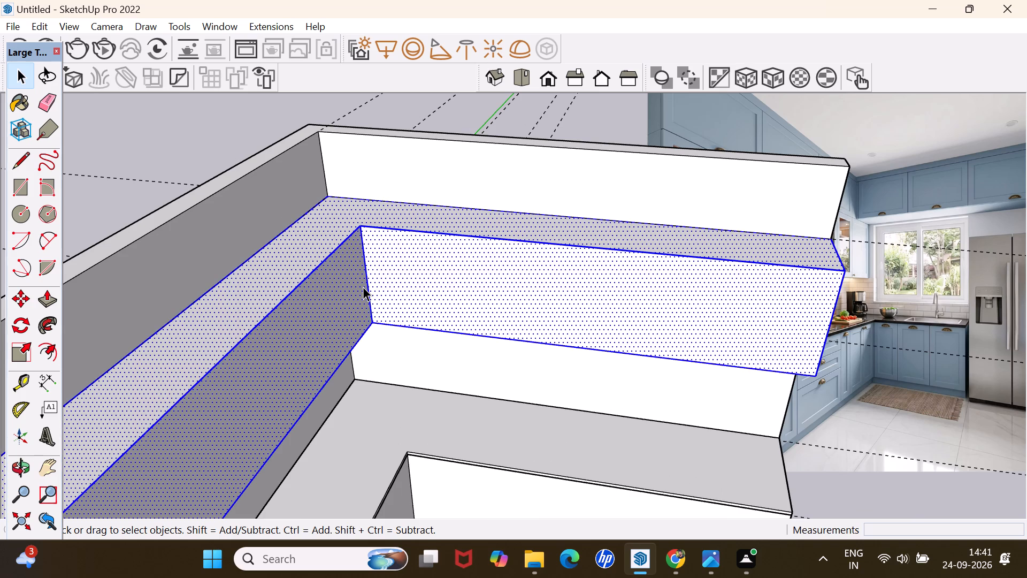
pyautogui.rightClick(362, 290)
pyautogui.click(413, 344)
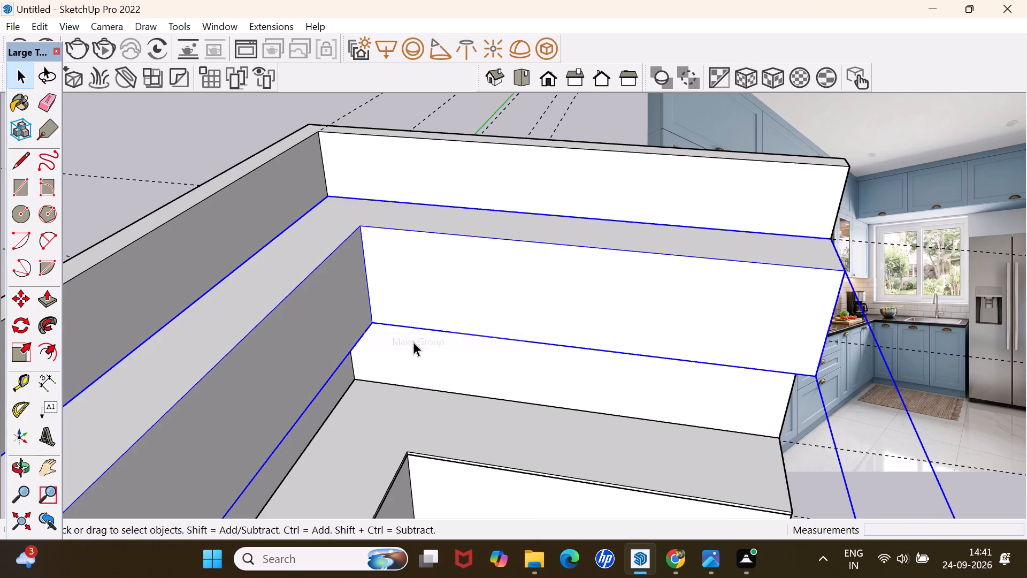
pyautogui.click(533, 123)
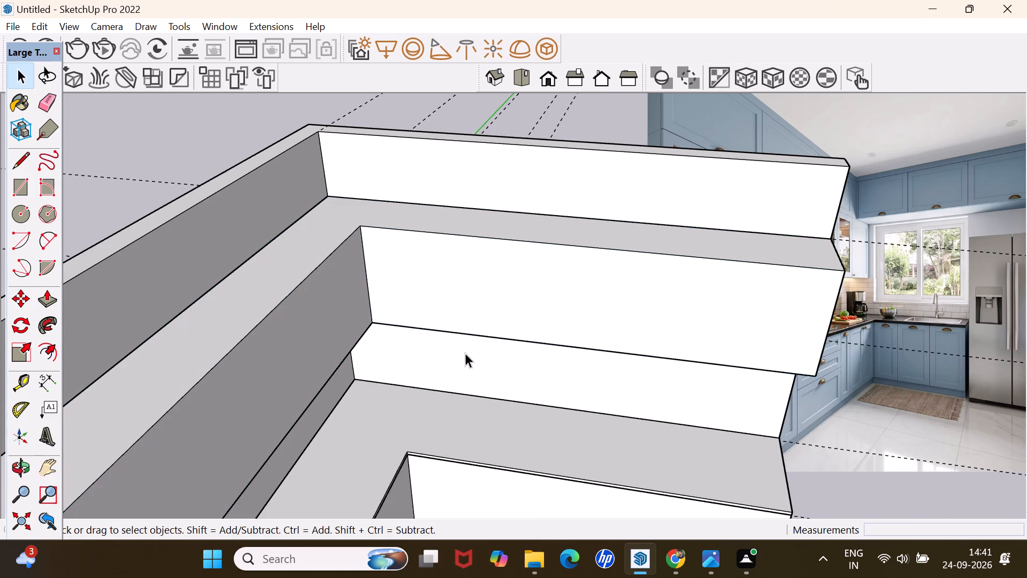
# Delete a horizontal guide at the level of the wall cabinets' top edge.
pyautogui.moveTo(430, 365); pyautogui.dragTo(411, 261, button='middle')
pyautogui.scroll(-5, 417, 255)
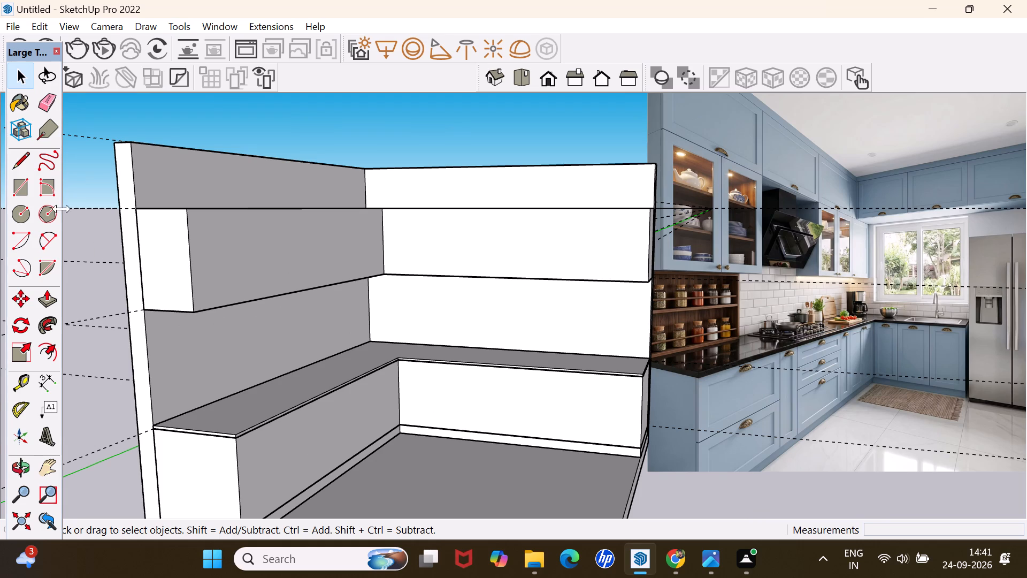
pyautogui.click(78, 208)
pyautogui.press('Delete')
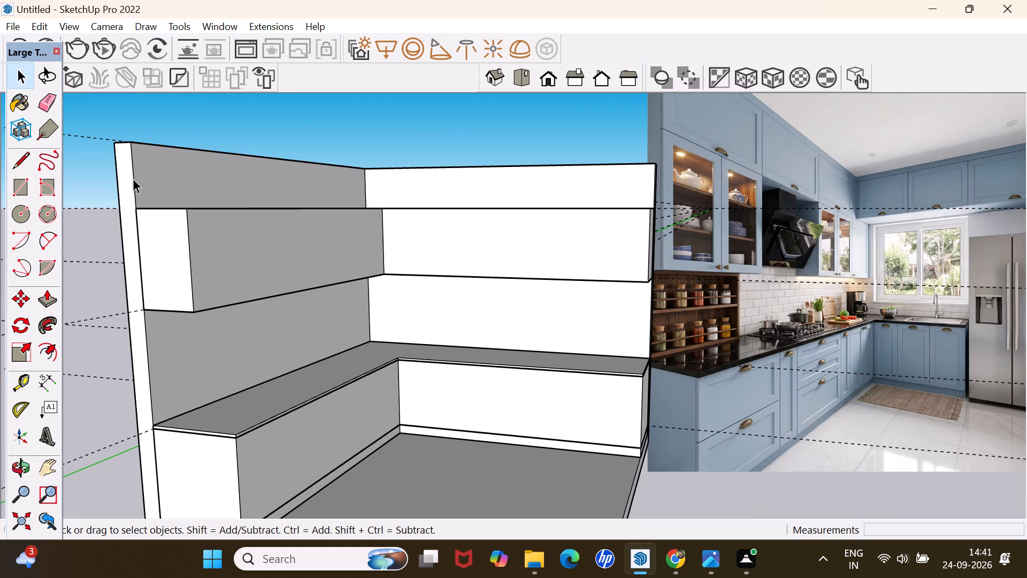
# Place a guide on the left wall 1 mm above the wall cabinet's top edge.
pyautogui.moveTo(160, 193); pyautogui.dragTo(143, 276, button='middle')
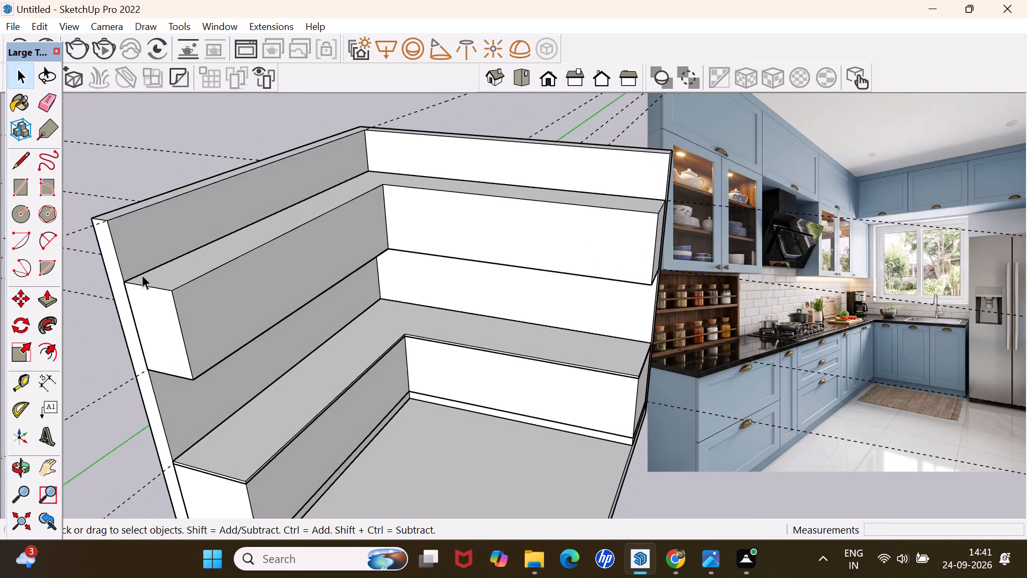
pyautogui.press('t')
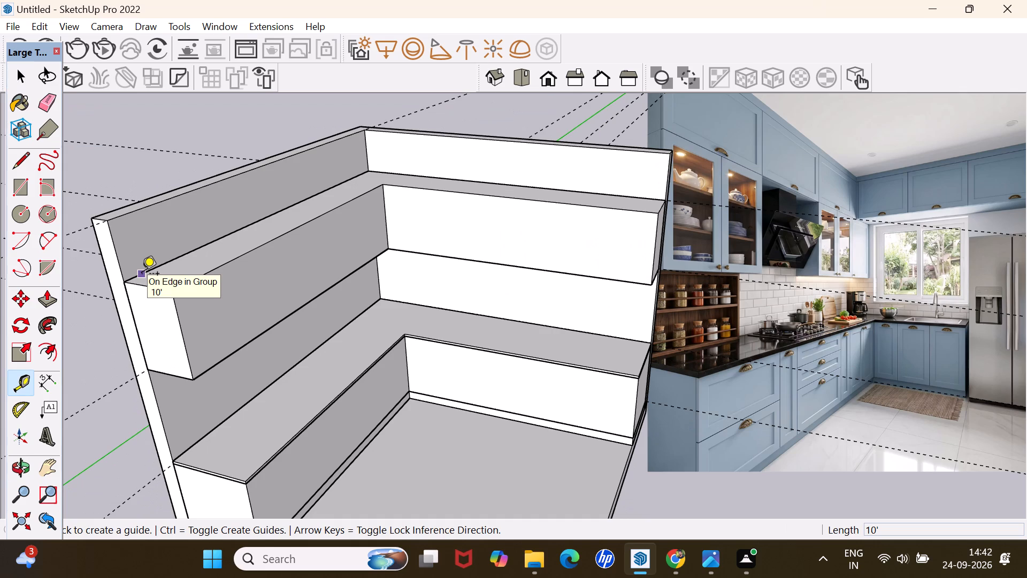
pyautogui.click(142, 275)
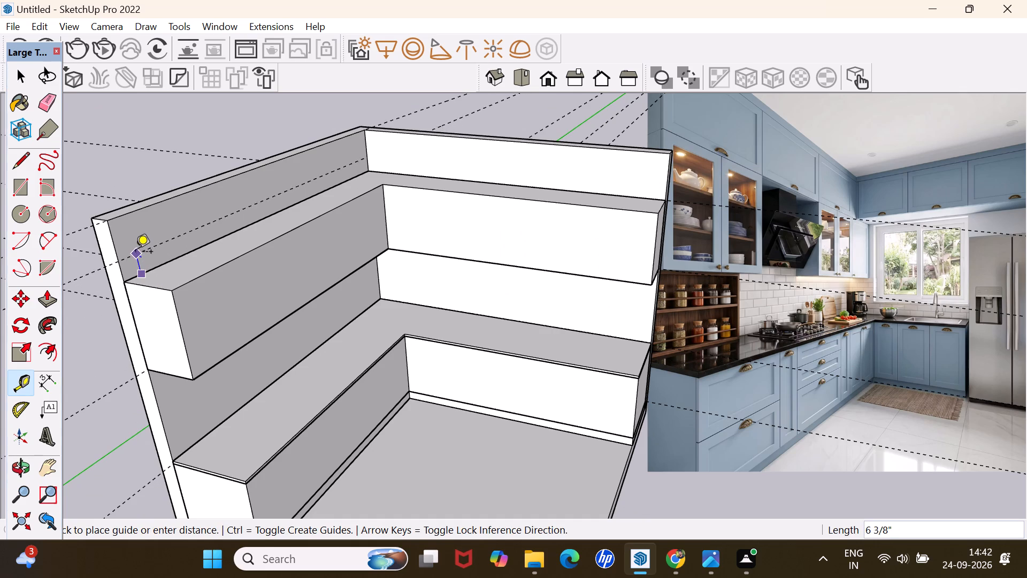
pyautogui.write('1mm')
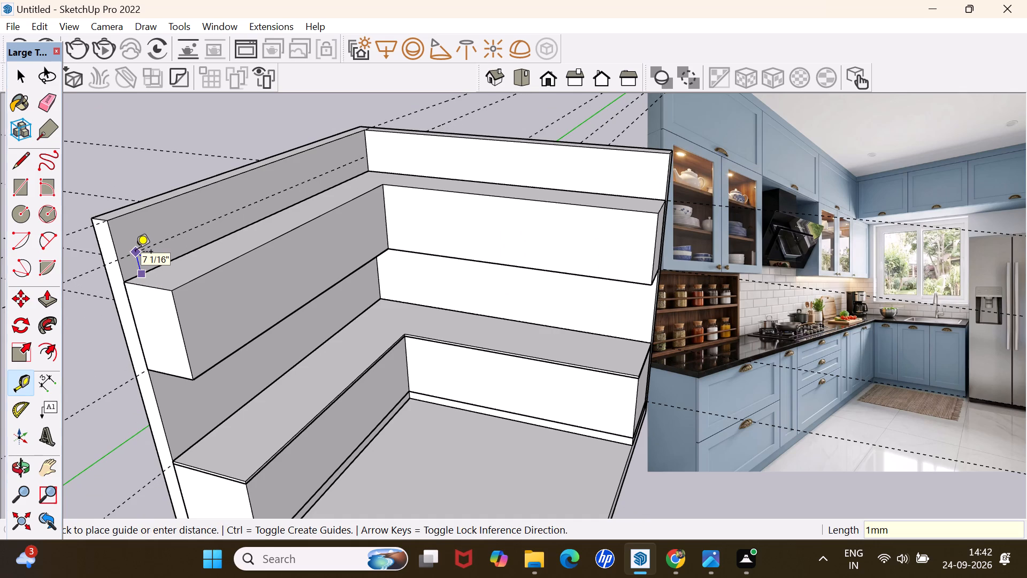
pyautogui.press('Return')
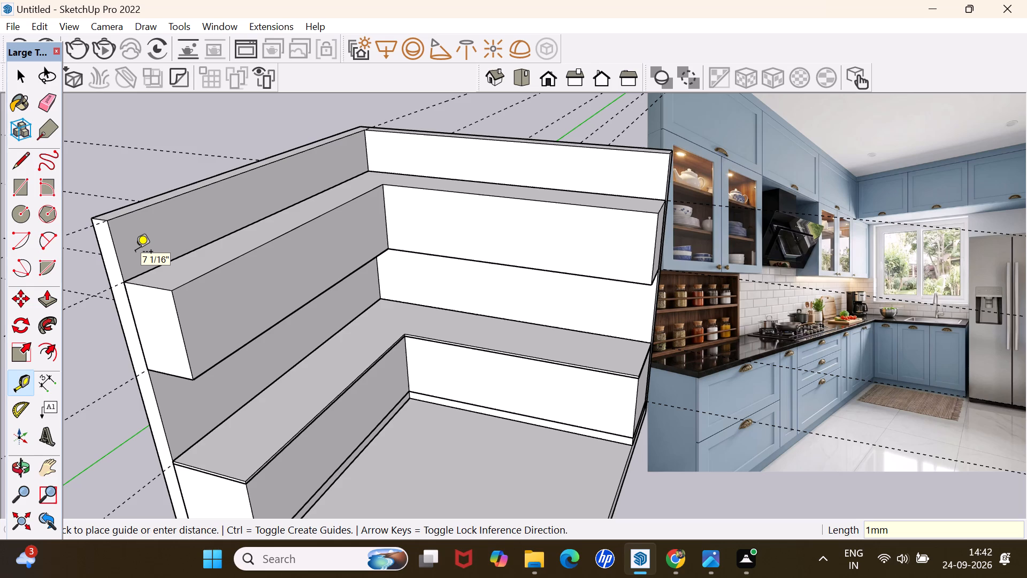
pyautogui.moveTo(129, 320); pyautogui.dragTo(133, 314, button='middle')
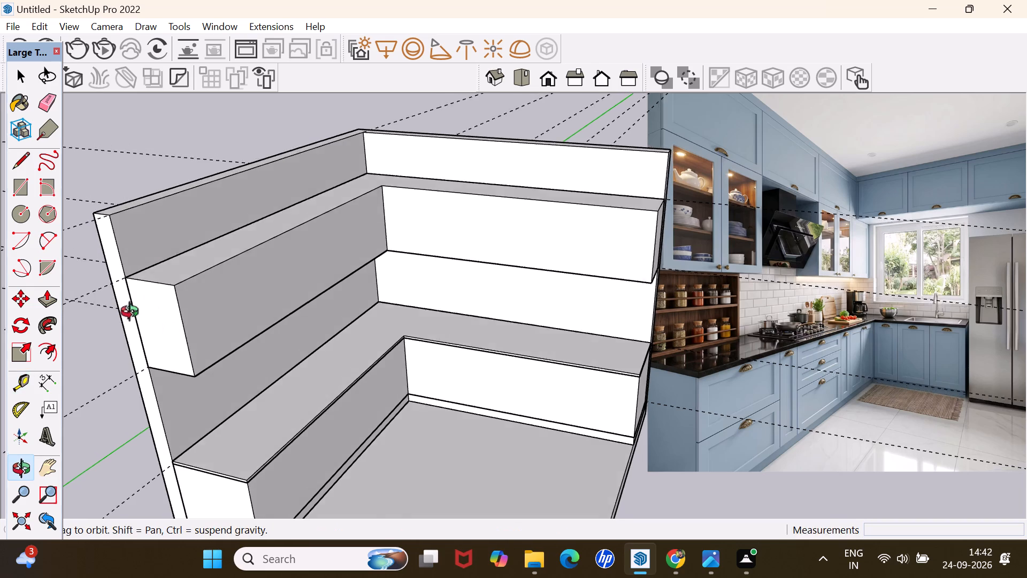
# Undo the last guide placed above the wall cabinet on the left wall.
pyautogui.moveTo(133, 314); pyautogui.dragTo(142, 261, button='middle')
pyautogui.scroll(10, 154, 210)
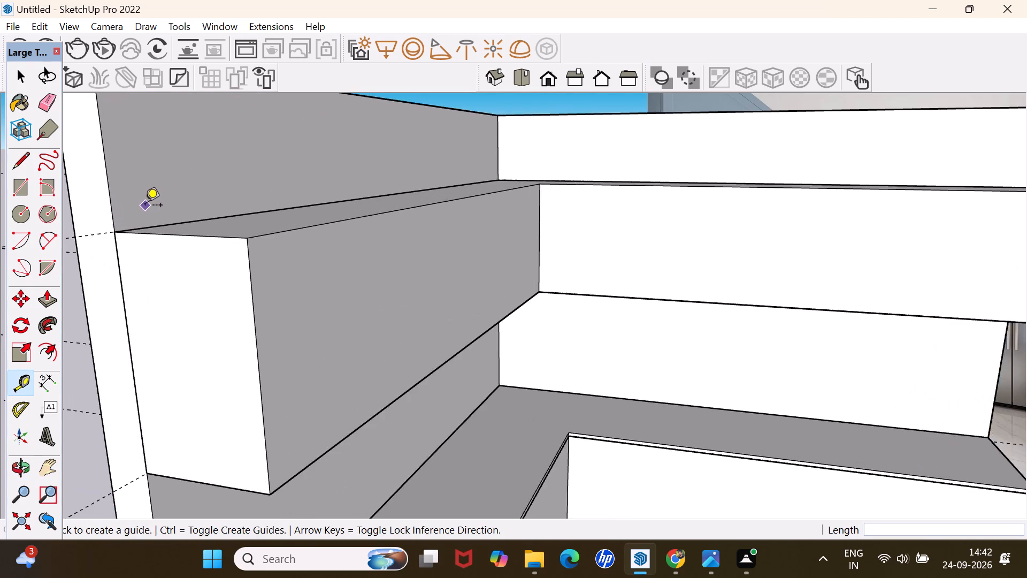
pyautogui.scroll(4, 145, 206)
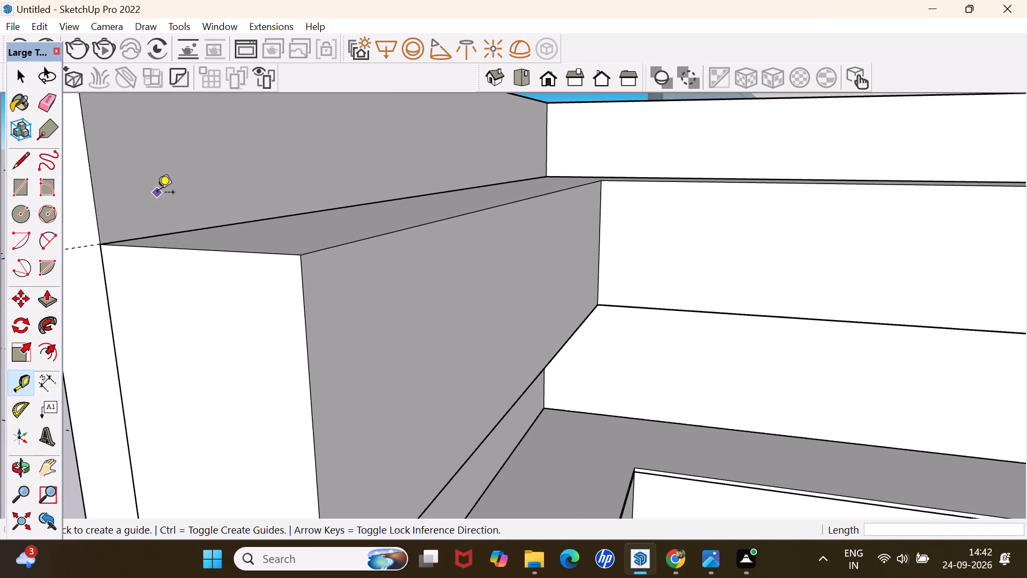
pyautogui.hotkey('ctrl', 'z')
pyautogui.scroll(-11, 158, 193)
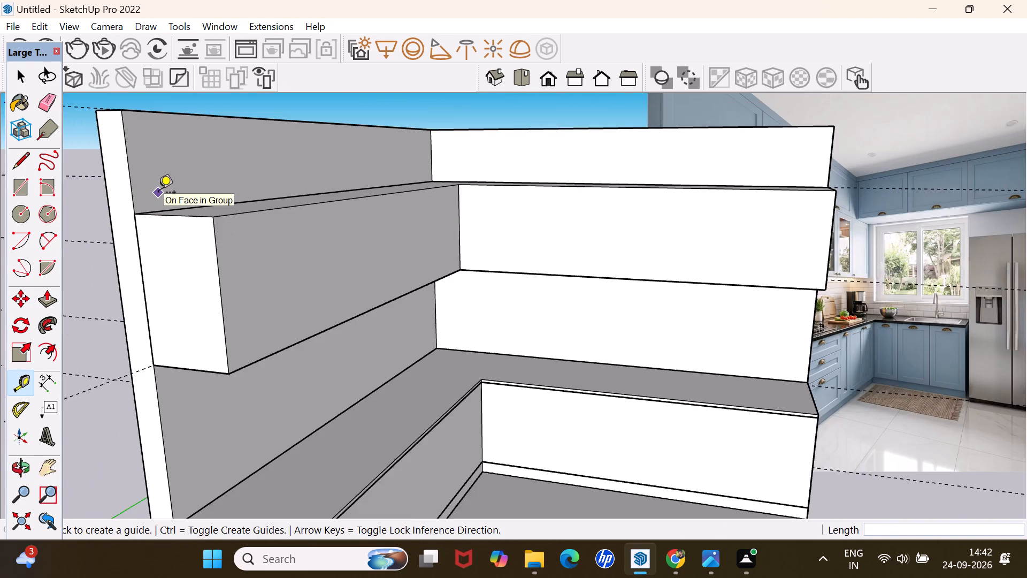
pyautogui.scroll(-6, 159, 193)
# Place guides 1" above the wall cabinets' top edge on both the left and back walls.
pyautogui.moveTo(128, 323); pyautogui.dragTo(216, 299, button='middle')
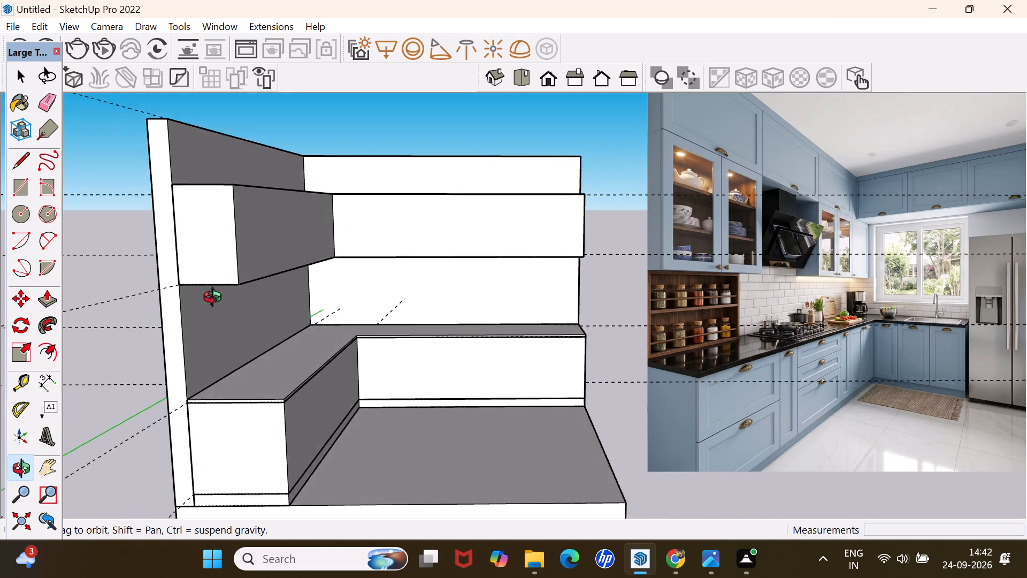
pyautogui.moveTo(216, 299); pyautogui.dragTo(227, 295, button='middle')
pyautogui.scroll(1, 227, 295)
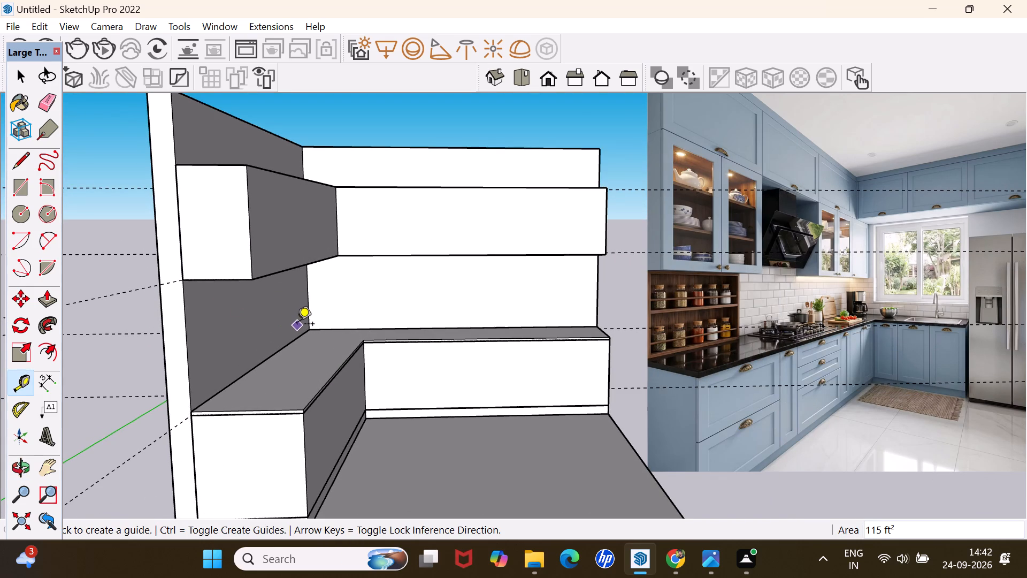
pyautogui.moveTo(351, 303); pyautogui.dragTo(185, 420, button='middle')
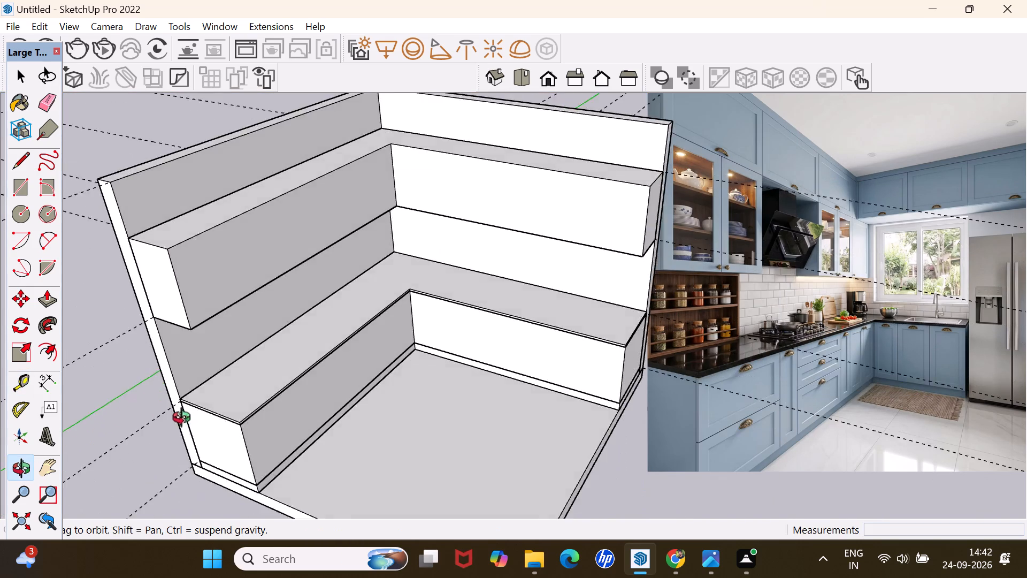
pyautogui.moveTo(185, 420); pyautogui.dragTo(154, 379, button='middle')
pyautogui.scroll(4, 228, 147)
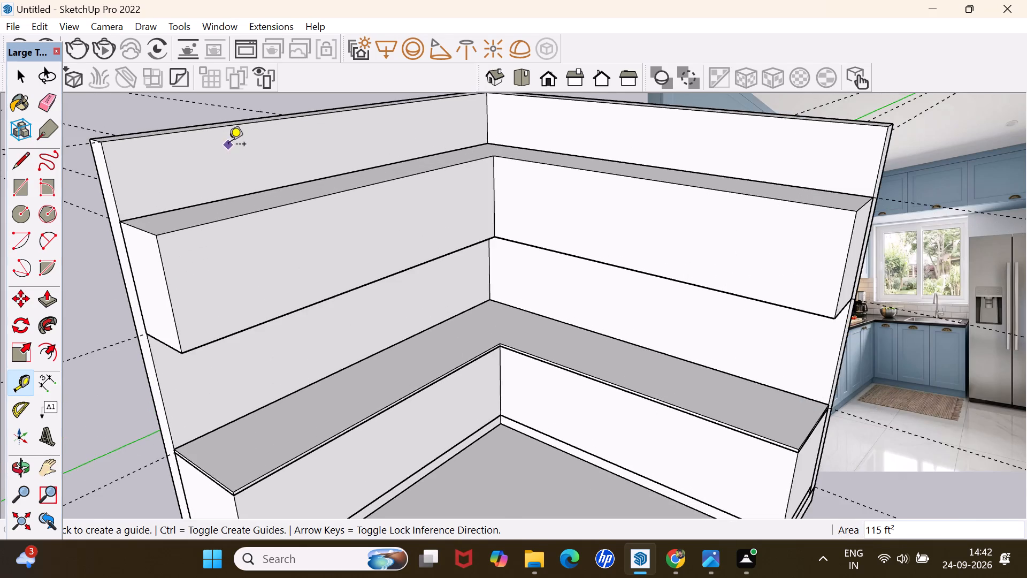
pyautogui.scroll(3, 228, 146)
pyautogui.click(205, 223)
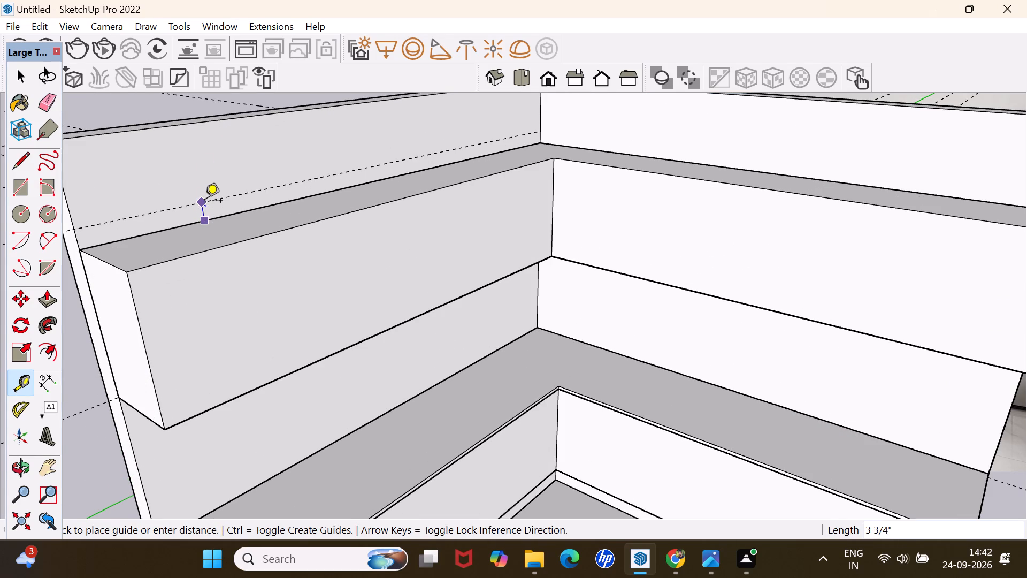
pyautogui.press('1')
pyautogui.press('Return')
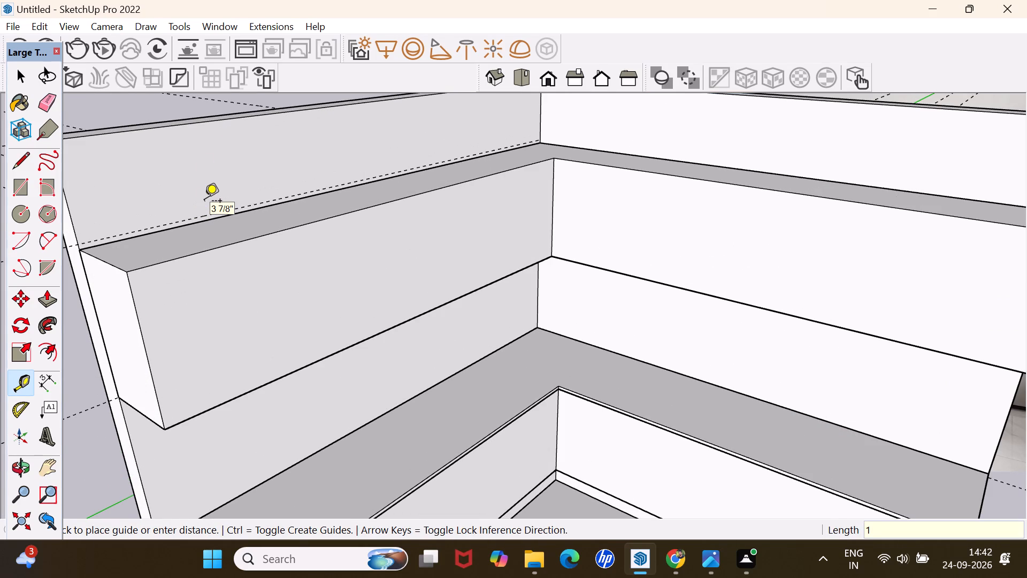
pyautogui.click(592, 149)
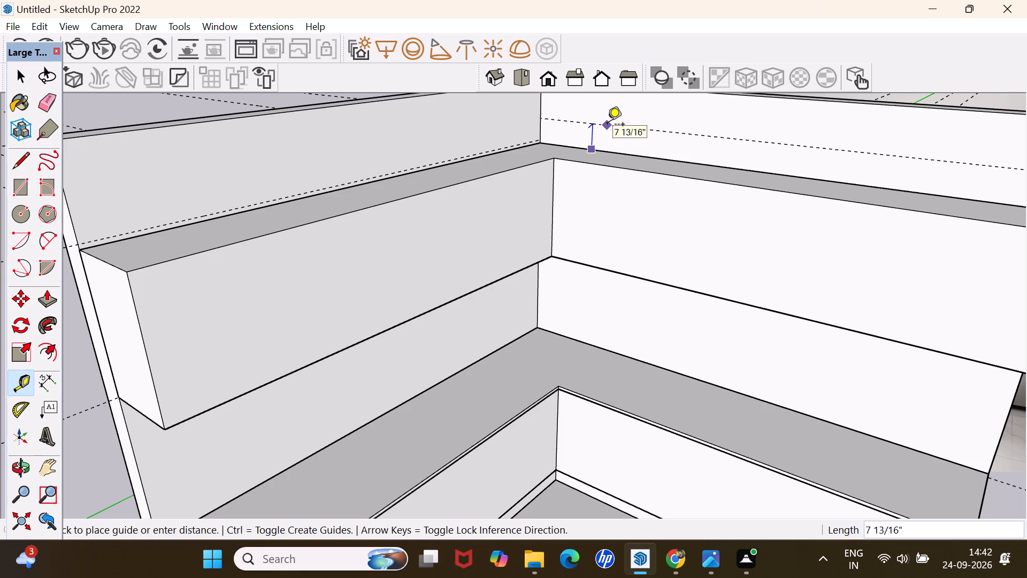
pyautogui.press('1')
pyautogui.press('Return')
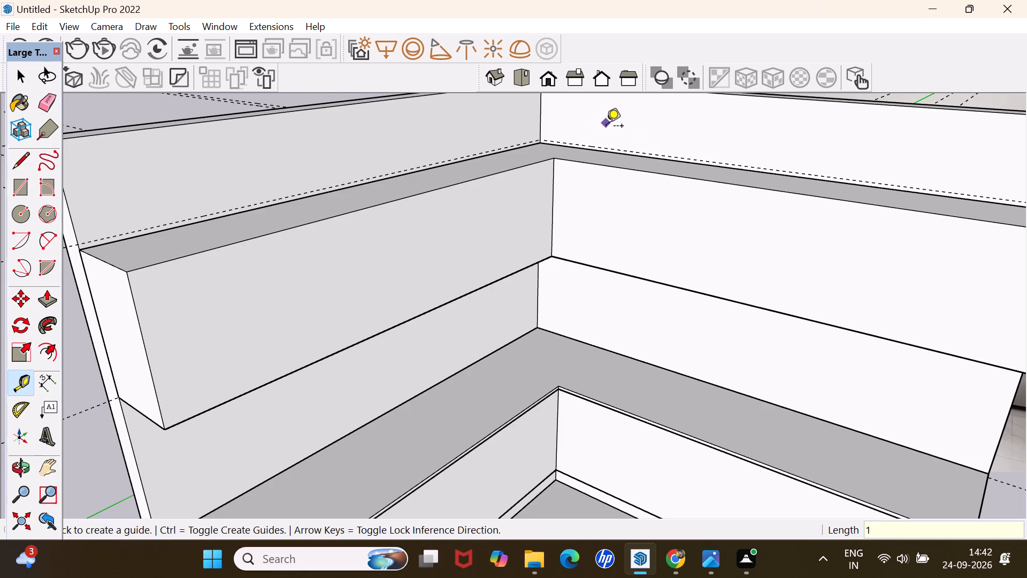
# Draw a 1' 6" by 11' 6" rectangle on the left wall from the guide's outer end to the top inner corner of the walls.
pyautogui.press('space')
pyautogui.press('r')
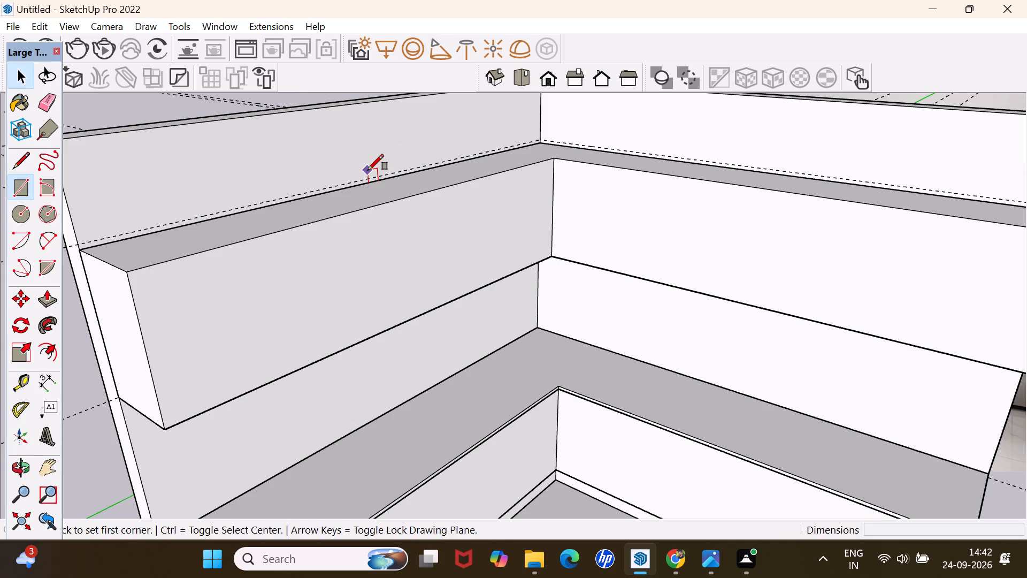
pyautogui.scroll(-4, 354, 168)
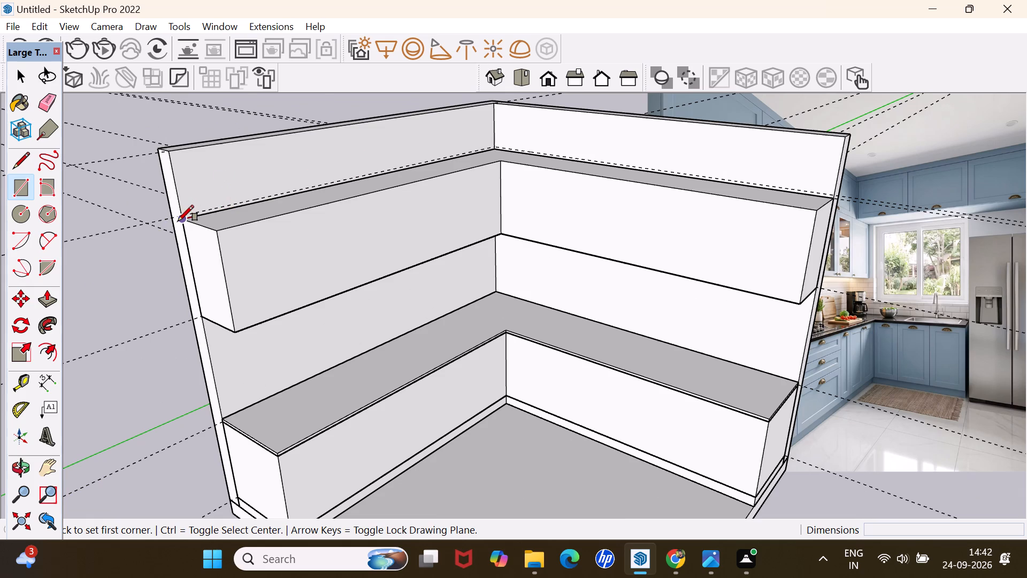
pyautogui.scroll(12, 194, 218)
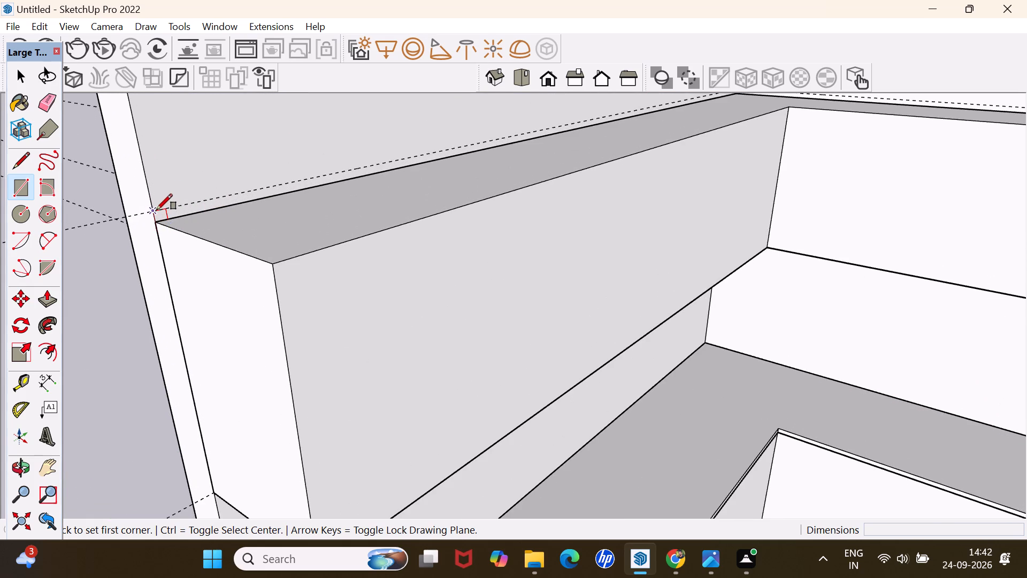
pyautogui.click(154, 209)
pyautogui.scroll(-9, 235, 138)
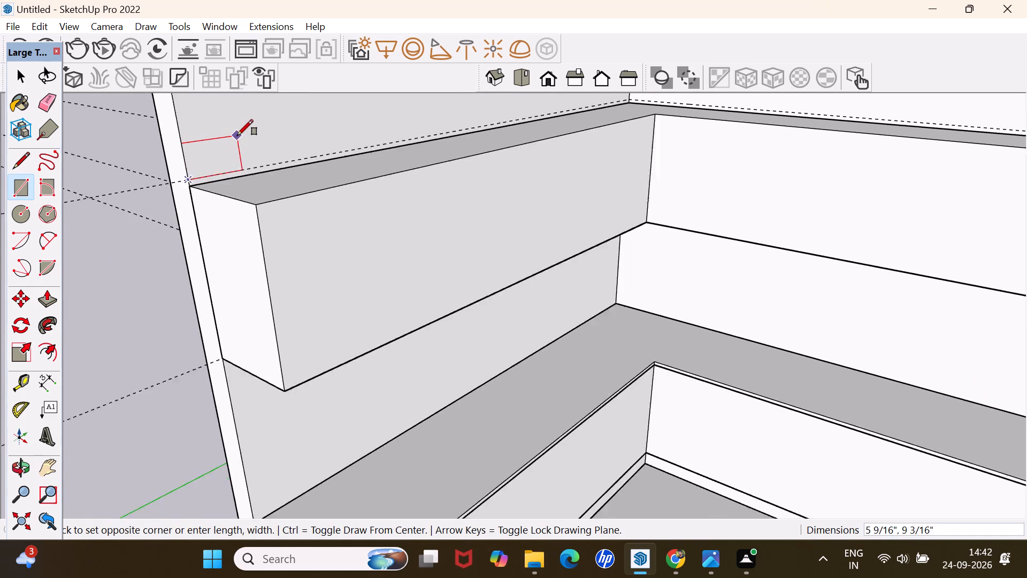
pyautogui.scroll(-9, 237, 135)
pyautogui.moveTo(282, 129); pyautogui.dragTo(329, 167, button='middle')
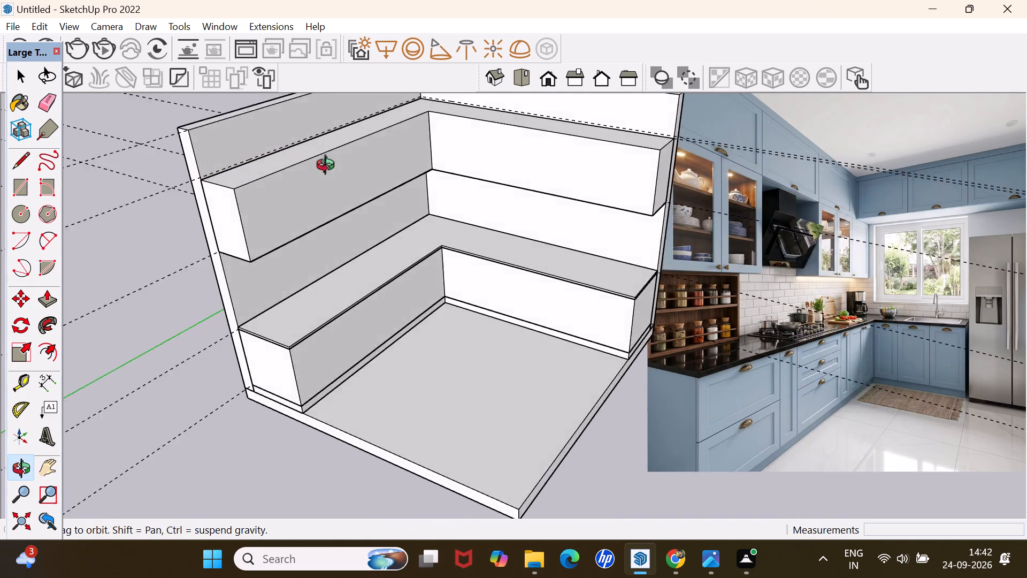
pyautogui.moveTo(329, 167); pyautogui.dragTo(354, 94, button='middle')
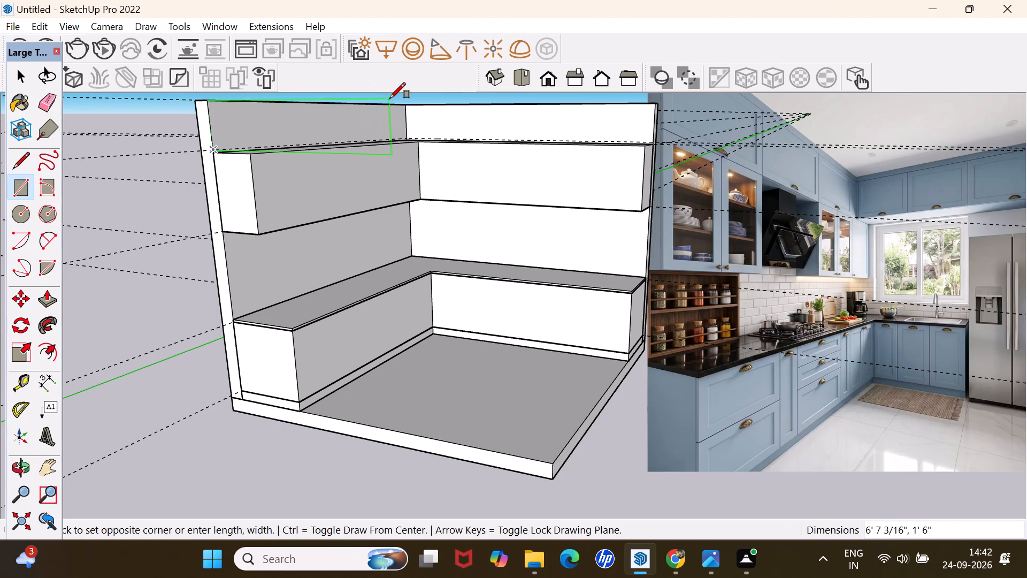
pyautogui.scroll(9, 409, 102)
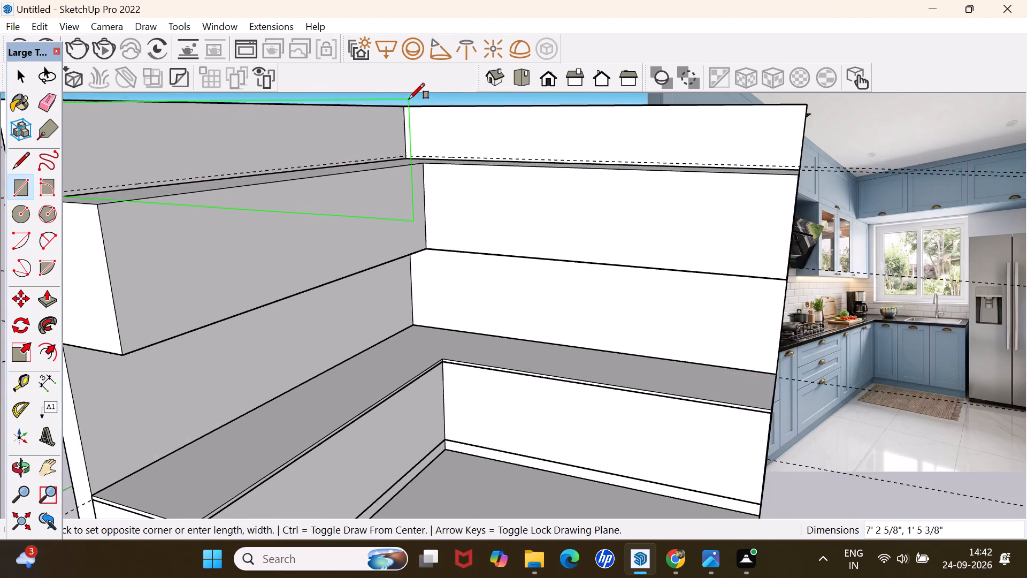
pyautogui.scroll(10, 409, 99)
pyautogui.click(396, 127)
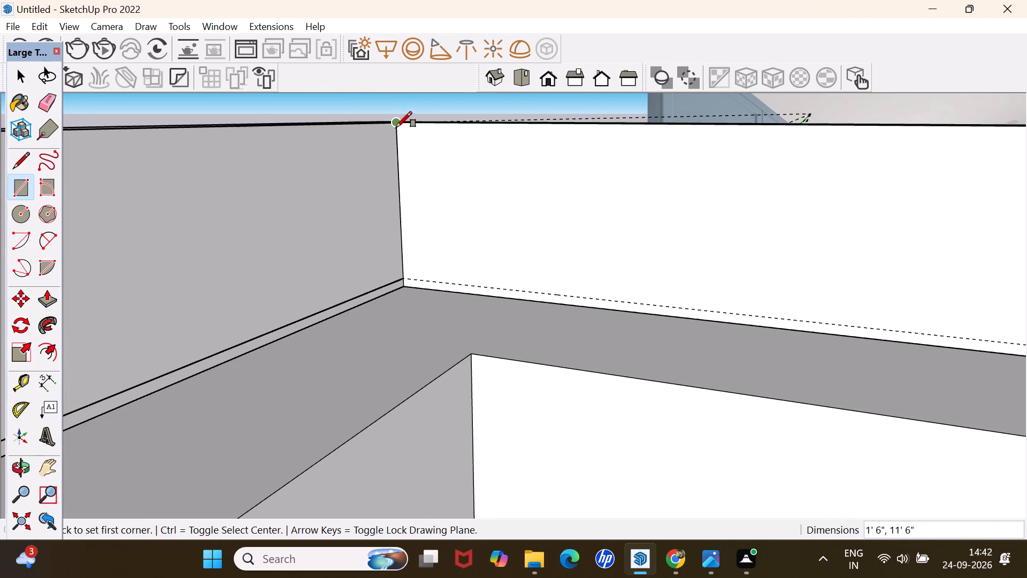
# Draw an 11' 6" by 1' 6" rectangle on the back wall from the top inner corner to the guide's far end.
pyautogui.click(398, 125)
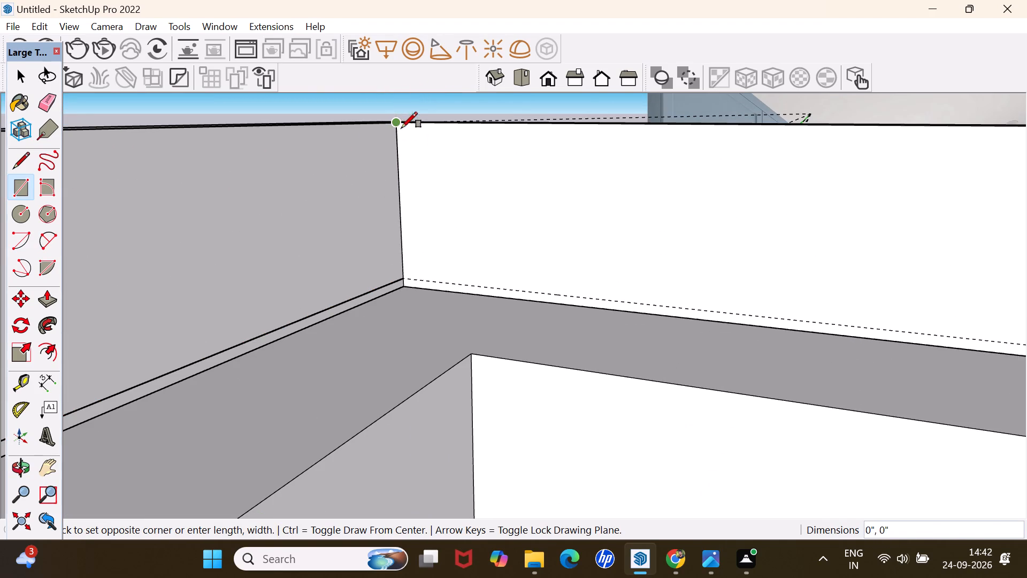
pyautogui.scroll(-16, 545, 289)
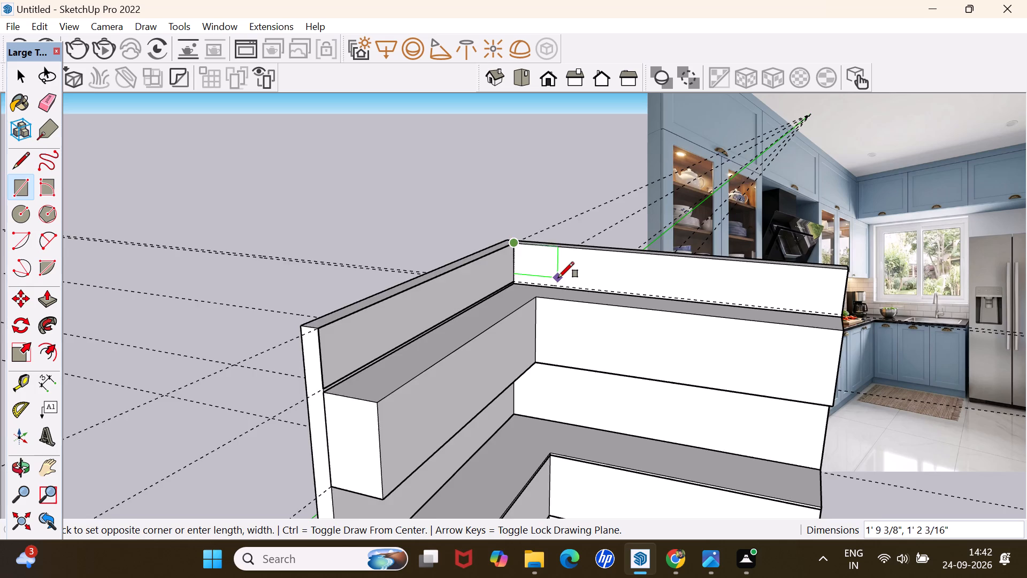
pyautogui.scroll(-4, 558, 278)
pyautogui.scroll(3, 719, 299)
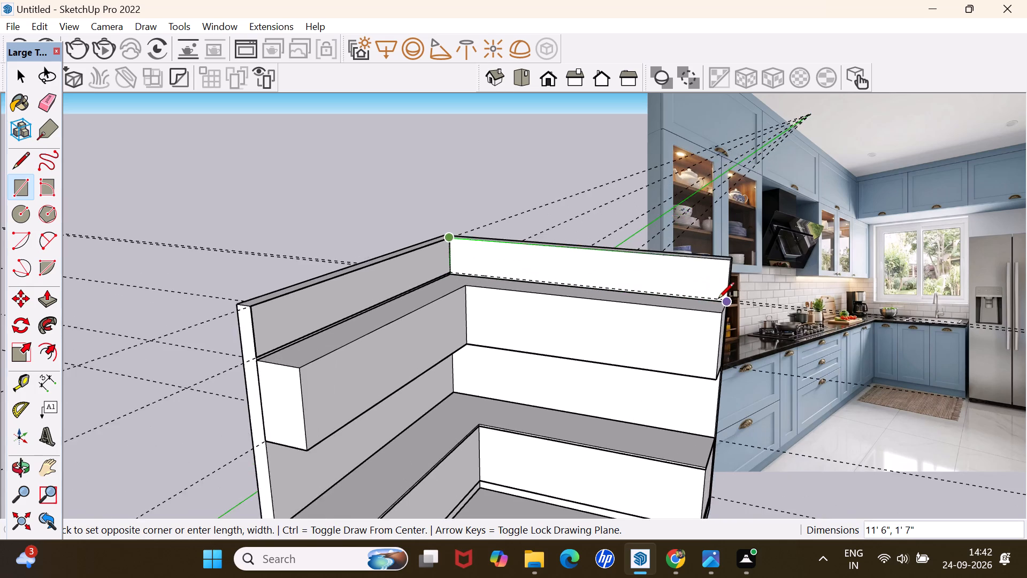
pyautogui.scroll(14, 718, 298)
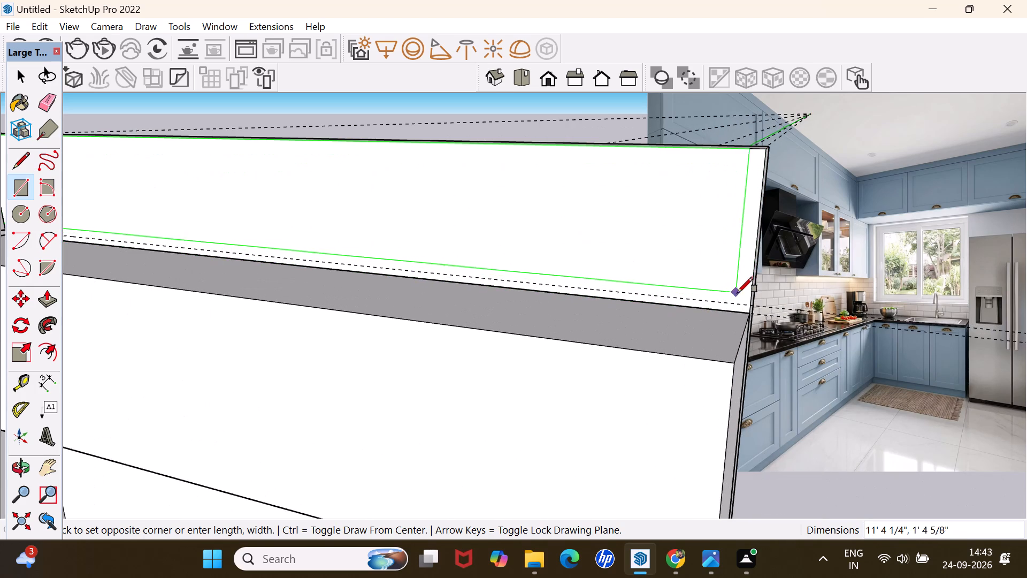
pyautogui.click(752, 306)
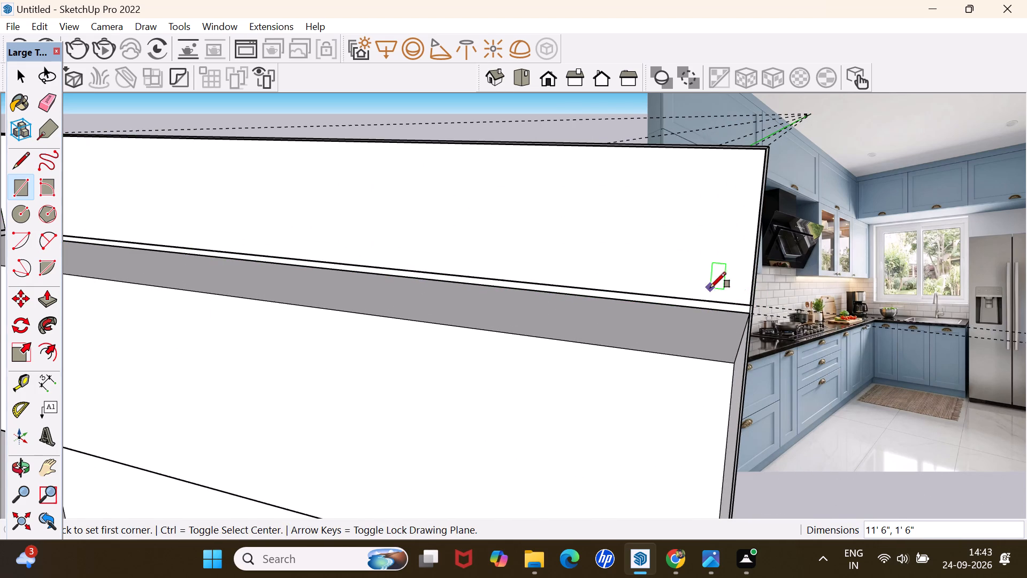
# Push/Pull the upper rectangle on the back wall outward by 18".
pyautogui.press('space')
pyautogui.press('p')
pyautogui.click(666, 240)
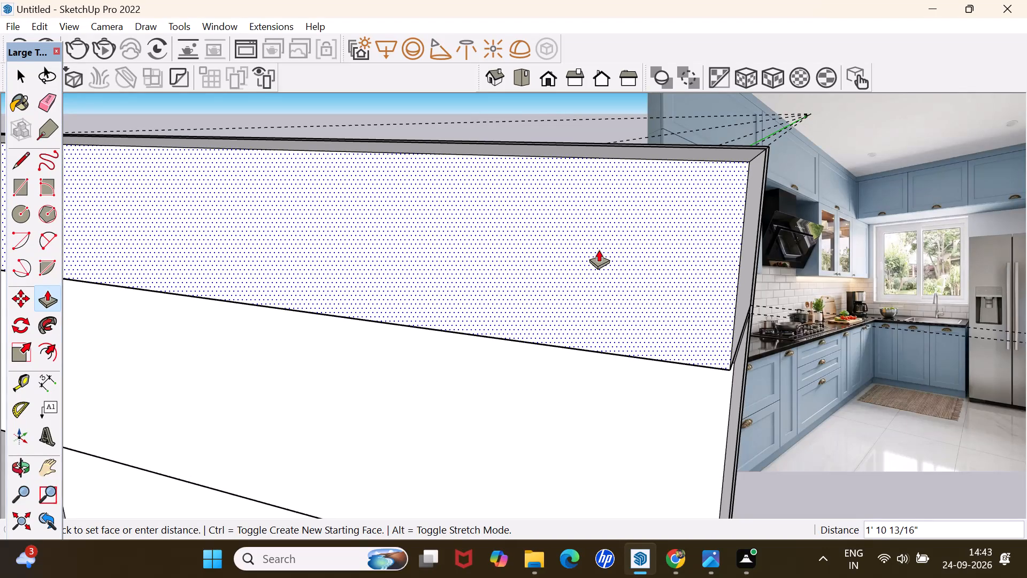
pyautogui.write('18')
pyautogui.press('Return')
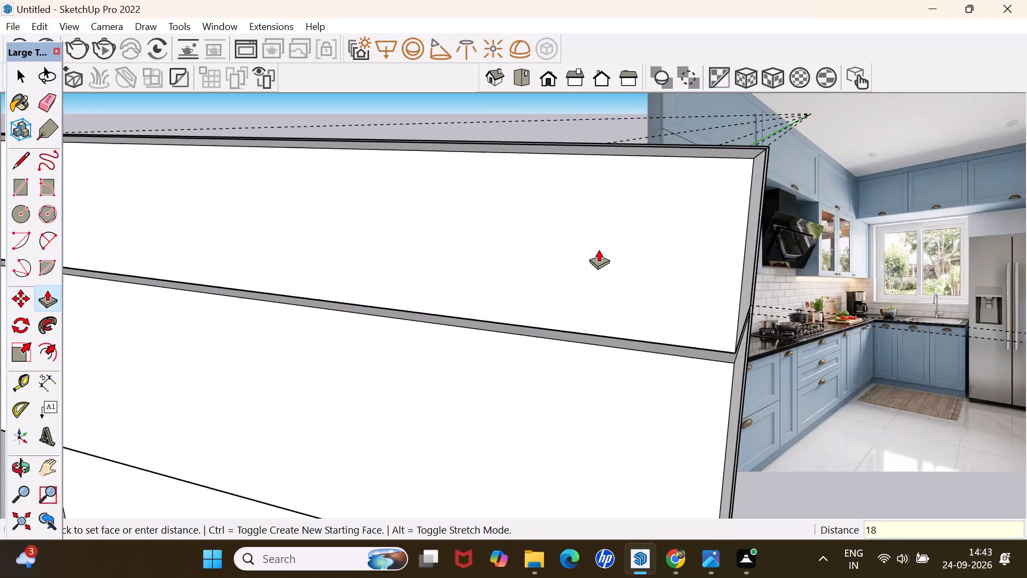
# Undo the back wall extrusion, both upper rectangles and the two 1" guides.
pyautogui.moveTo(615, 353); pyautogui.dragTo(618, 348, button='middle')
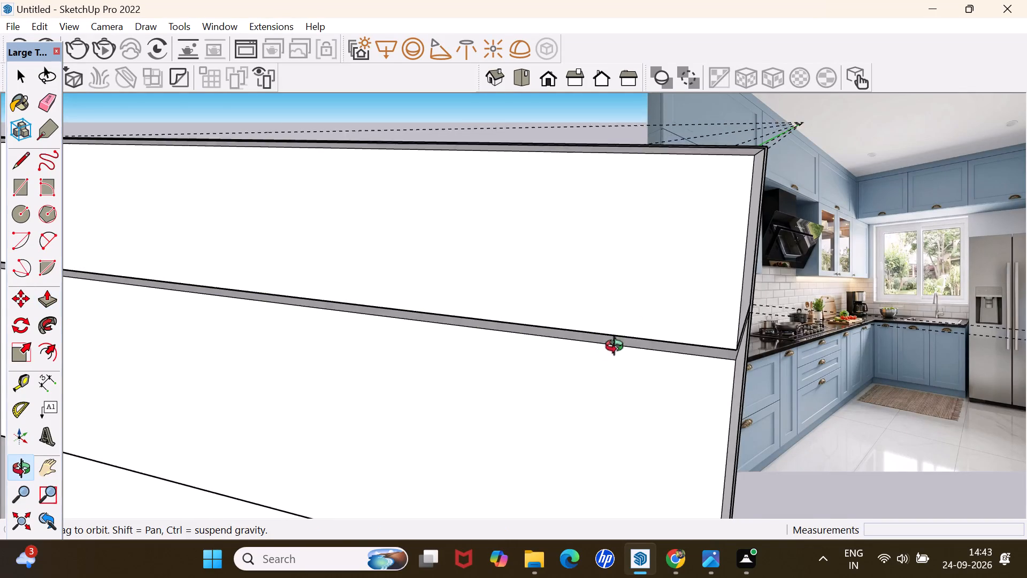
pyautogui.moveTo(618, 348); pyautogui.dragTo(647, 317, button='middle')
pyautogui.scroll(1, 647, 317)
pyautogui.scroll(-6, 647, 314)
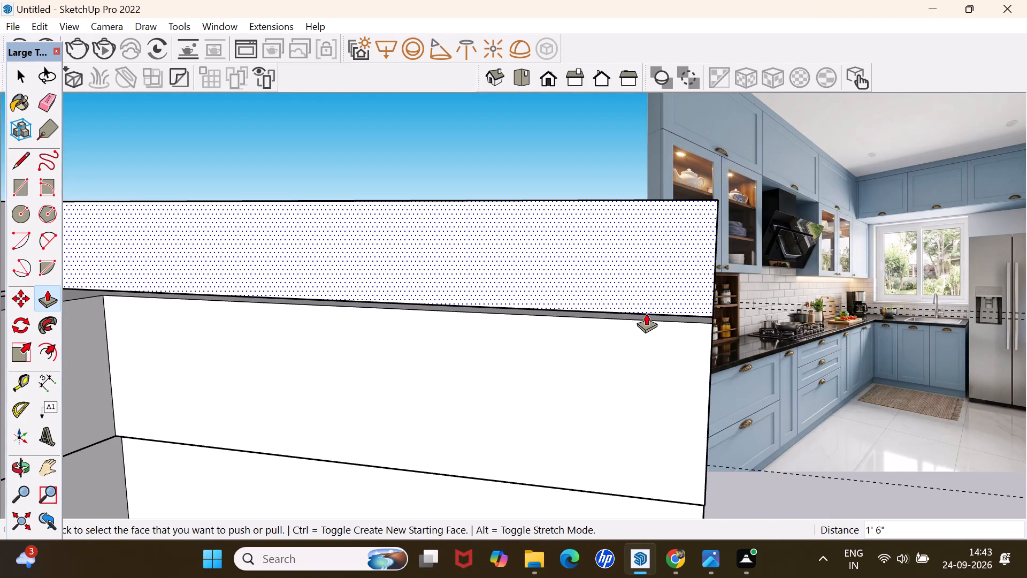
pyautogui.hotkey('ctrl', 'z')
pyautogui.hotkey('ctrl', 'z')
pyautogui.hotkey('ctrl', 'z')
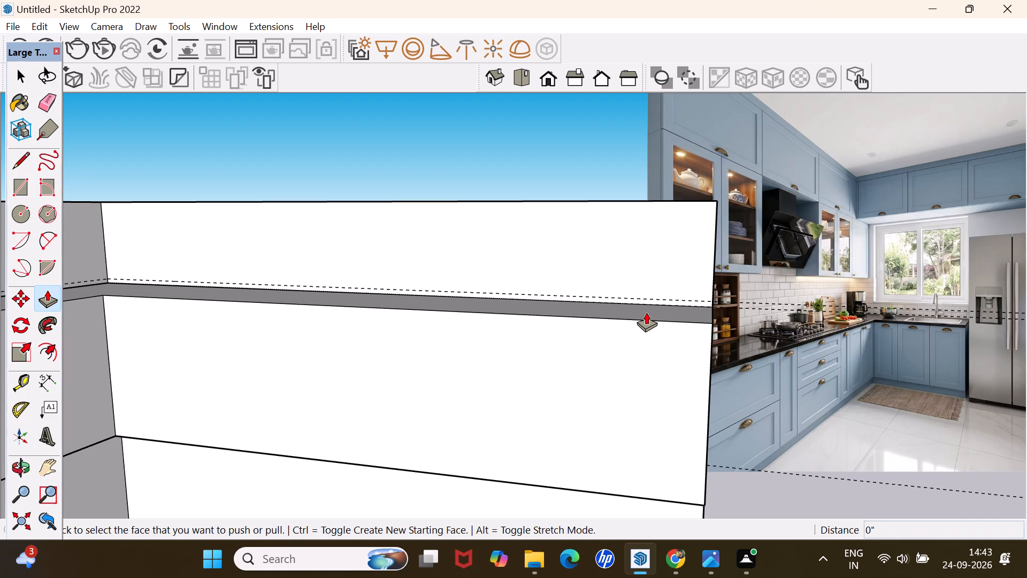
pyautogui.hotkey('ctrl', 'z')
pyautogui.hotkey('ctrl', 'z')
# Place a guide on the left wall 3 mm above the wall cabinet's top edge.
pyautogui.scroll(-19, 644, 316)
pyautogui.moveTo(502, 384); pyautogui.dragTo(404, 369, button='middle')
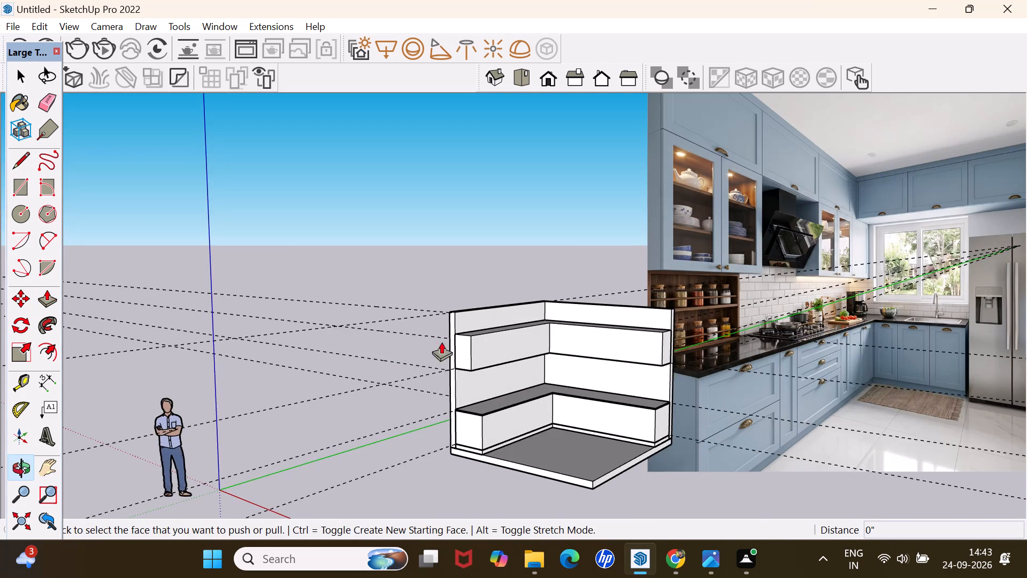
pyautogui.scroll(10, 463, 321)
pyautogui.press('space')
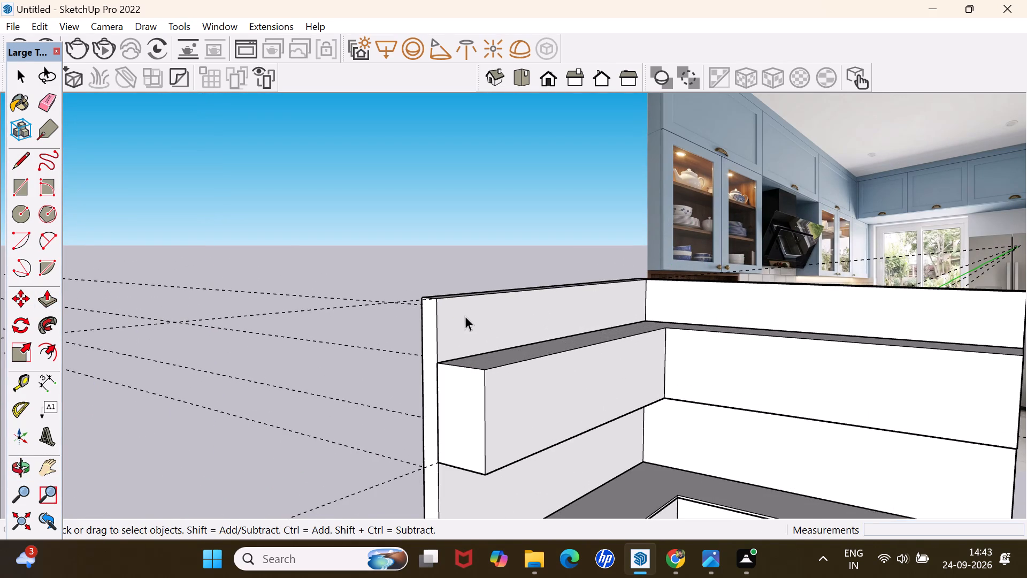
pyautogui.press('t')
pyautogui.moveTo(490, 355); pyautogui.dragTo(487, 366)
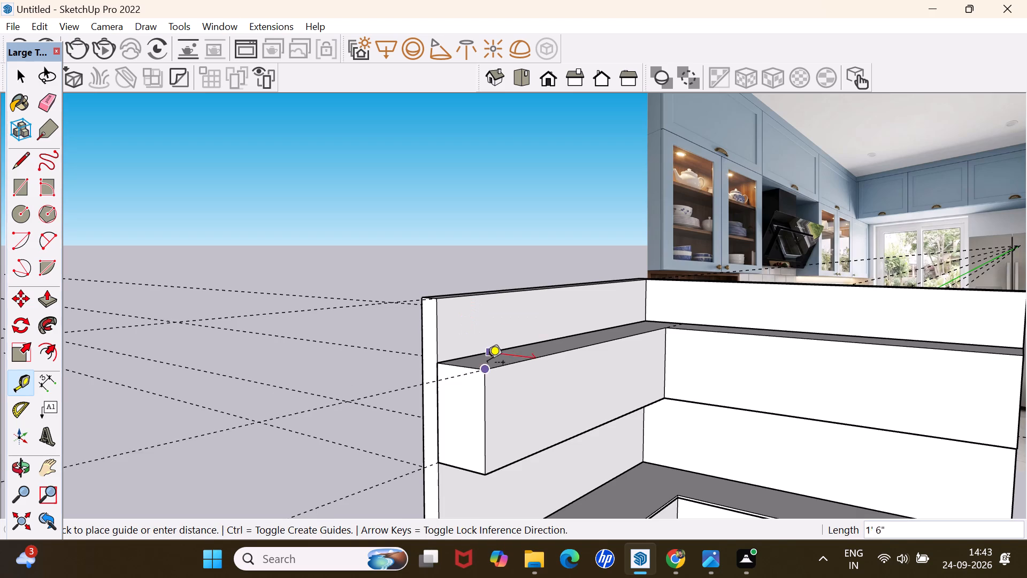
pyautogui.write('3mm')
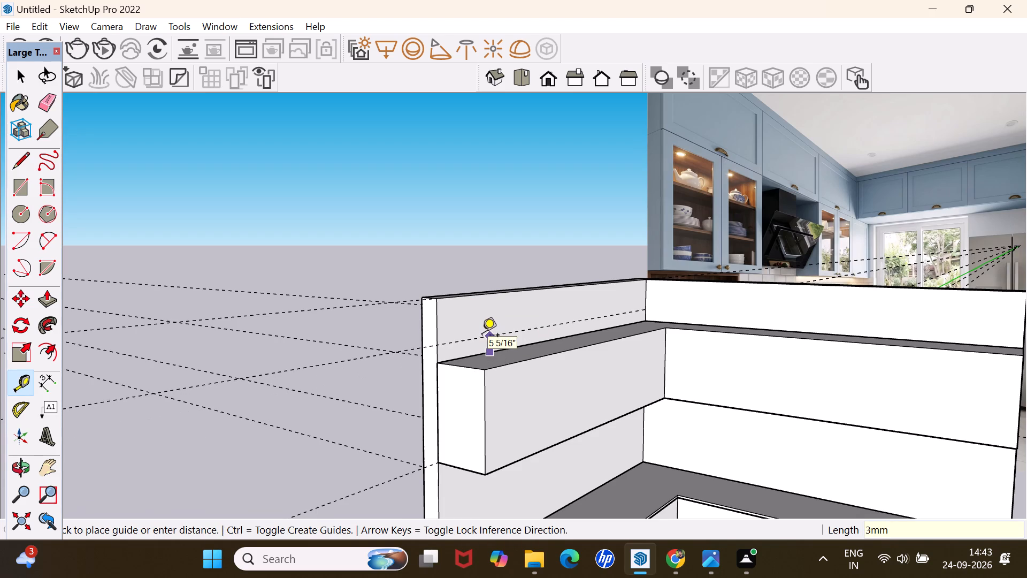
pyautogui.press('Return')
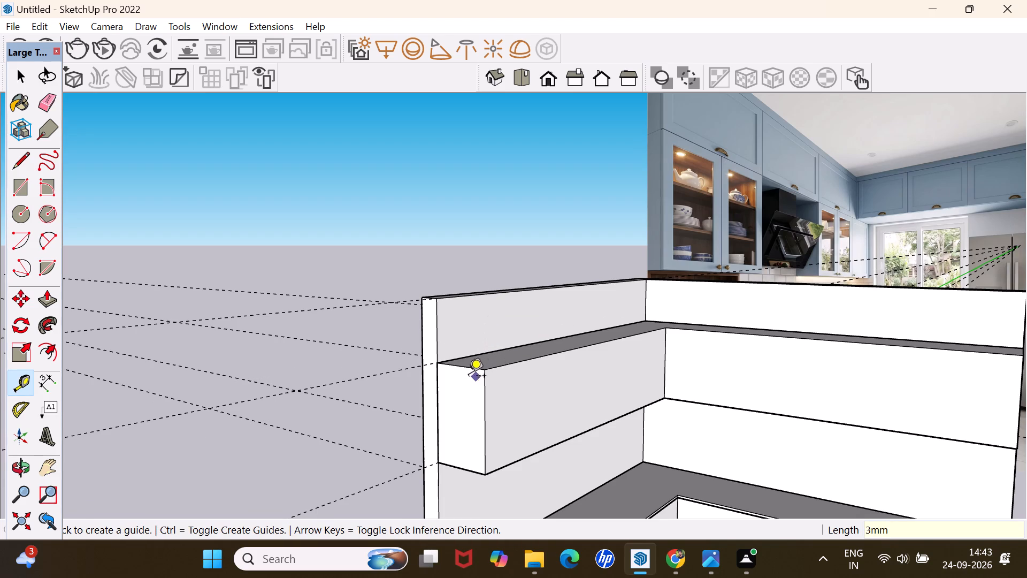
pyautogui.scroll(8, 444, 377)
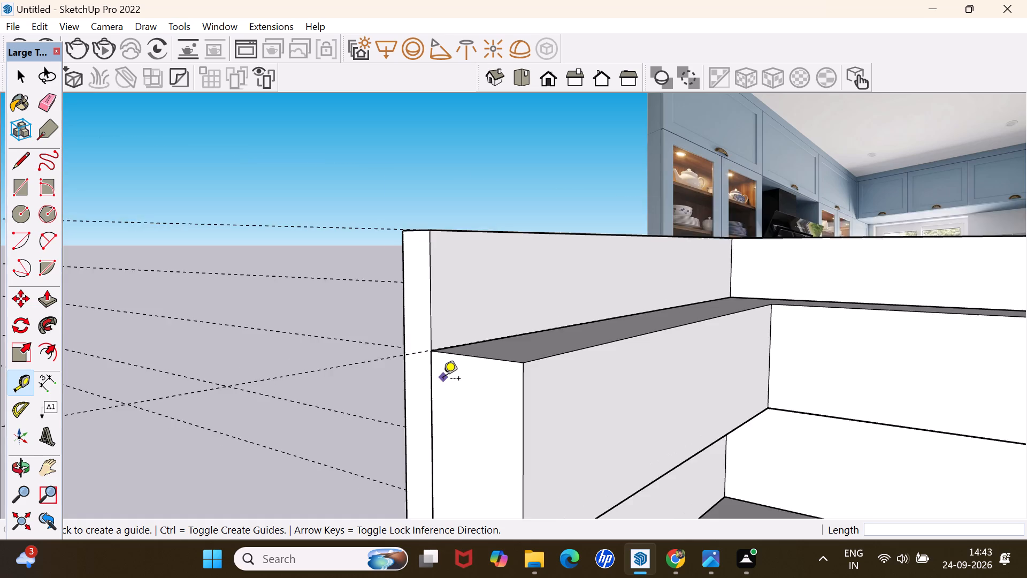
# Place a guide on the back wall 3 mm above the wall cabinet's top edge.
pyautogui.scroll(11, 443, 379)
pyautogui.scroll(-9, 438, 377)
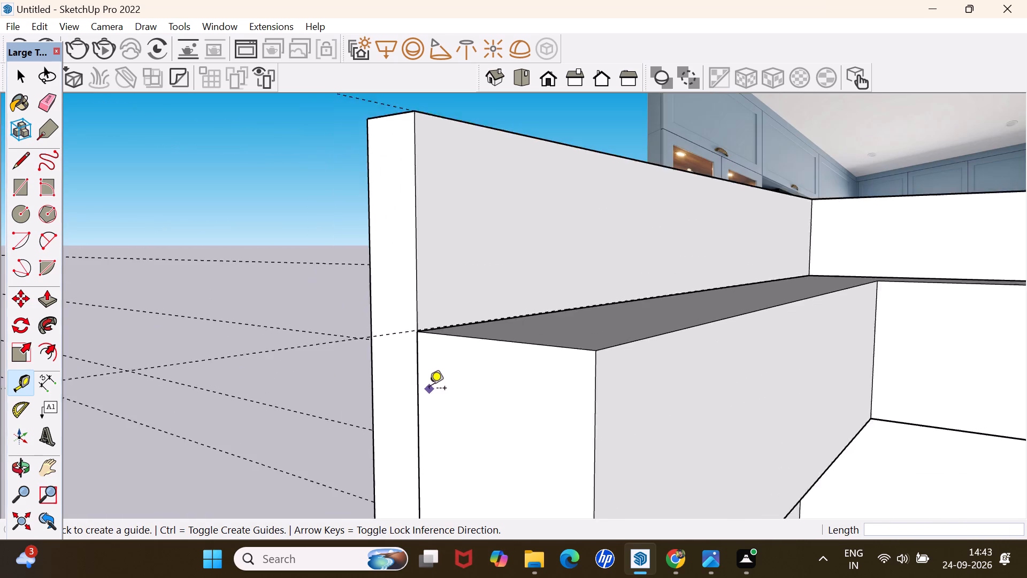
pyautogui.scroll(-18, 425, 386)
pyautogui.scroll(2, 640, 362)
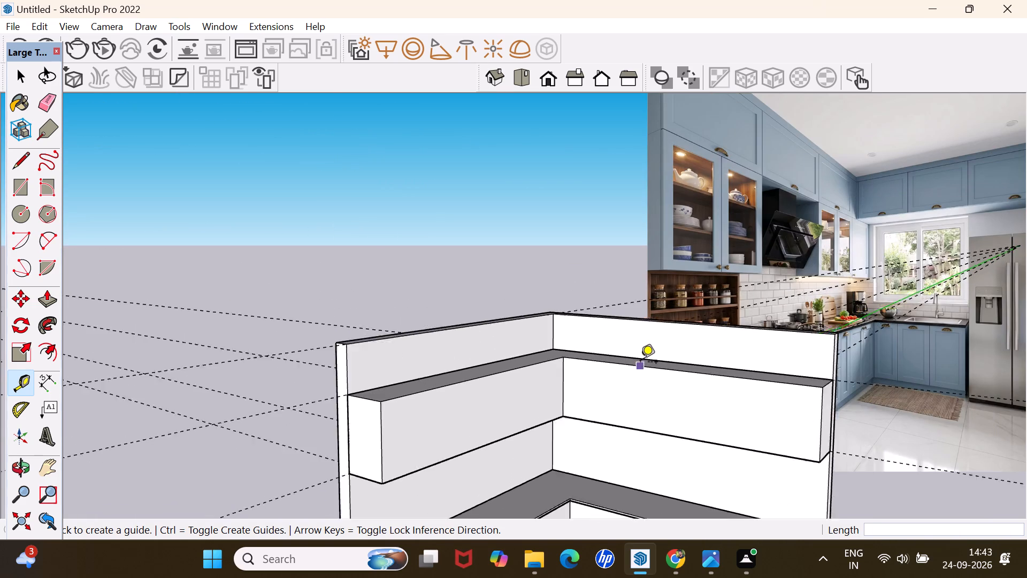
pyautogui.scroll(16, 640, 363)
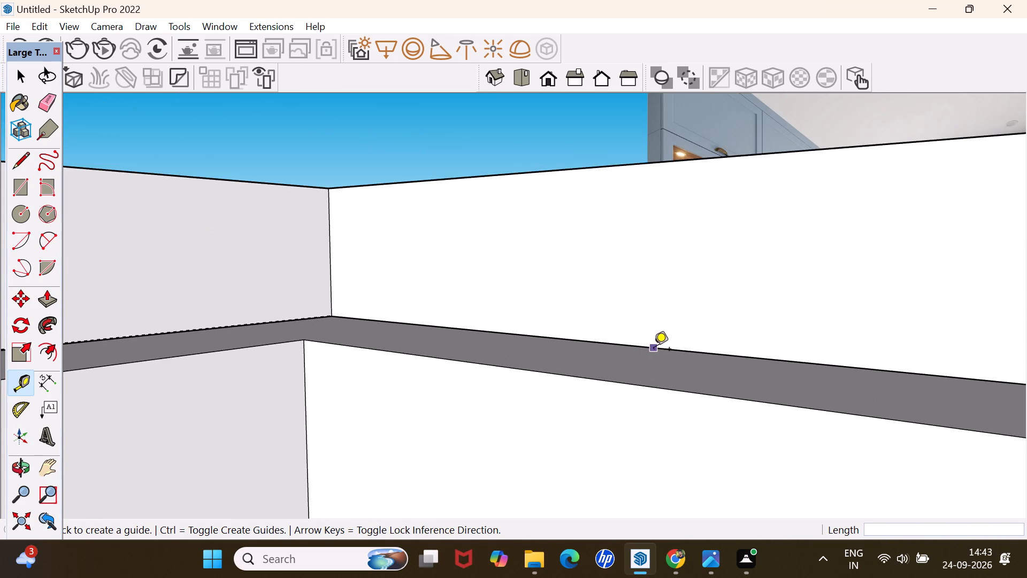
pyautogui.click(655, 350)
pyautogui.write('3mm')
pyautogui.press('Return')
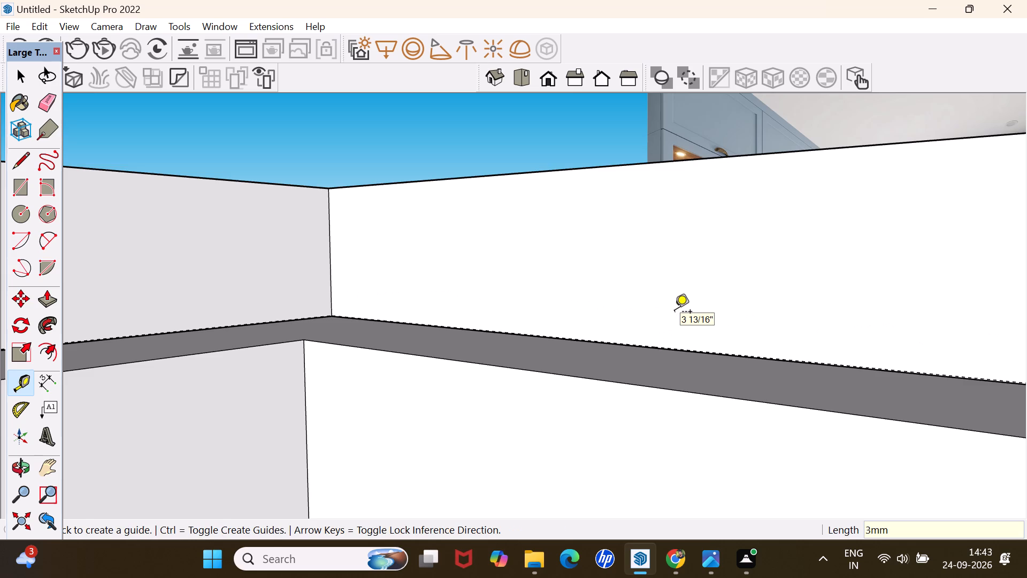
pyautogui.press('space')
# Draw a rectangle about 11' 6" by 1' 6 7/8" on the left wall, from the guide's outer end to the top inner corner.
pyautogui.scroll(-4, 512, 273)
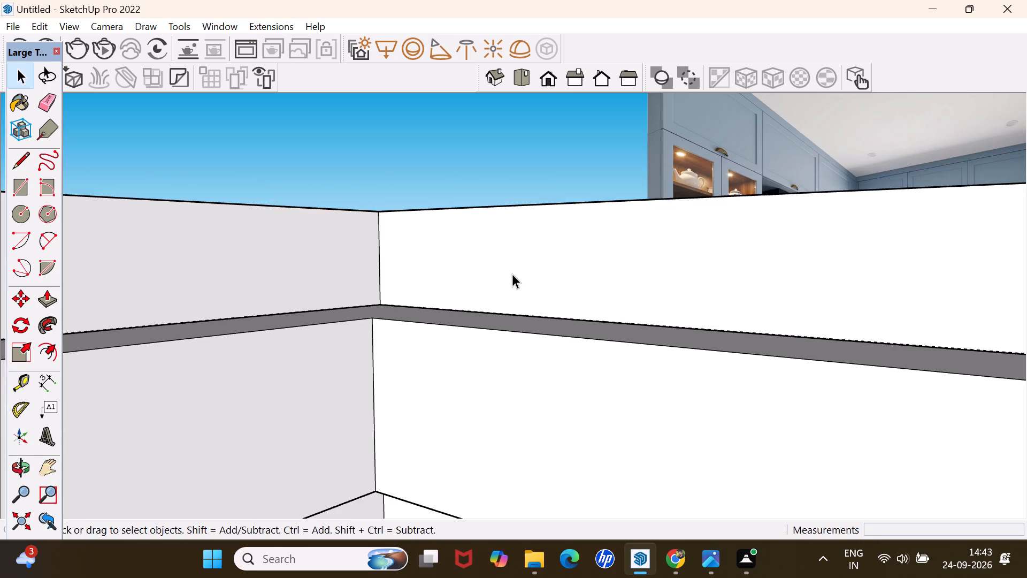
pyautogui.scroll(-16, 512, 273)
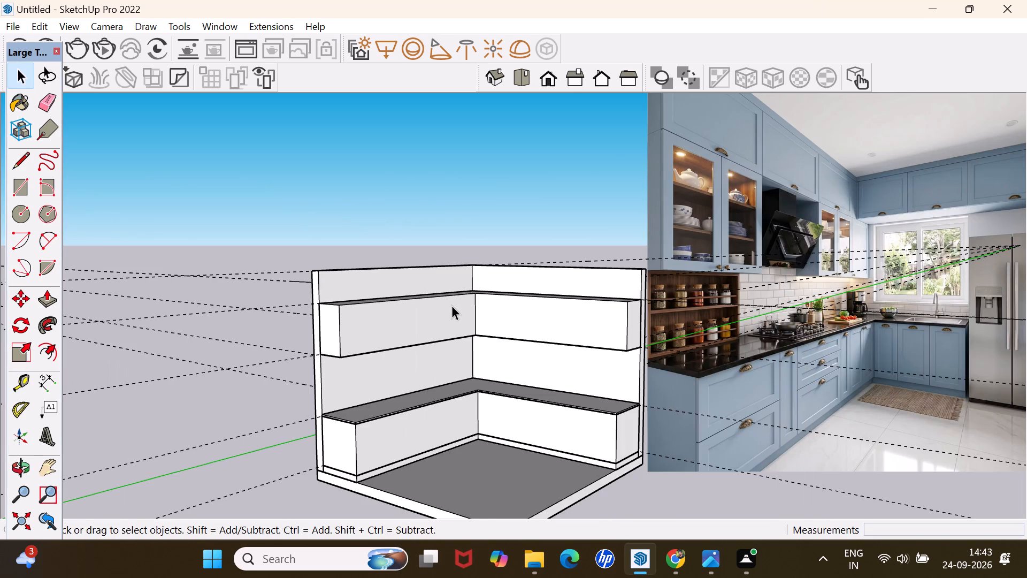
pyautogui.press('r')
pyautogui.scroll(10, 319, 270)
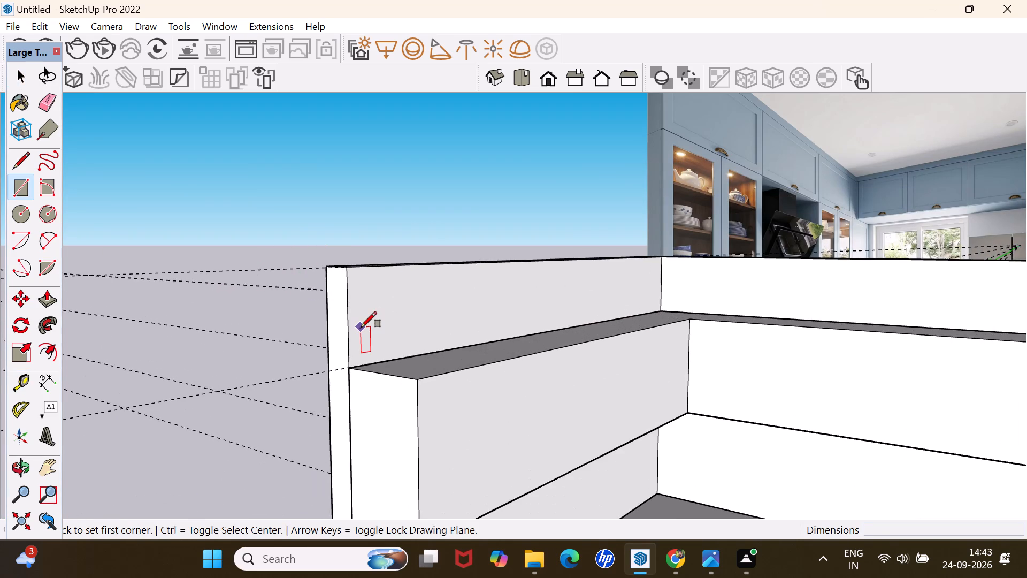
pyautogui.scroll(10, 362, 328)
pyautogui.scroll(4, 354, 399)
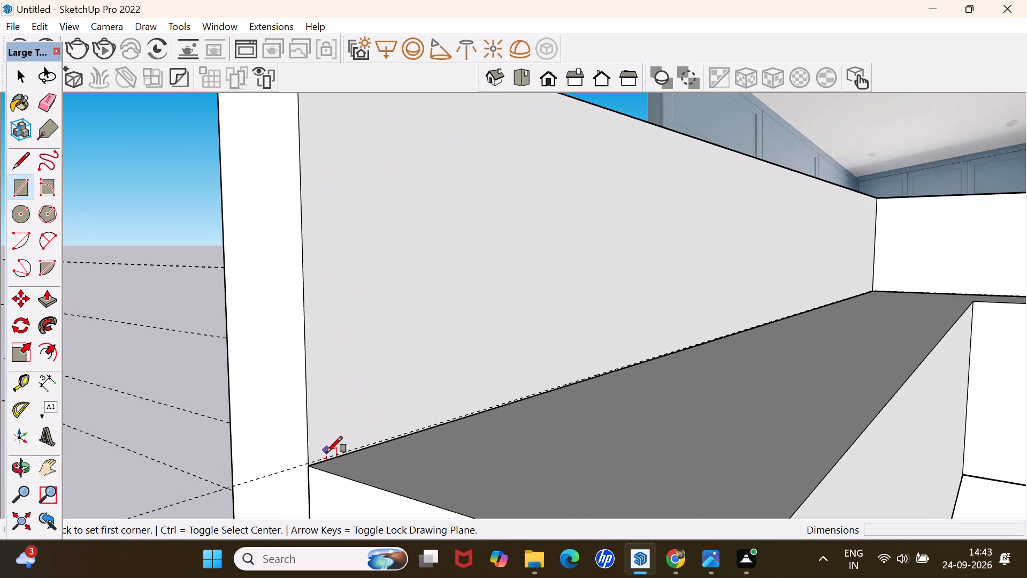
pyautogui.scroll(11, 308, 462)
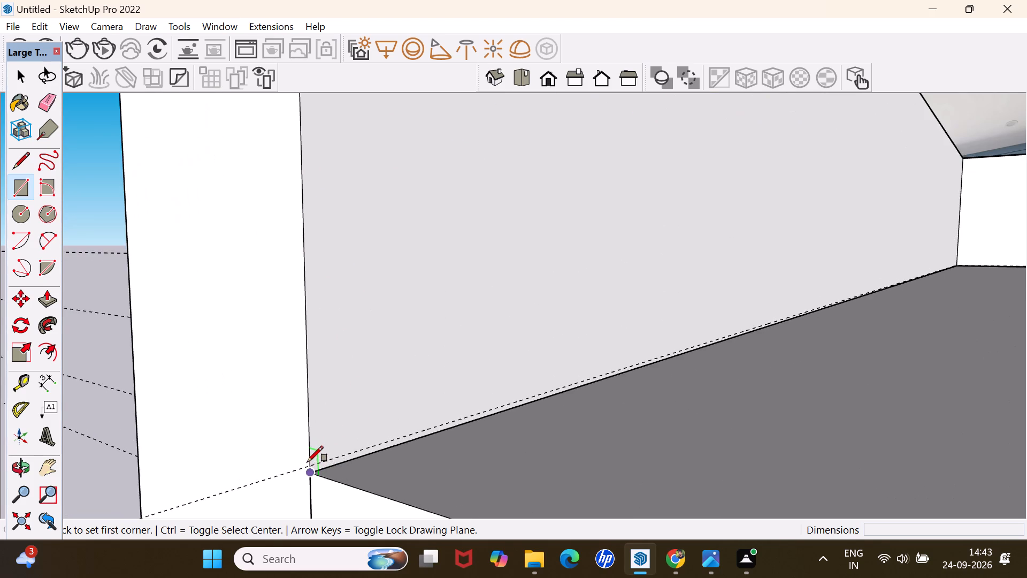
pyautogui.scroll(5, 307, 462)
pyautogui.click(310, 471)
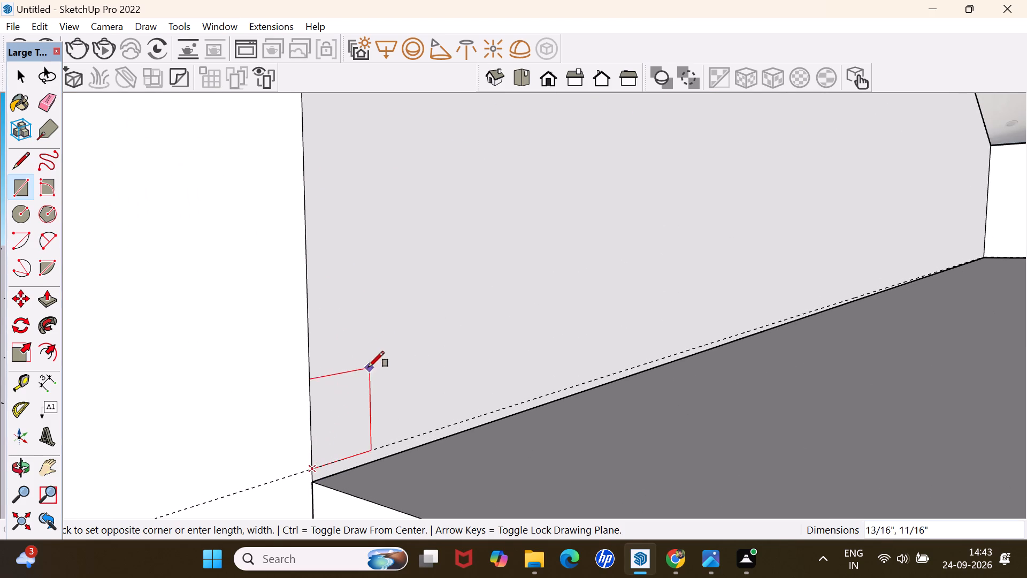
pyautogui.scroll(-20, 377, 324)
pyautogui.scroll(-8, 377, 324)
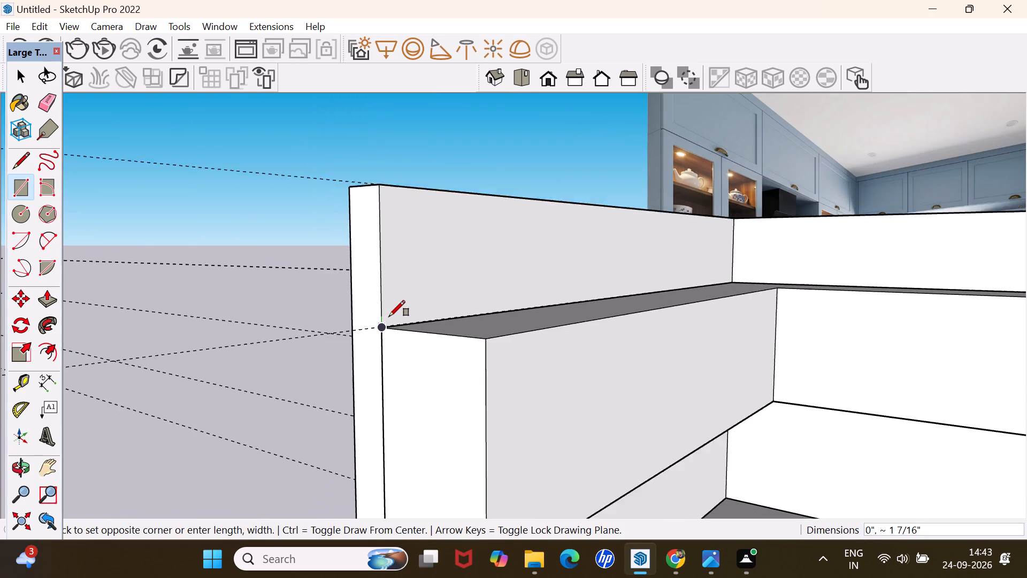
pyautogui.scroll(-6, 389, 316)
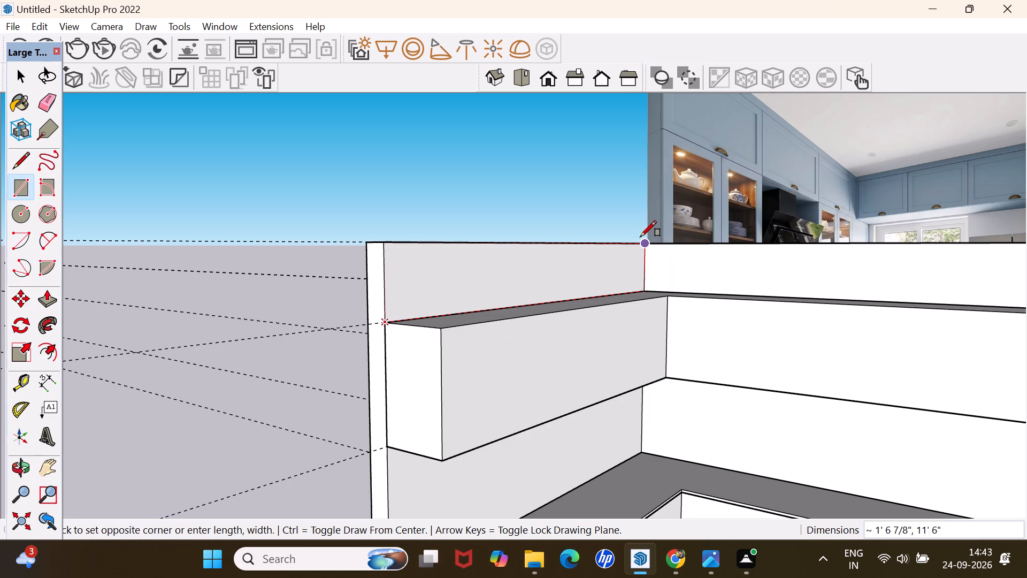
pyautogui.click(641, 247)
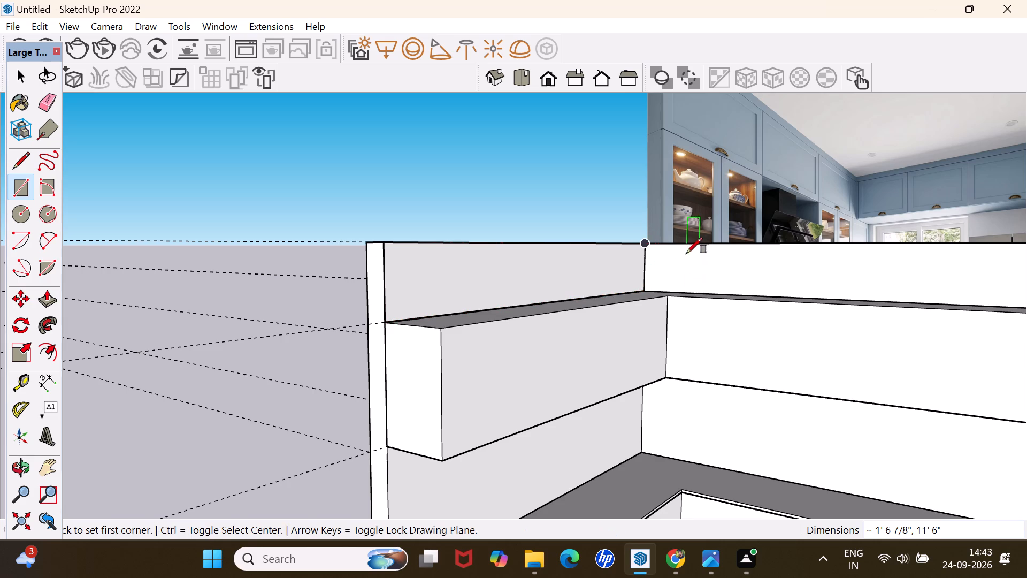
# Draw a rectangle about 11' 6" by 1' 6 7/8" on the back wall, from the inner corner at the guide to the wall's far top corner.
pyautogui.scroll(14, 632, 269)
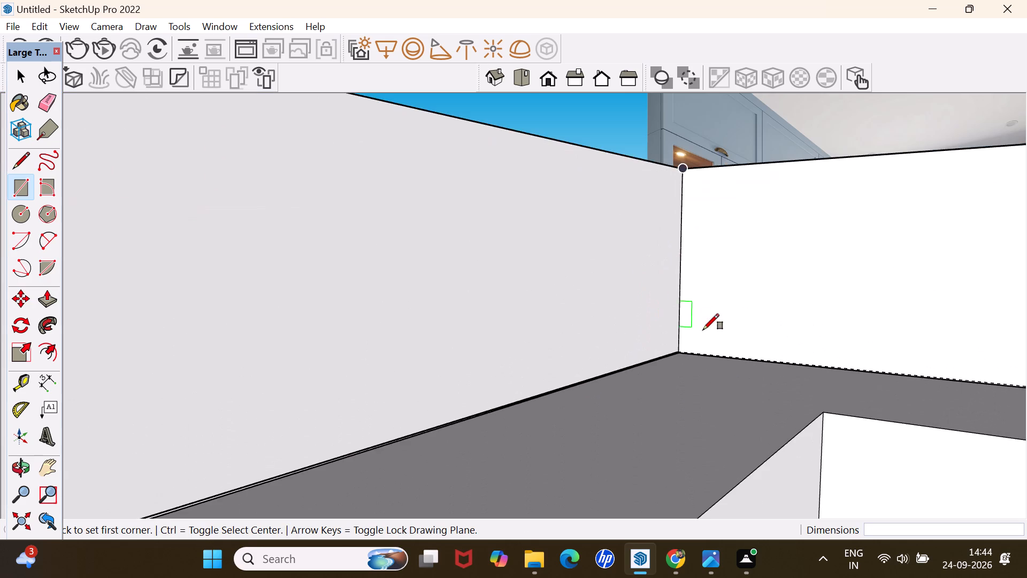
pyautogui.scroll(5, 703, 330)
pyautogui.scroll(18, 680, 419)
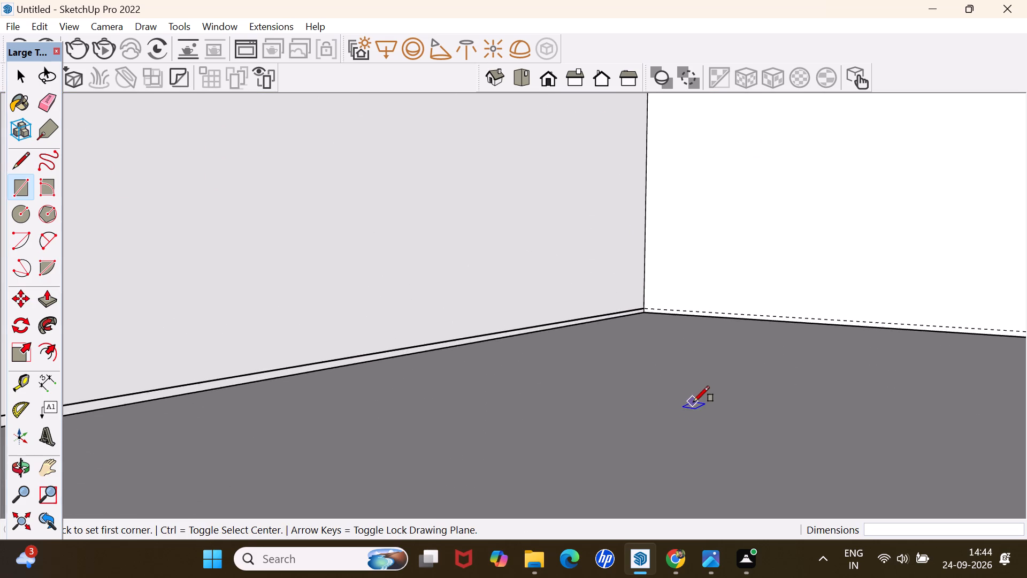
pyautogui.scroll(2, 693, 402)
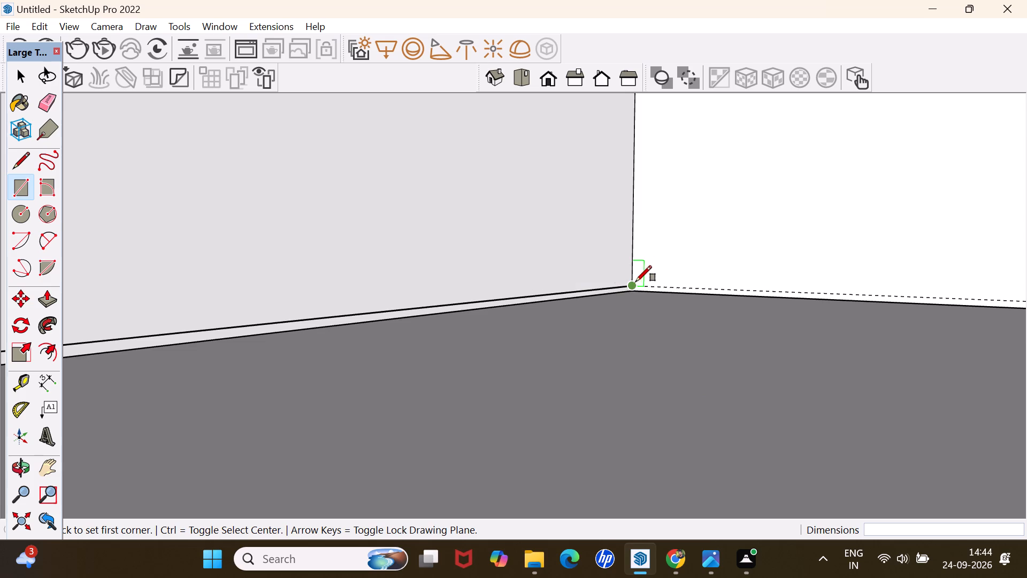
pyautogui.click(633, 285)
pyautogui.scroll(-8, 756, 170)
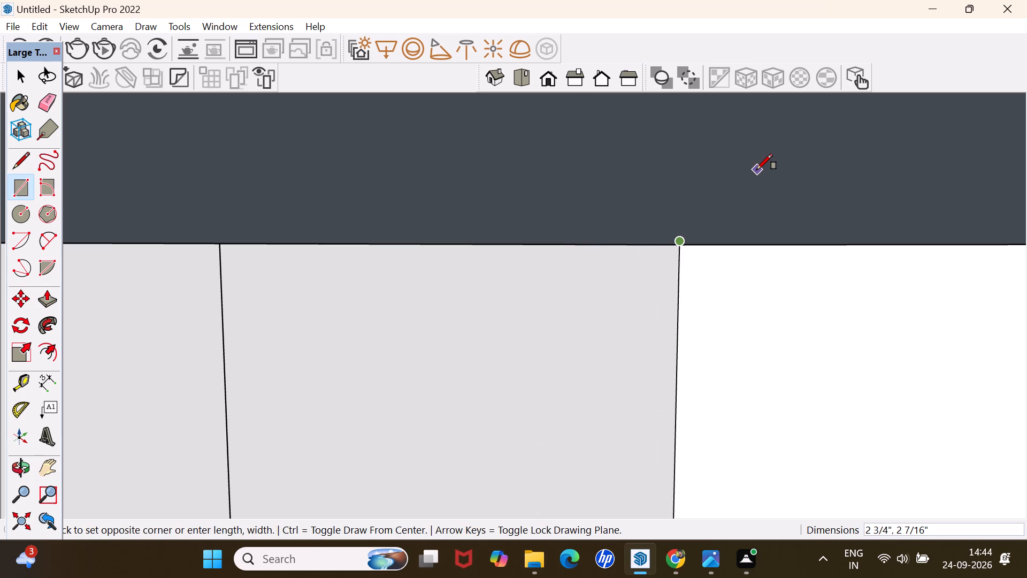
pyautogui.scroll(-6, 756, 170)
pyautogui.scroll(-16, 757, 178)
pyautogui.scroll(-12, 753, 186)
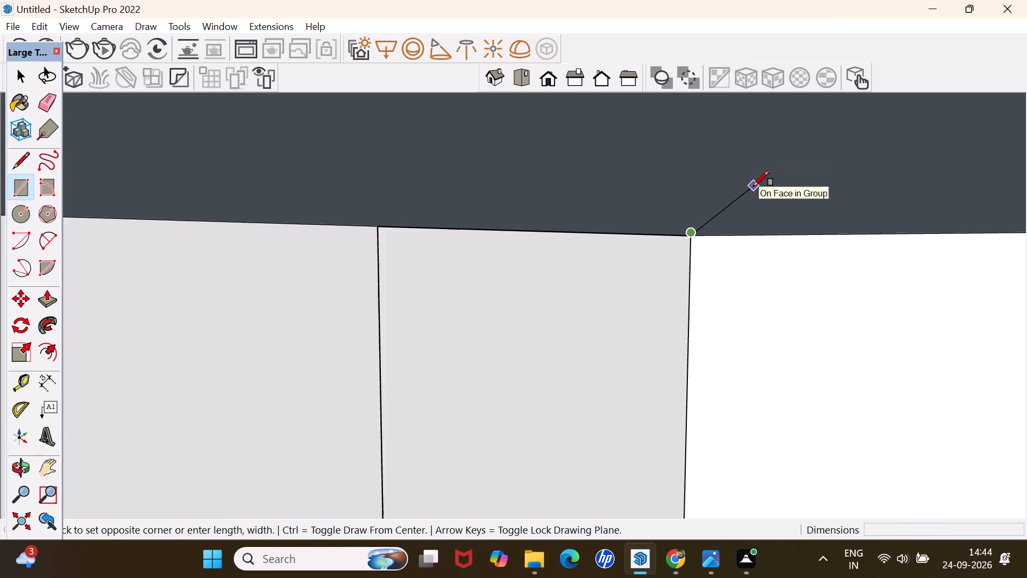
pyautogui.scroll(-20, 753, 186)
pyautogui.scroll(-15, 753, 186)
pyautogui.scroll(-7, 753, 186)
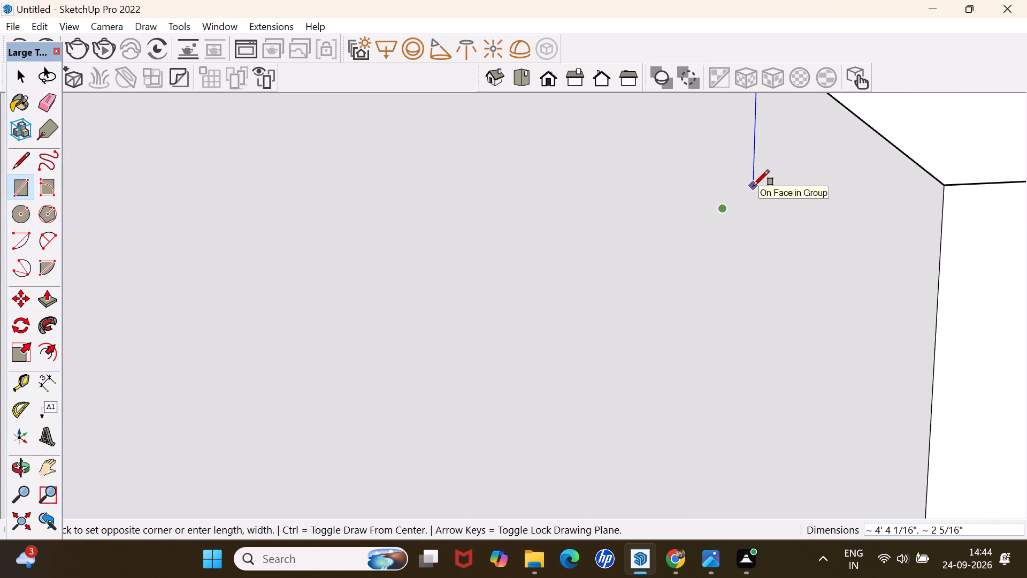
pyautogui.scroll(-8, 753, 186)
pyautogui.scroll(-20, 753, 186)
pyautogui.scroll(-11, 753, 186)
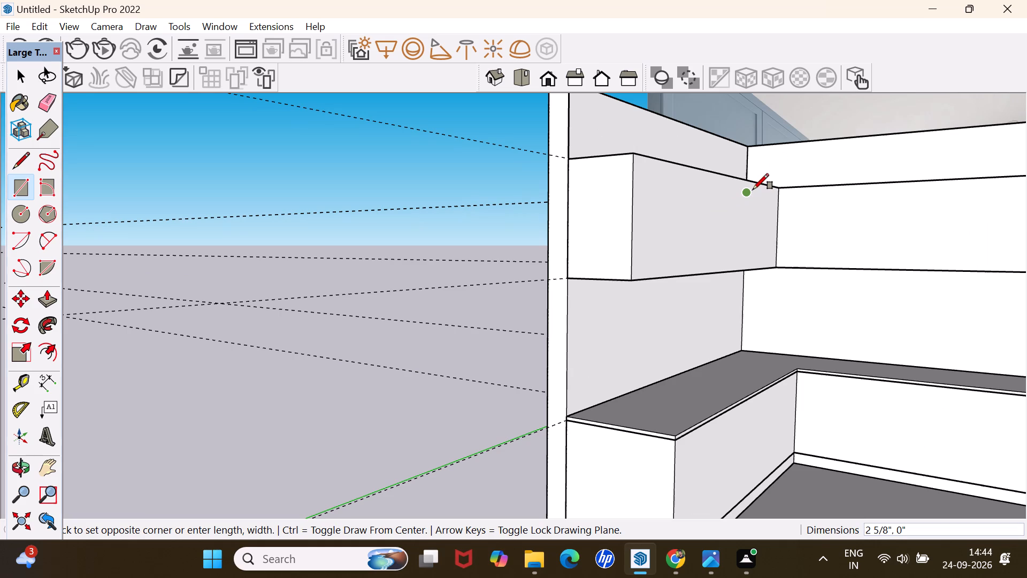
pyautogui.moveTo(849, 156); pyautogui.dragTo(884, 199, button='middle')
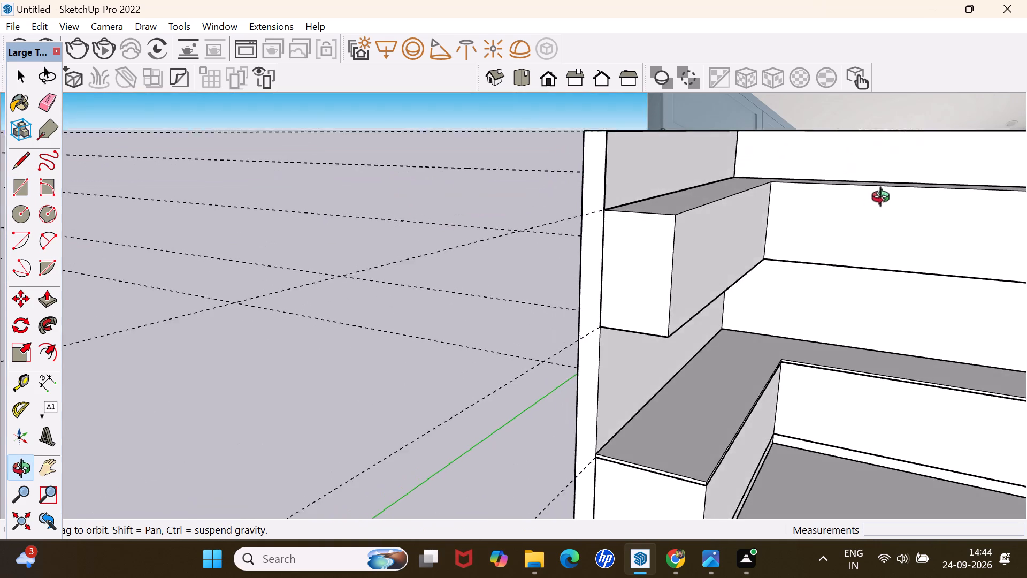
pyautogui.moveTo(884, 199); pyautogui.dragTo(975, 234, button='middle')
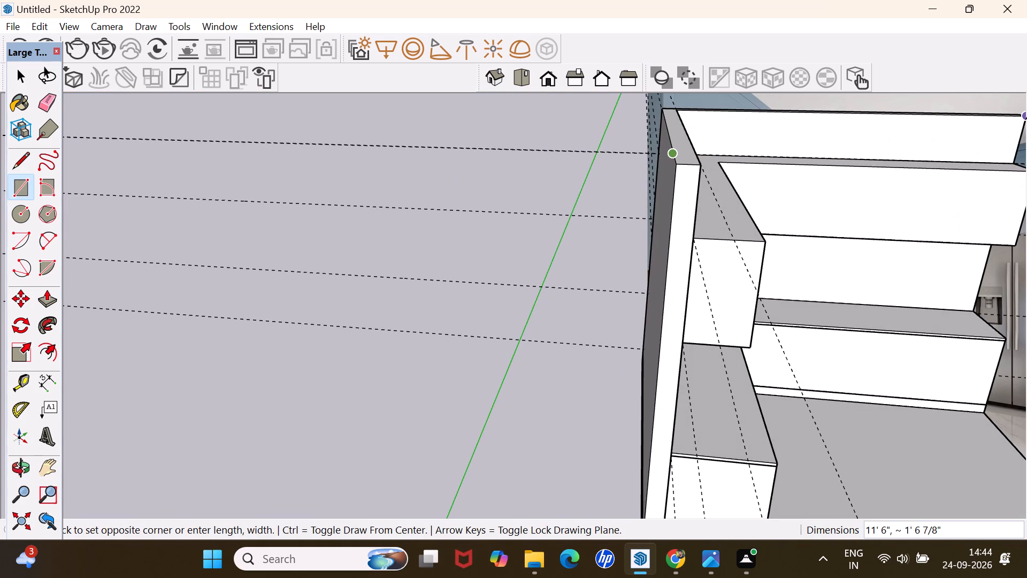
pyautogui.click(1026, 119)
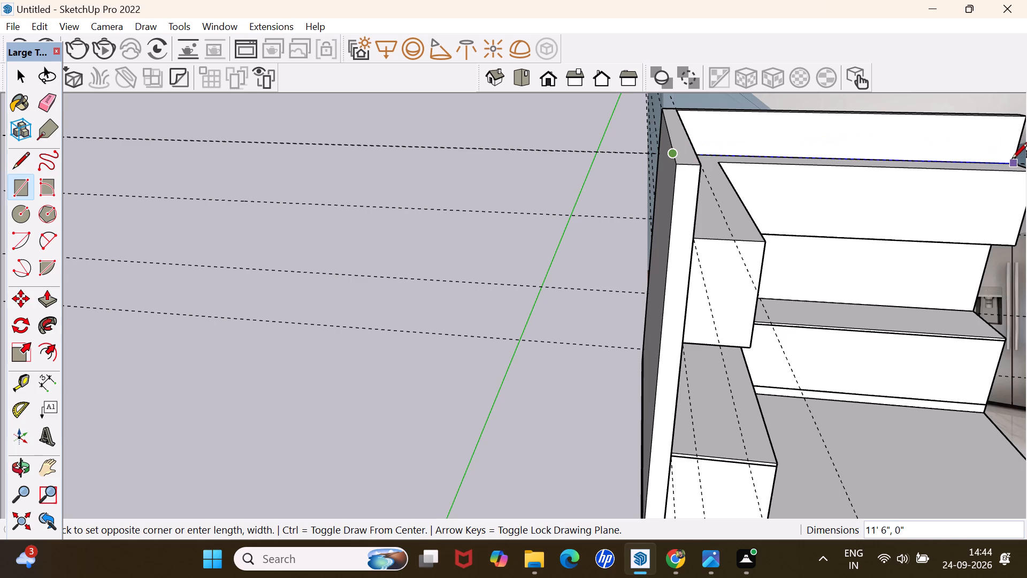
pyautogui.scroll(8, 1009, 162)
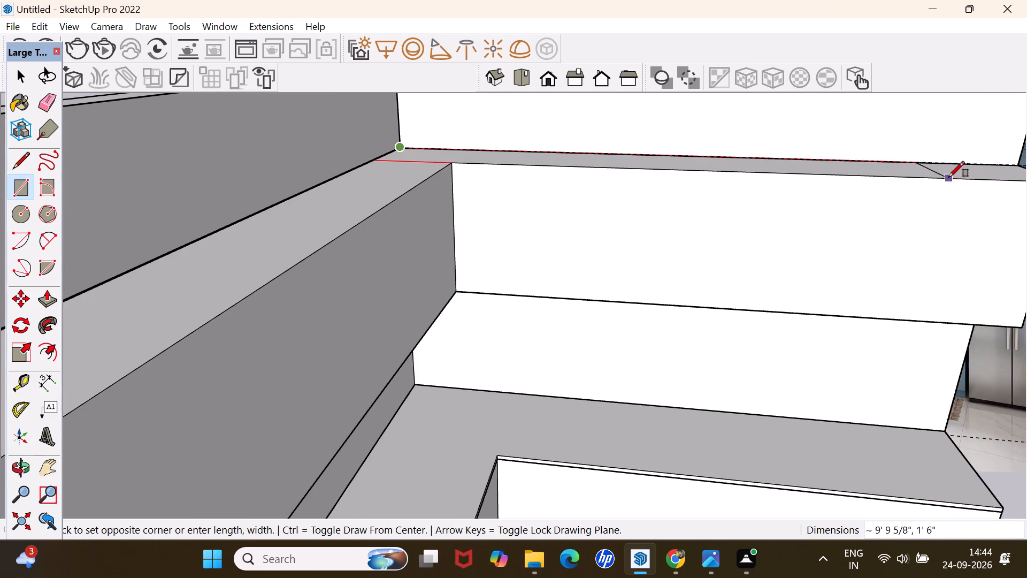
pyautogui.moveTo(943, 181); pyautogui.dragTo(990, 161, button='middle')
pyautogui.scroll(3, 980, 118)
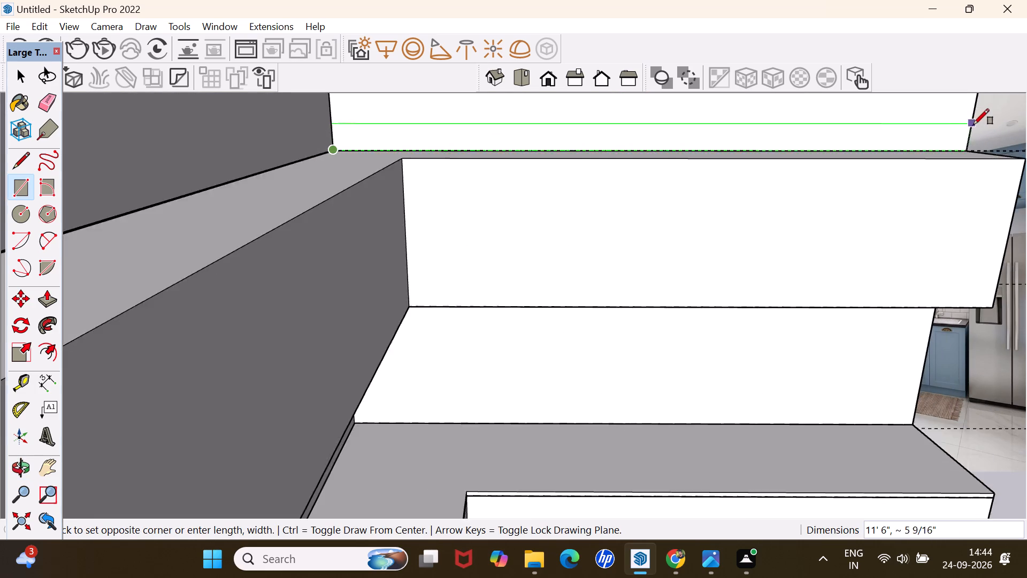
pyautogui.scroll(5, 973, 125)
pyautogui.scroll(-8, 953, 133)
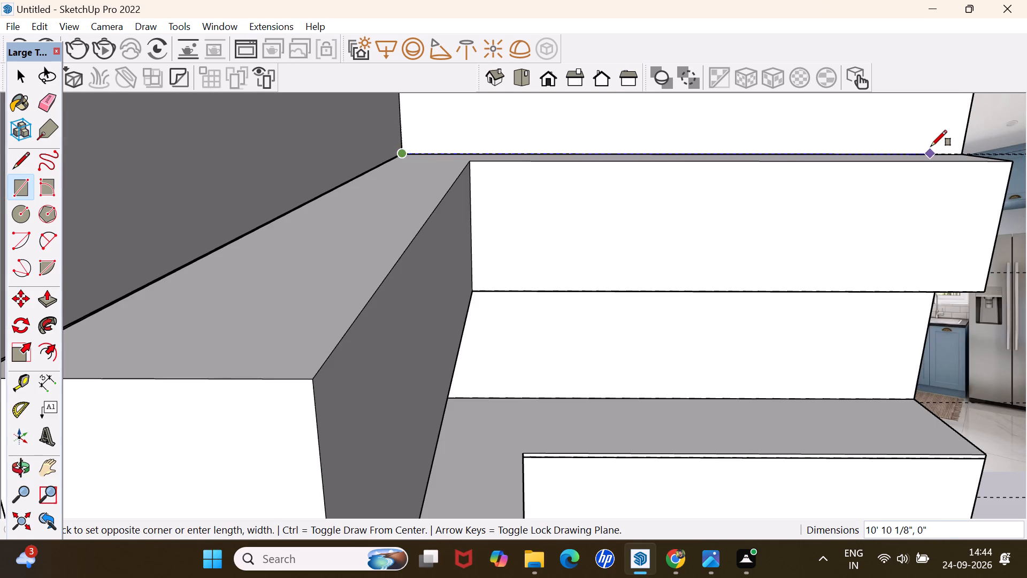
pyautogui.moveTo(924, 119); pyautogui.dragTo(913, 70, button='middle')
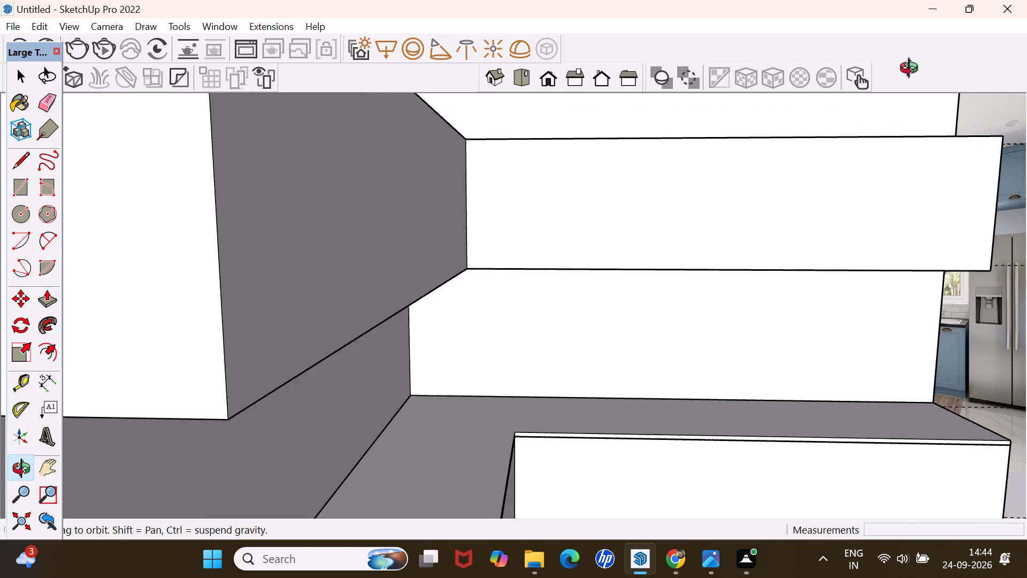
pyautogui.moveTo(913, 70); pyautogui.dragTo(913, 68, button='middle')
pyautogui.scroll(-15, 901, 82)
pyautogui.scroll(-3, 900, 139)
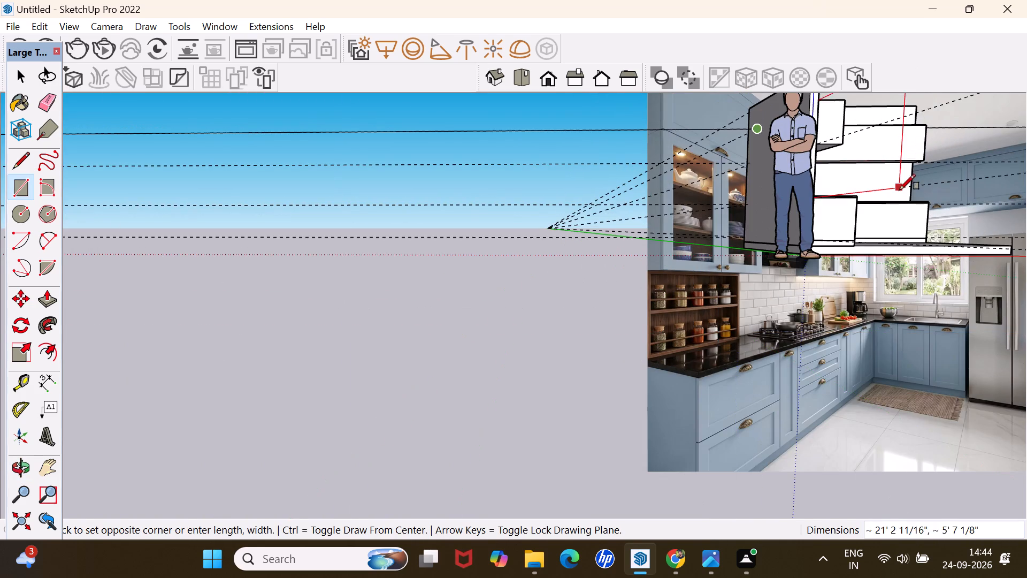
pyautogui.moveTo(899, 190); pyautogui.dragTo(875, 138, button='middle')
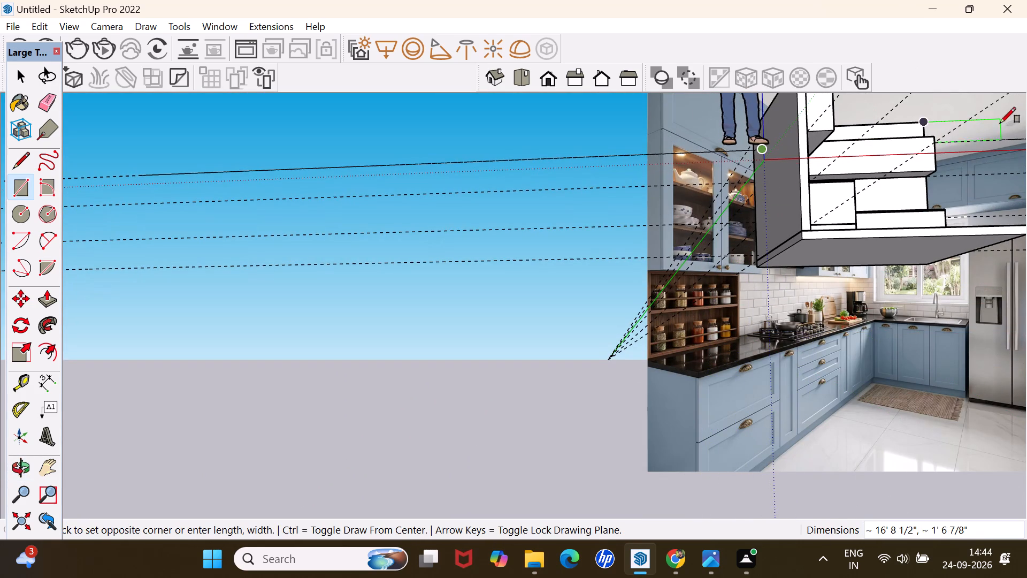
pyautogui.scroll(14, 937, 107)
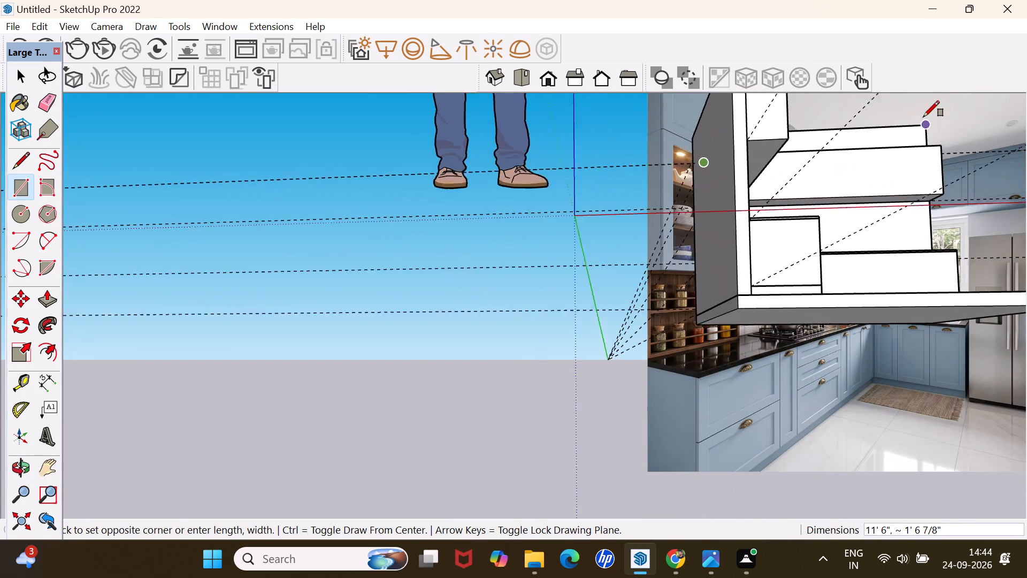
pyautogui.scroll(17, 923, 117)
pyautogui.scroll(6, 933, 104)
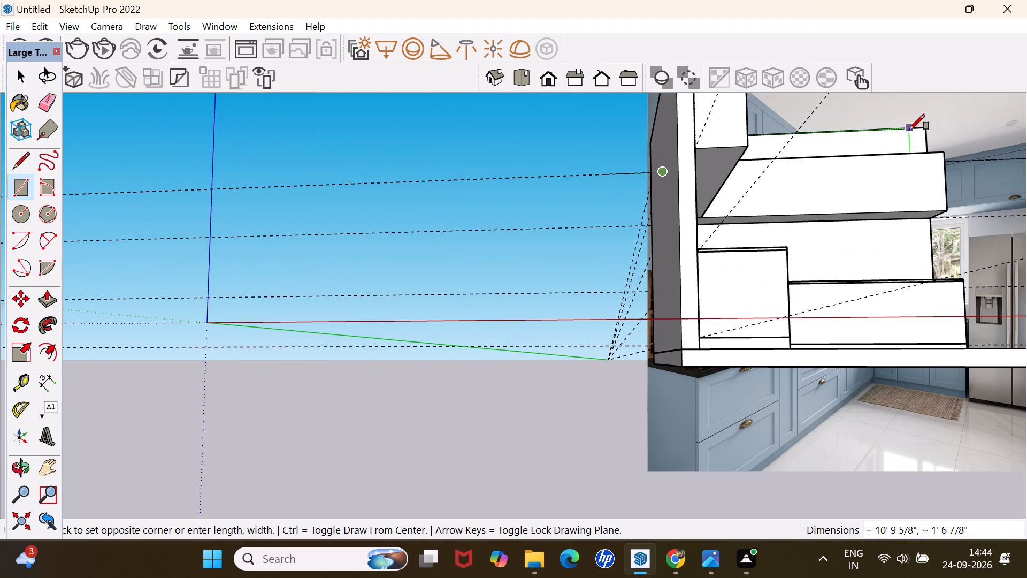
pyautogui.moveTo(909, 133); pyautogui.dragTo(888, 158, button='middle')
pyautogui.scroll(4, 967, 101)
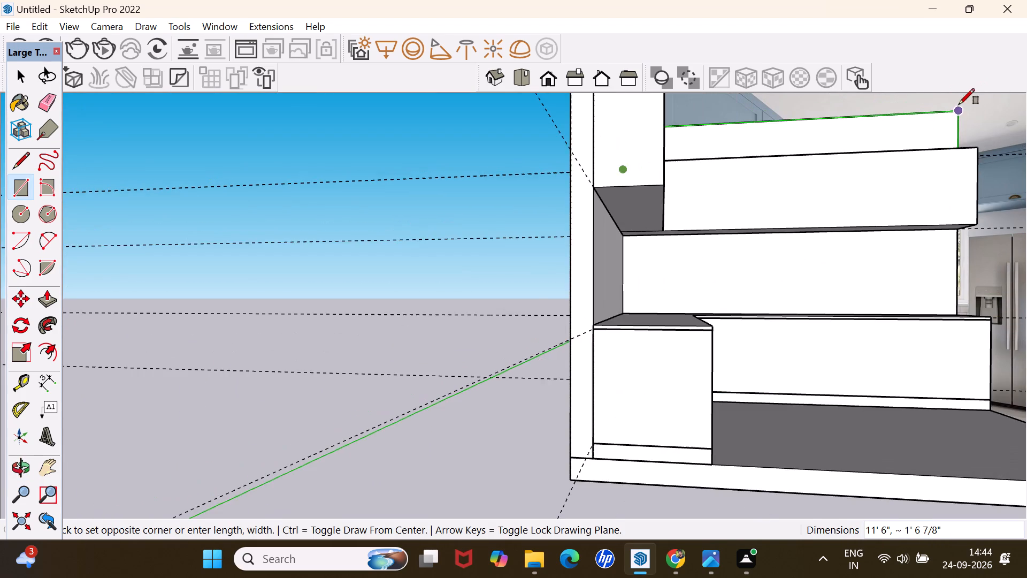
pyautogui.scroll(10, 950, 113)
pyautogui.moveTo(951, 141); pyautogui.dragTo(977, 101, button='middle')
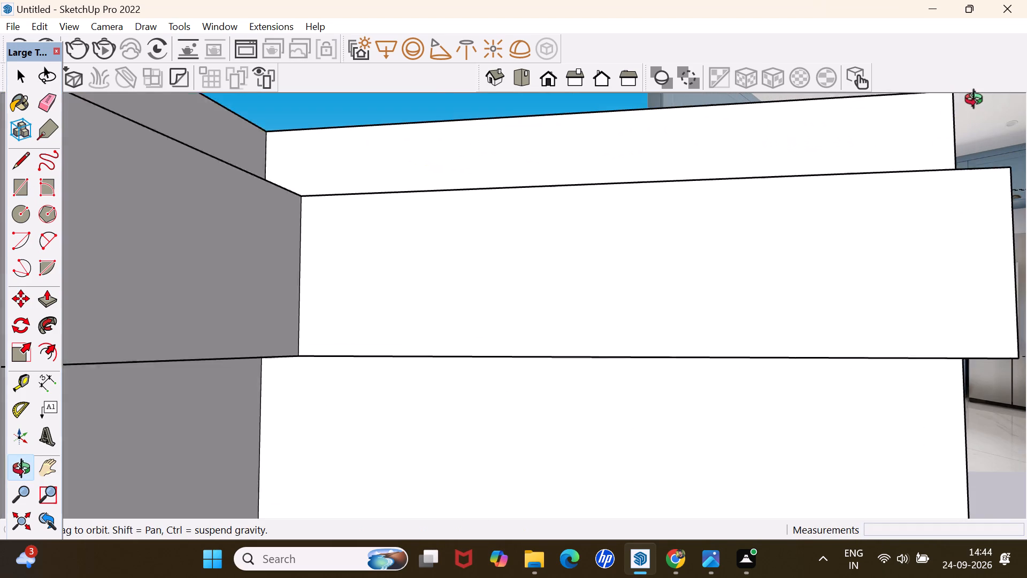
pyautogui.moveTo(977, 101); pyautogui.dragTo(965, 114, button='middle')
pyautogui.click(947, 95)
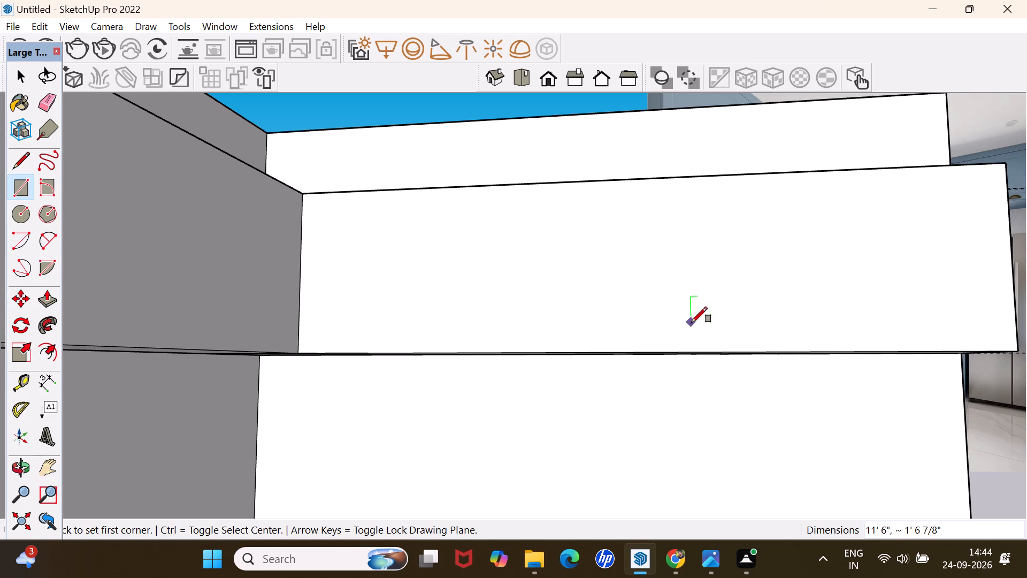
pyautogui.press('space')
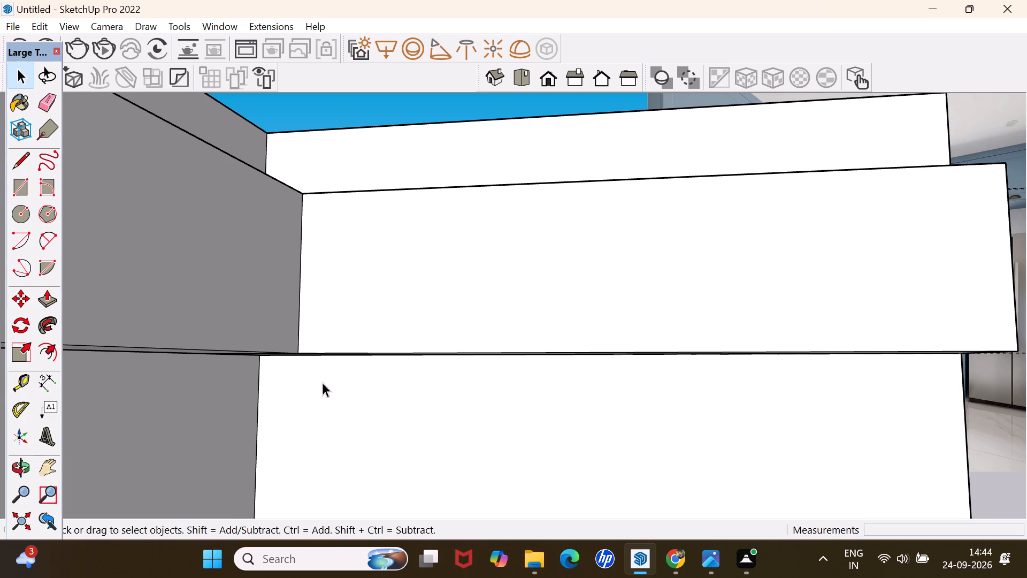
# Push/Pull the upper rectangle on the back wall out by 18 inches to form the upper cabinet block.
pyautogui.click(39, 468)
pyautogui.moveTo(450, 195); pyautogui.dragTo(366, 278)
pyautogui.scroll(-13, 374, 259)
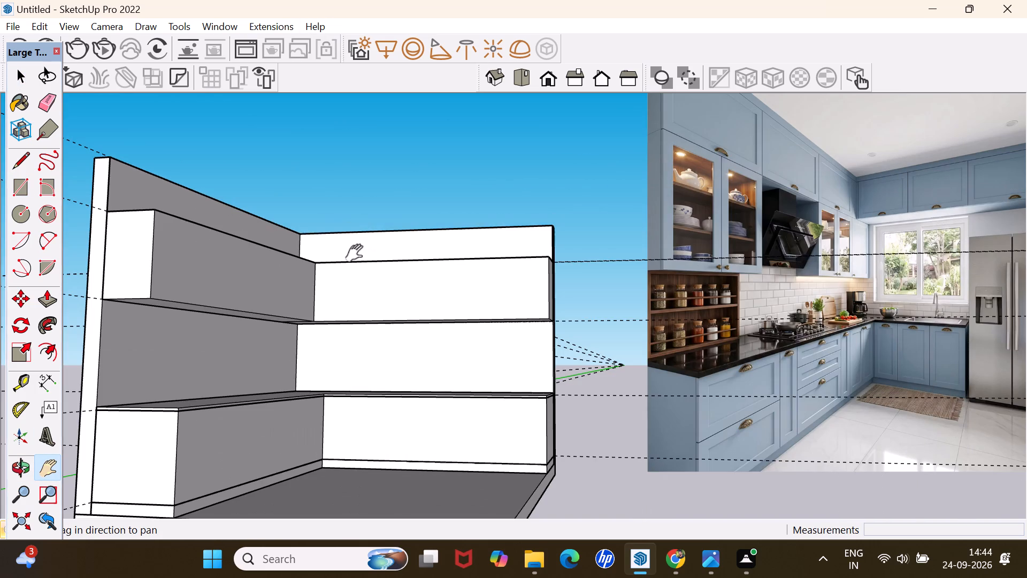
pyautogui.moveTo(367, 257); pyautogui.dragTo(350, 358, button='middle')
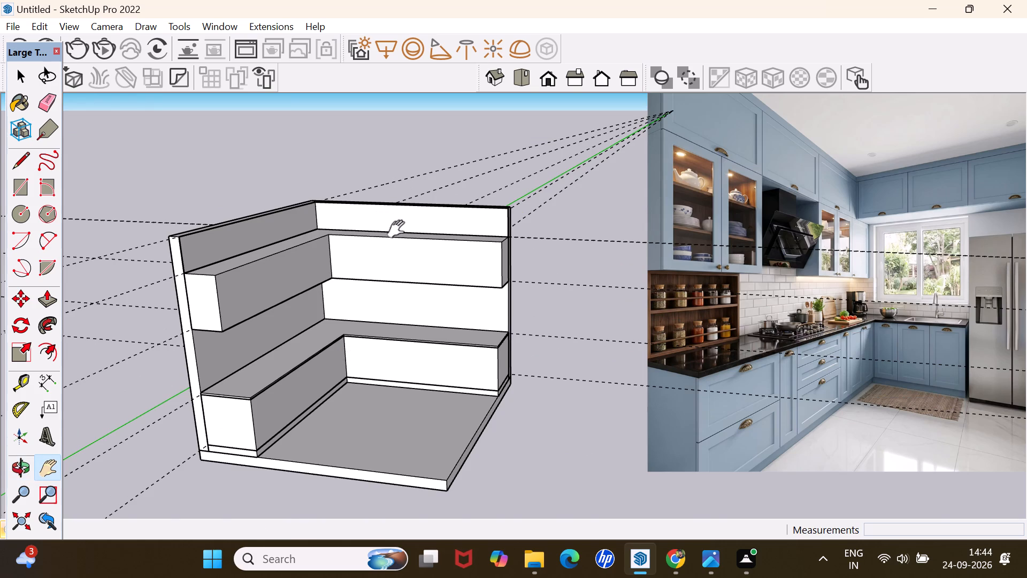
pyautogui.scroll(6, 400, 231)
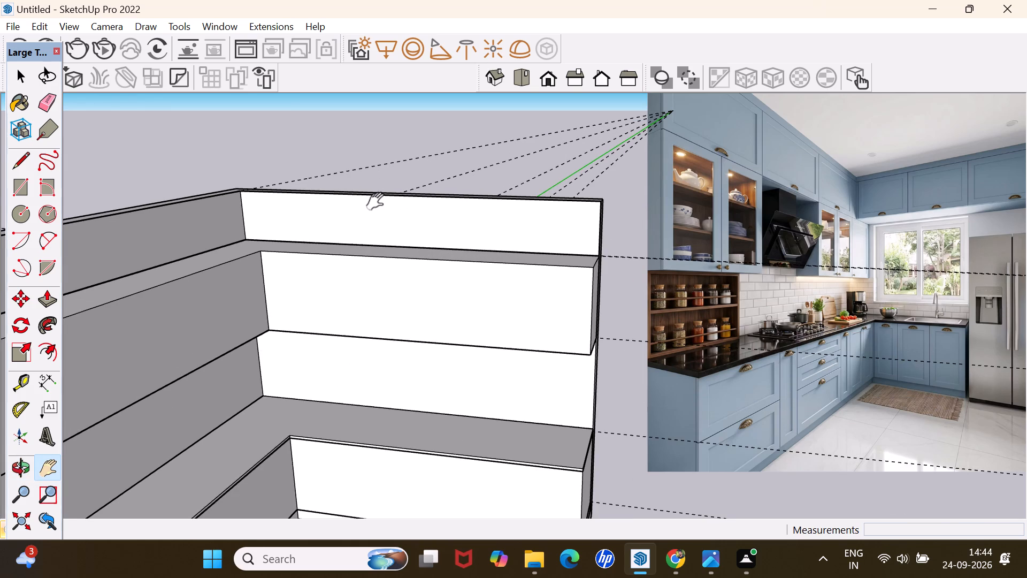
pyautogui.press('p')
pyautogui.click(377, 204)
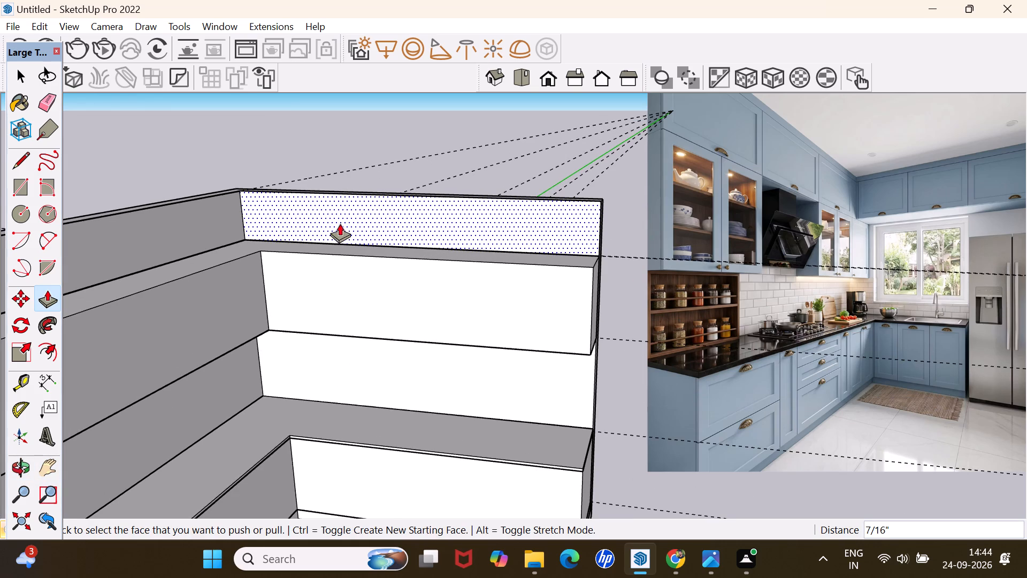
pyautogui.click(556, 218)
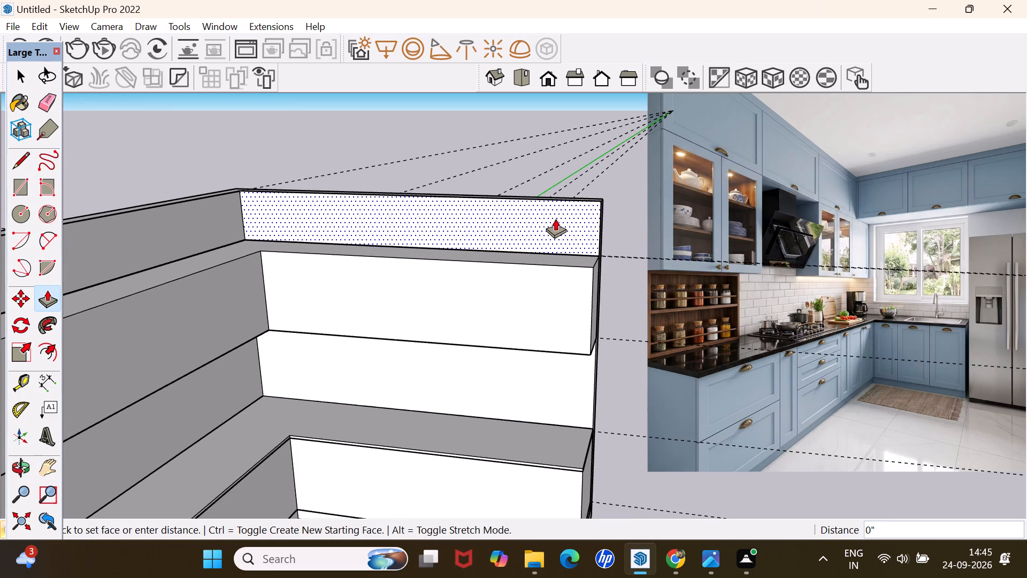
pyautogui.write('18')
pyautogui.press('Return')
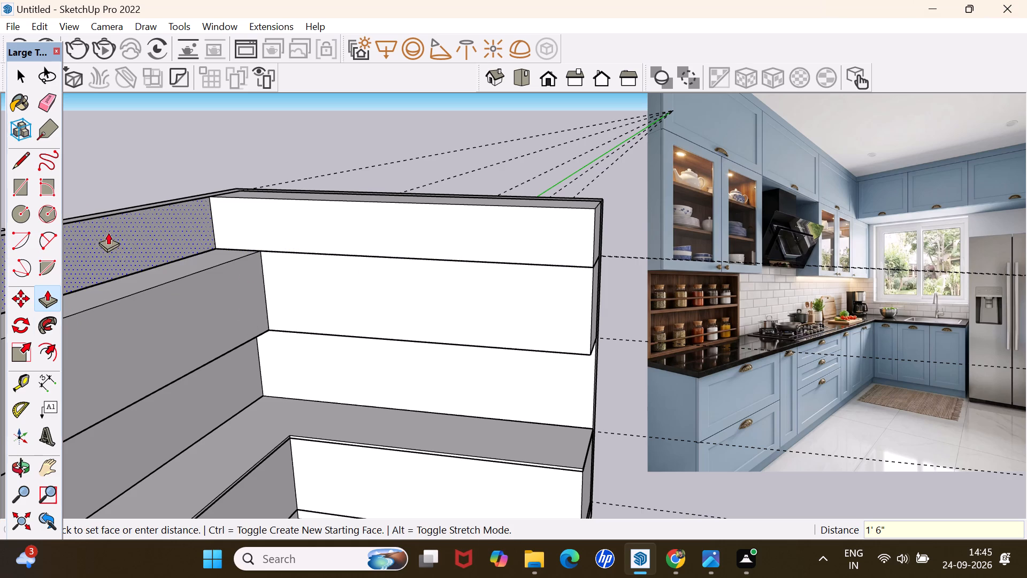
# Push/Pull the upper rectangle on the left wall out by 18 inches.
pyautogui.click(122, 236)
pyautogui.write('18')
pyautogui.press('Return')
pyautogui.press('space')
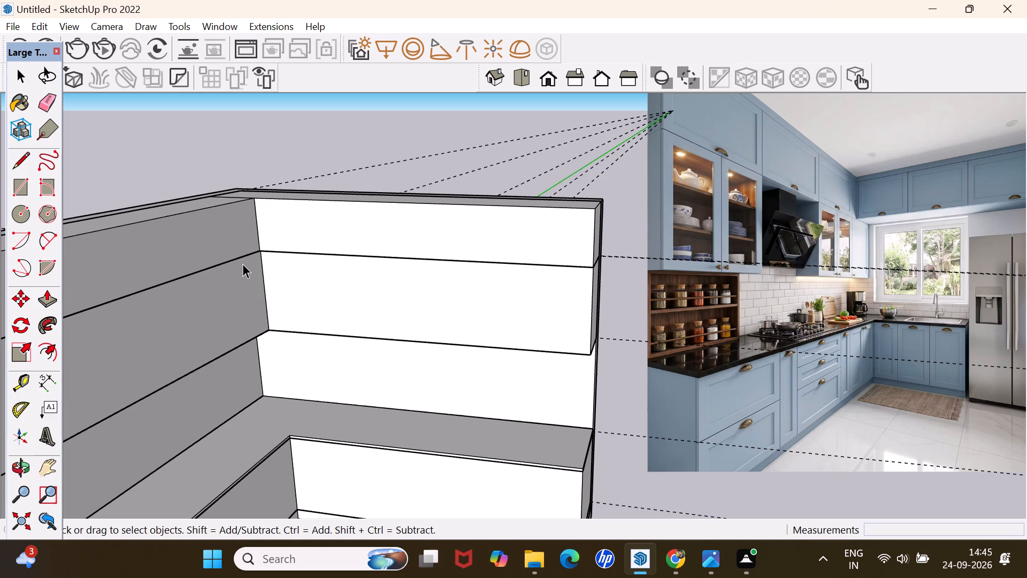
# Examine the joint between the upper cabinet block and the wall cabinets below, up close and from farther away.
pyautogui.scroll(-15, 242, 263)
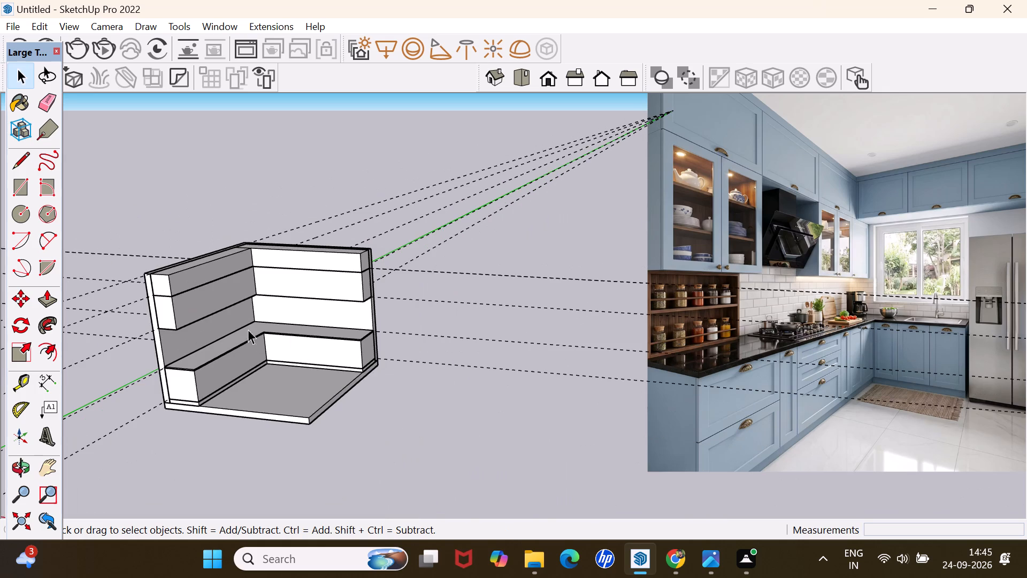
pyautogui.scroll(9, 191, 253)
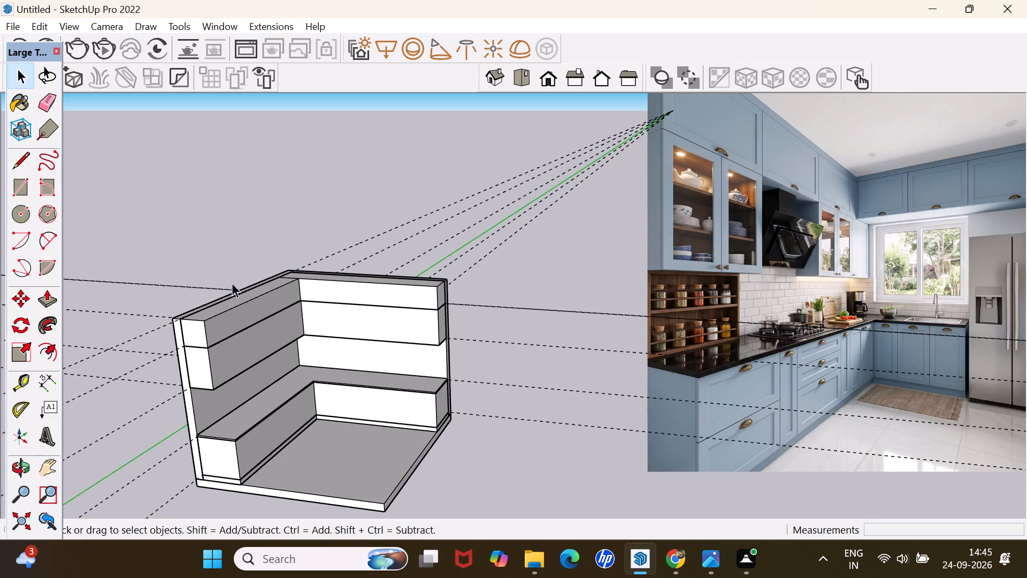
pyautogui.scroll(4, 232, 283)
pyautogui.scroll(5, 211, 386)
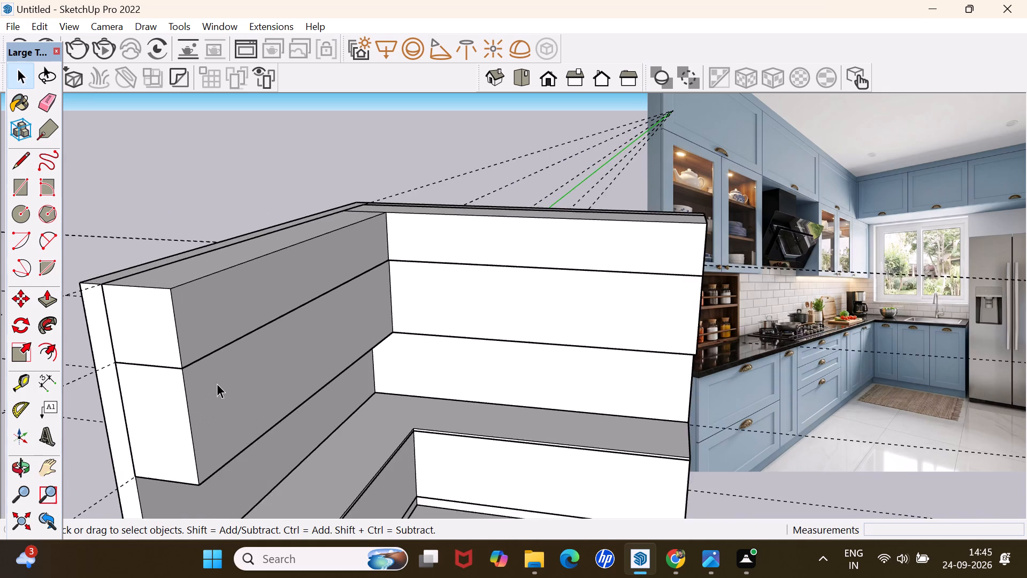
pyautogui.scroll(16, 217, 383)
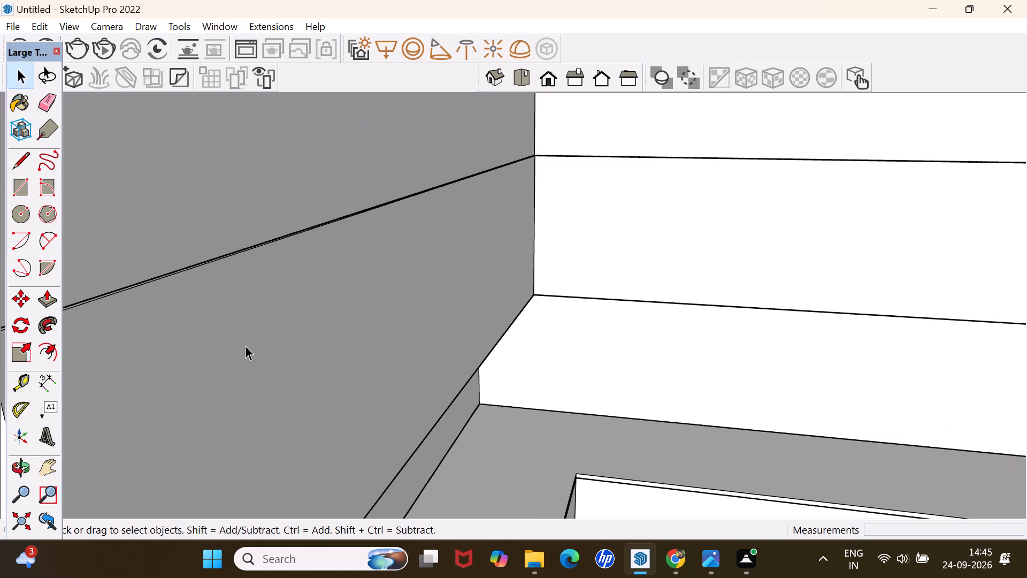
pyautogui.scroll(9, 256, 226)
pyautogui.scroll(4, 220, 271)
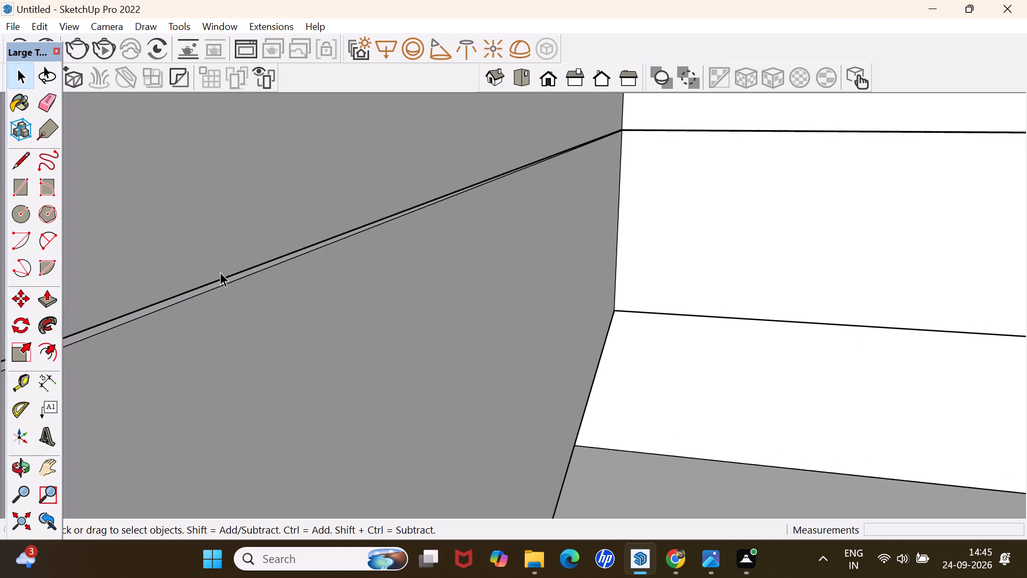
pyautogui.moveTo(288, 358); pyautogui.dragTo(258, 292, button='middle')
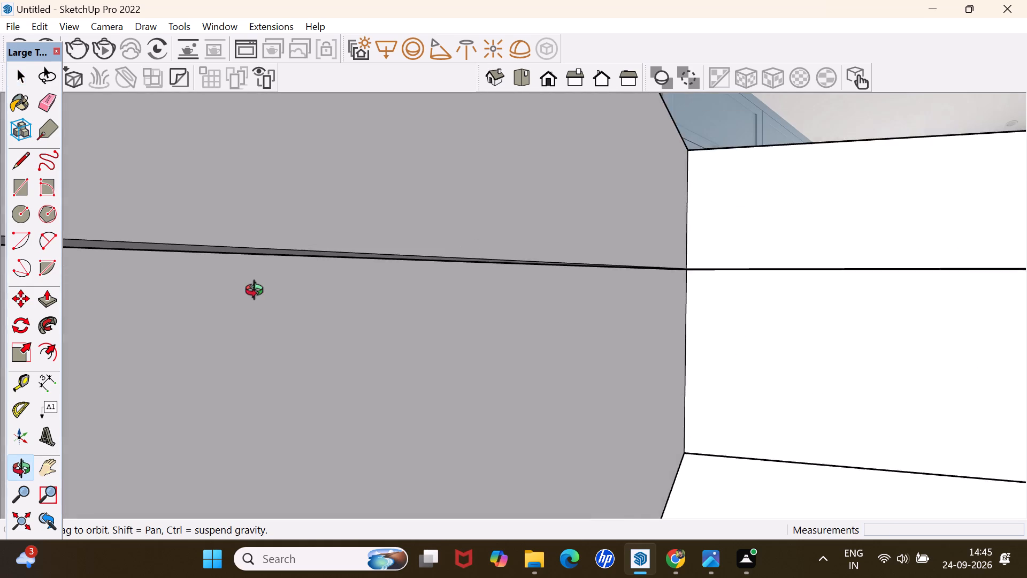
pyautogui.moveTo(258, 292); pyautogui.dragTo(259, 273, button='middle')
pyautogui.scroll(1, 259, 273)
pyautogui.scroll(-20, 259, 273)
pyautogui.scroll(-15, 259, 273)
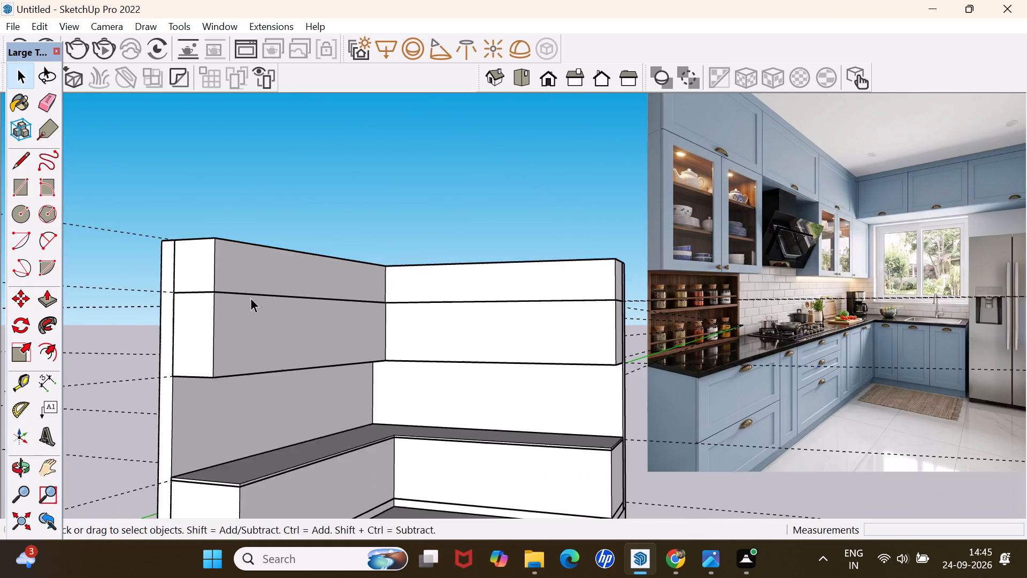
pyautogui.scroll(-8, 250, 298)
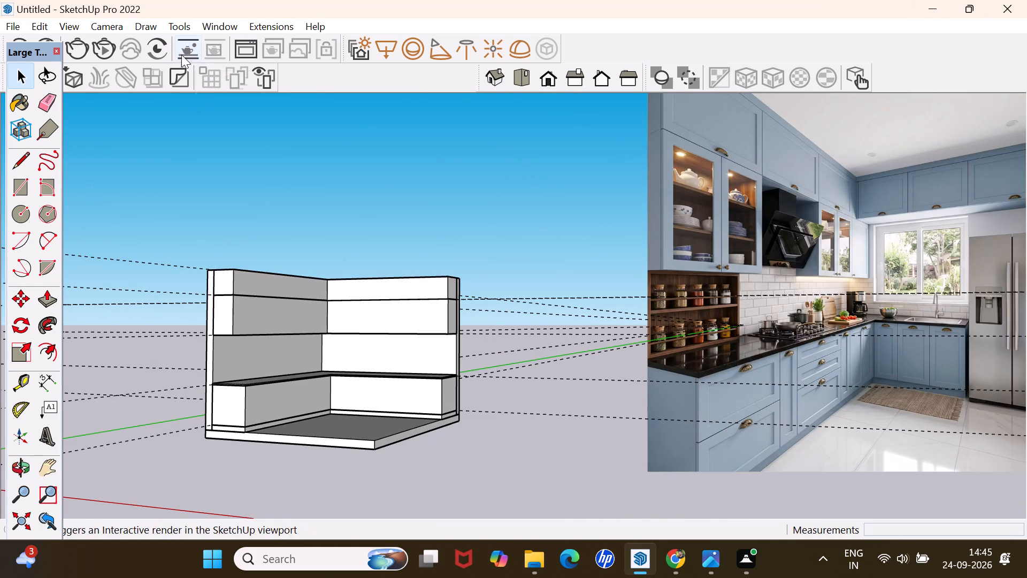
# Hide all guides in the model.
pyautogui.click(75, 27)
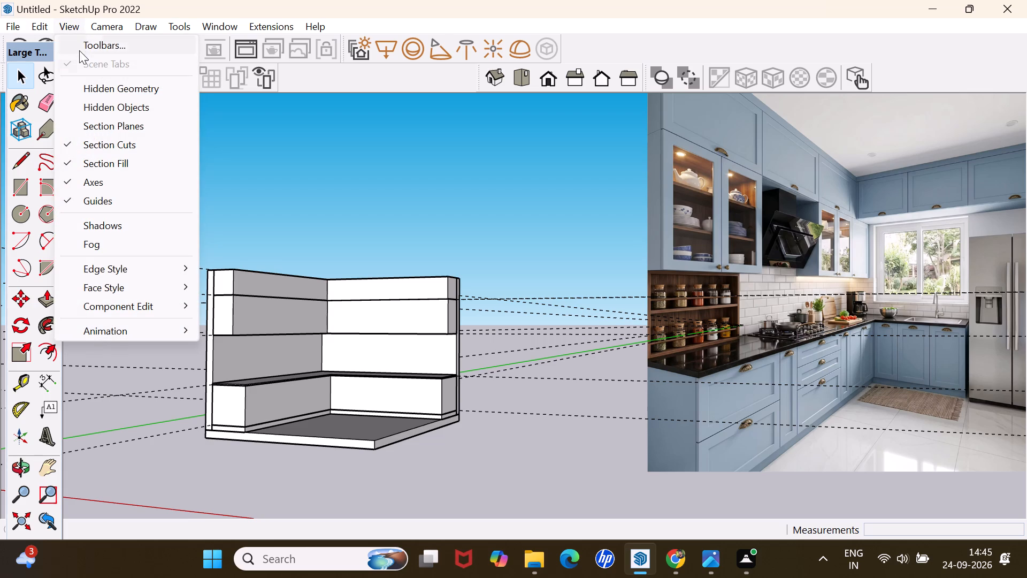
pyautogui.click(118, 202)
# Make the whole L-shaped upper cabinet block, with all its connected faces and edges, a group.
pyautogui.moveTo(279, 200); pyautogui.dragTo(277, 246, button='middle')
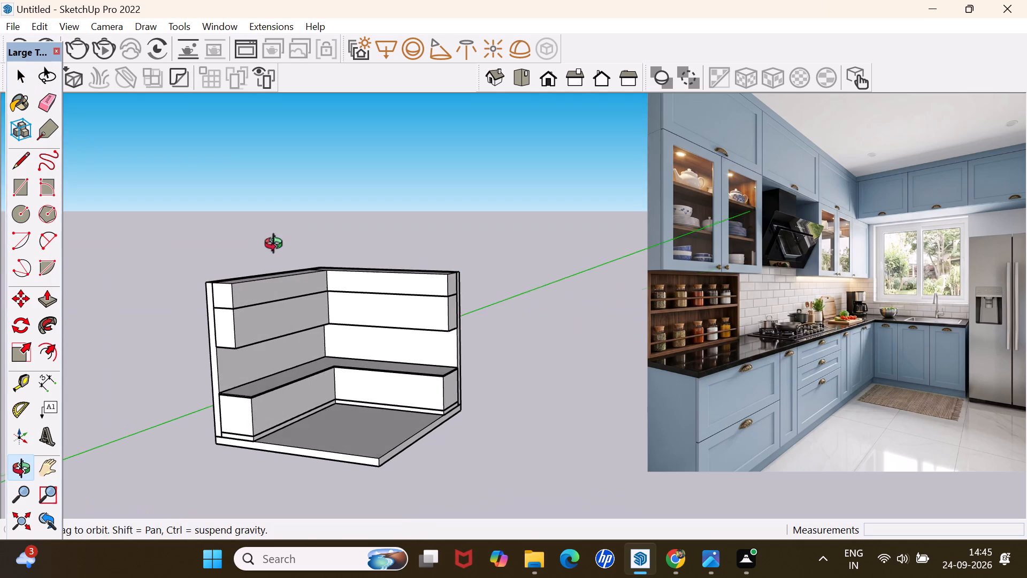
pyautogui.moveTo(277, 246); pyautogui.dragTo(277, 248, button='middle')
pyautogui.scroll(6, 311, 334)
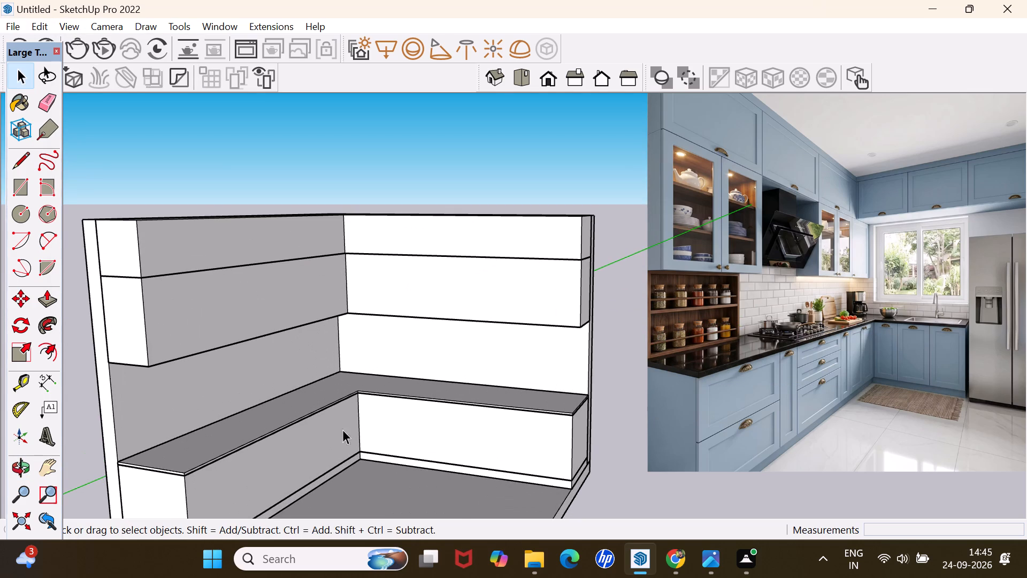
pyautogui.tripleClick(247, 232)
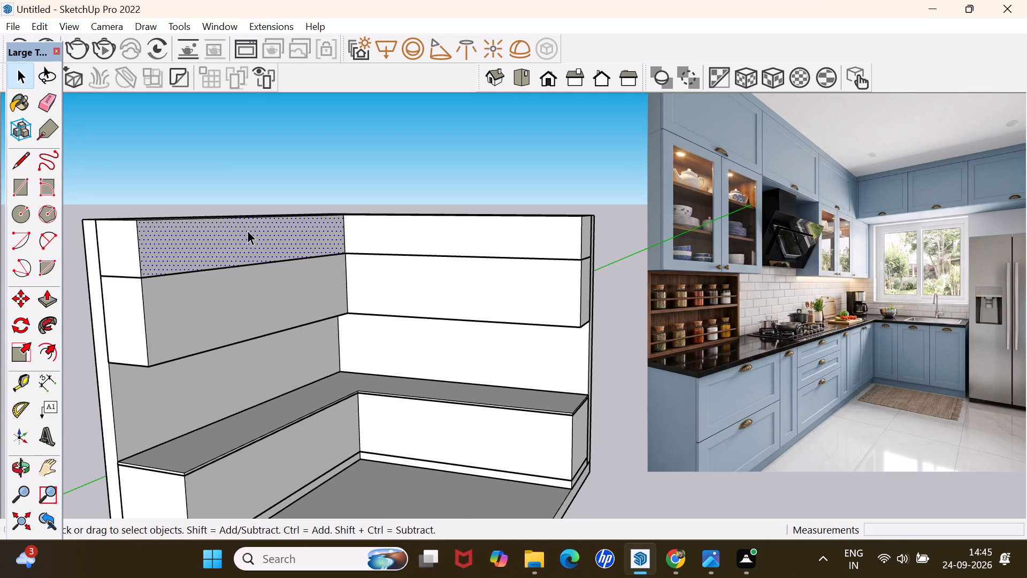
pyautogui.click(247, 230)
pyautogui.rightClick(244, 230)
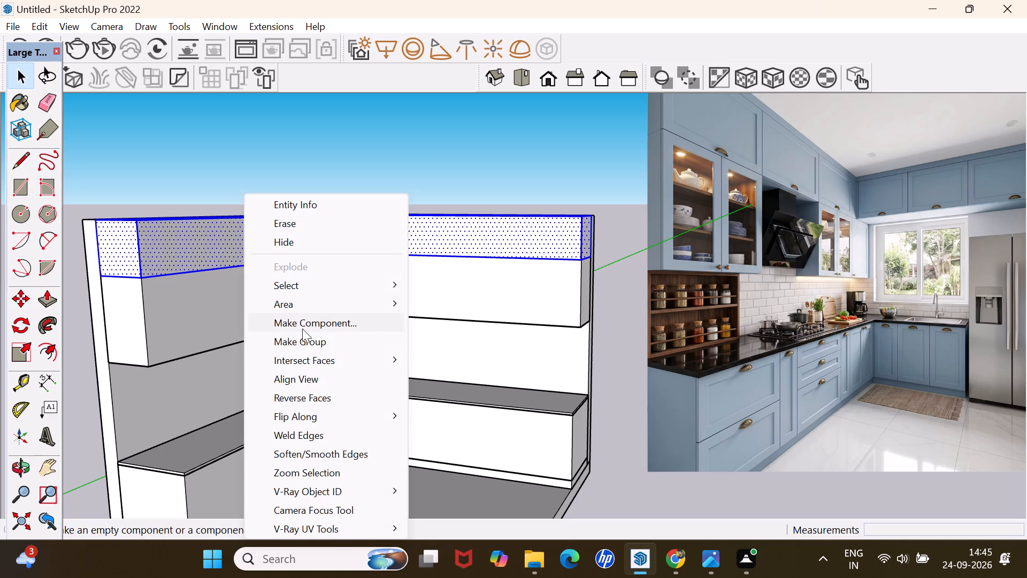
pyautogui.click(309, 349)
pyautogui.scroll(-6, 328, 294)
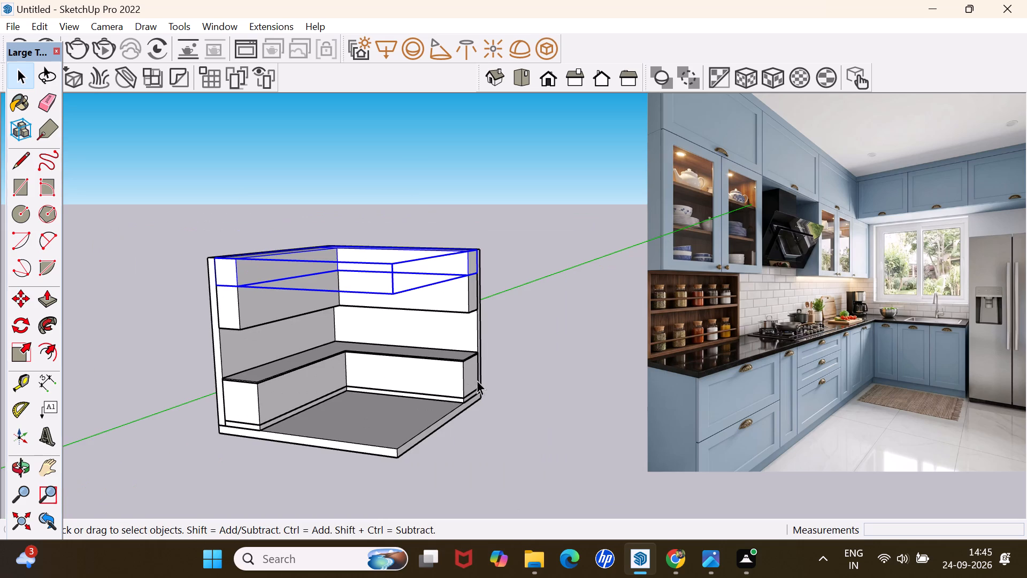
pyautogui.click(509, 352)
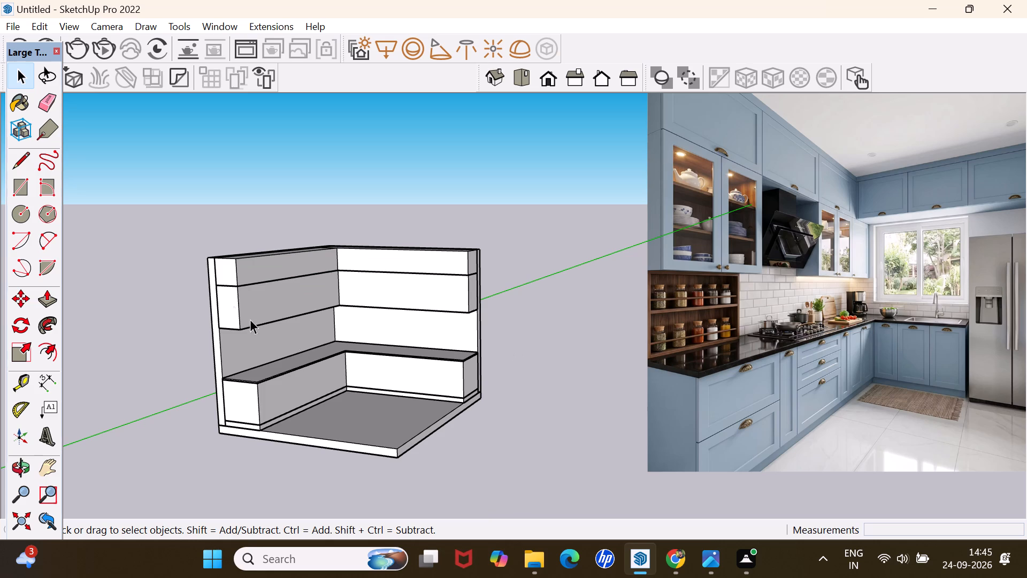
# Inside the base cabinet group, copy the back-wall front's outer vertical edge 9' to the inner corner, dividing the front into 5 equal doors.
pyautogui.scroll(3, 216, 289)
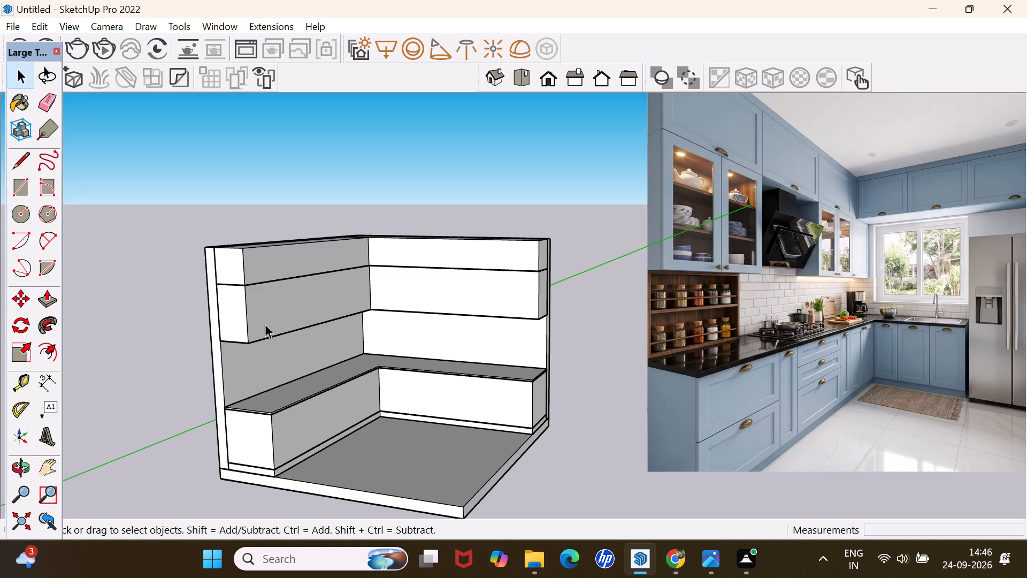
pyautogui.scroll(9, 516, 391)
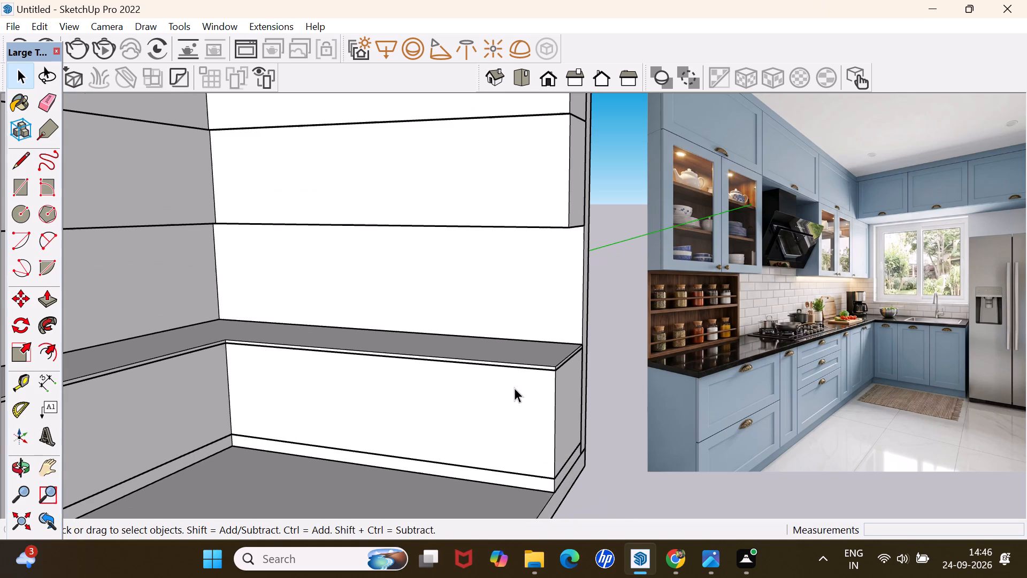
pyautogui.scroll(1, 514, 387)
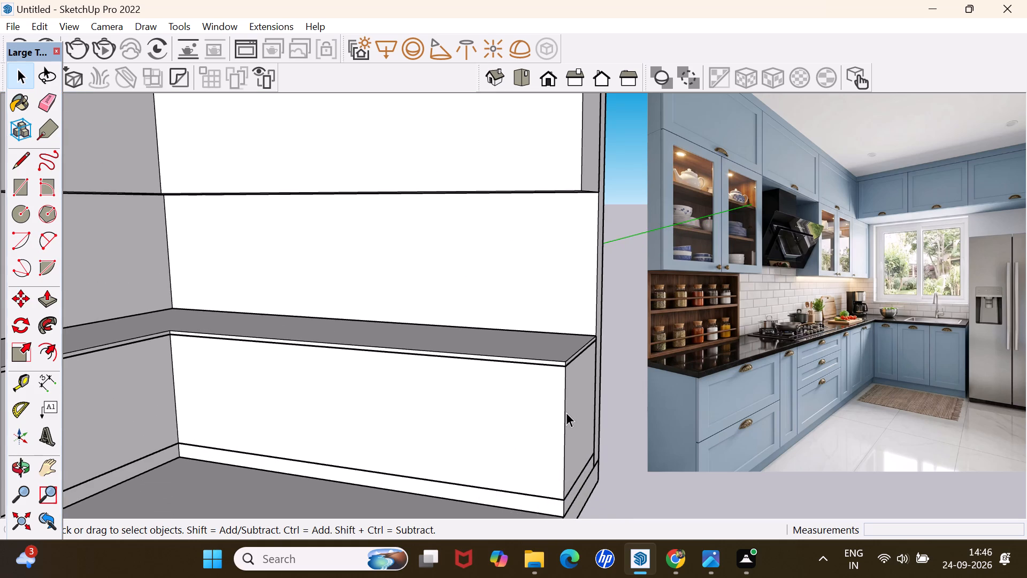
pyautogui.click(566, 412)
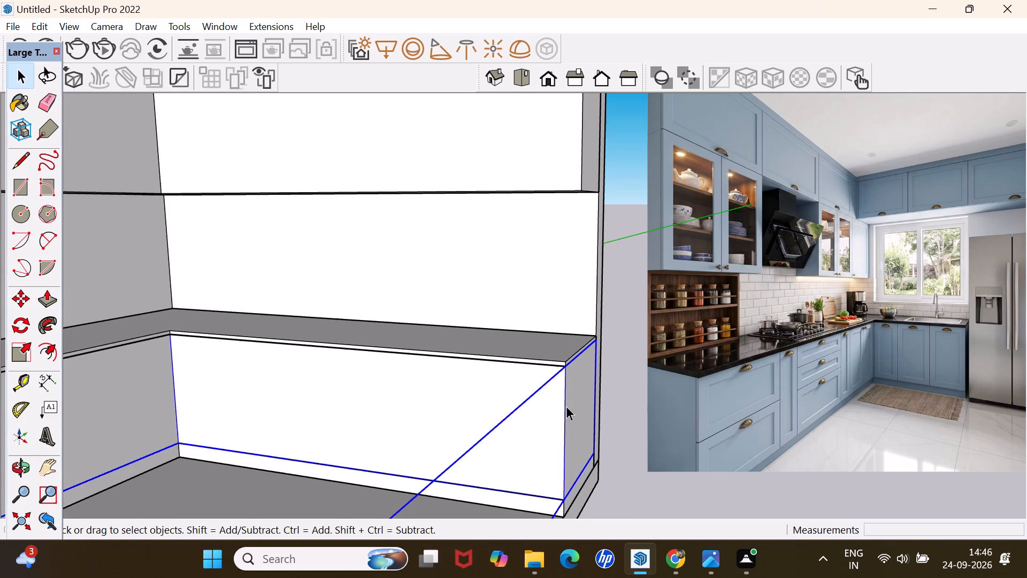
pyautogui.click(563, 407)
pyautogui.tripleClick(563, 407)
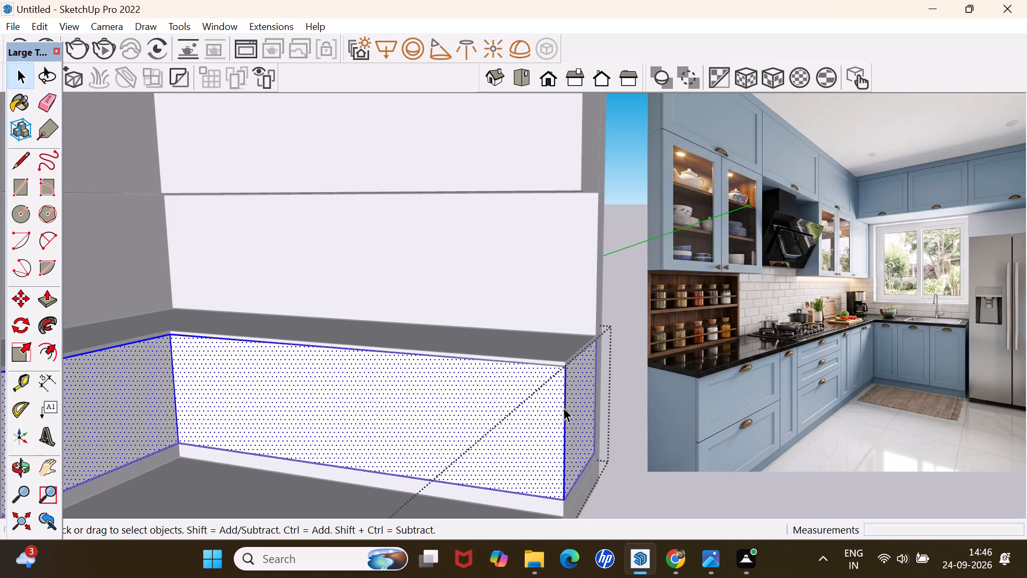
pyautogui.click(563, 407)
pyautogui.press('m')
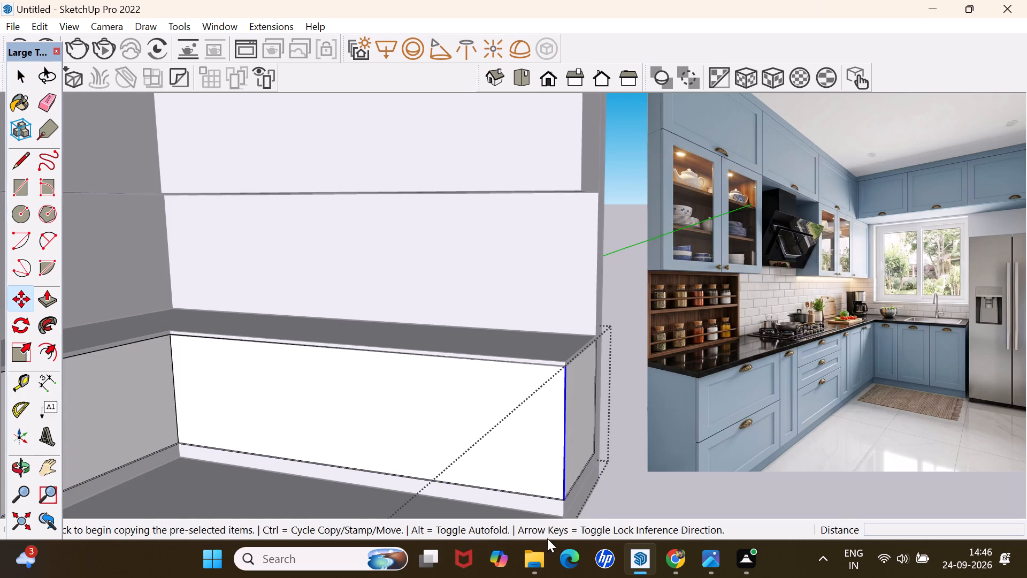
pyautogui.click(564, 498)
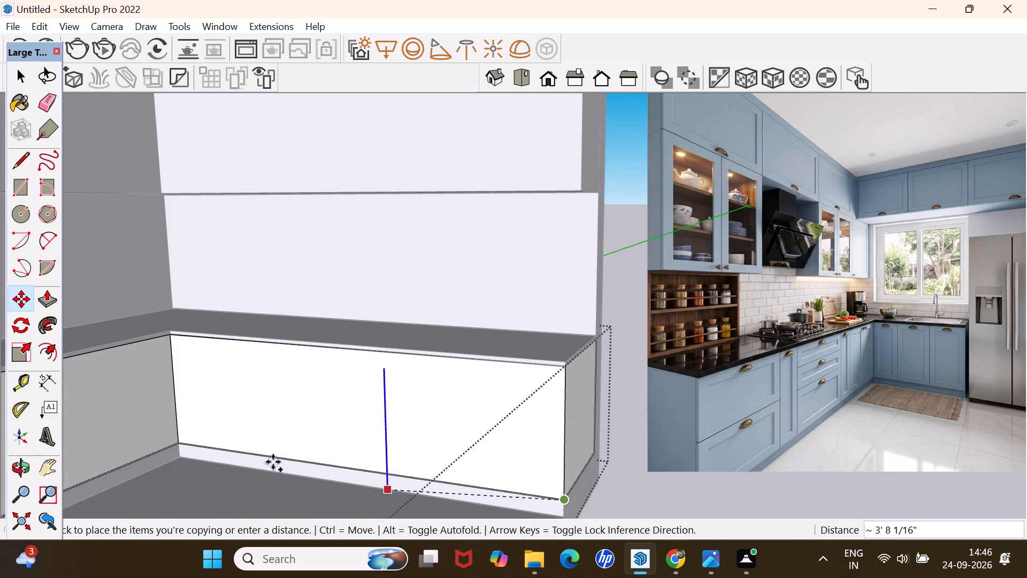
pyautogui.click(182, 440)
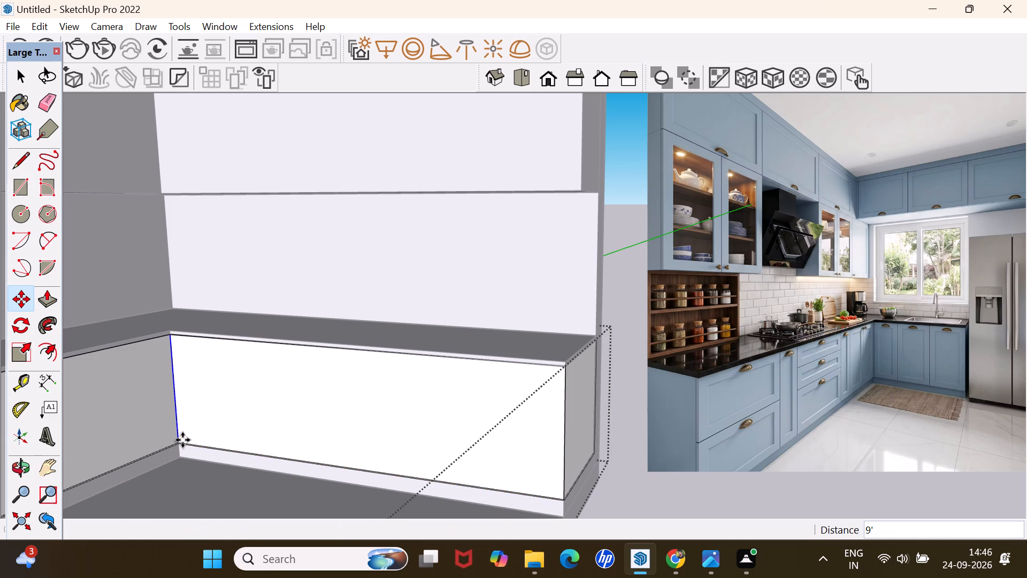
pyautogui.press('/')
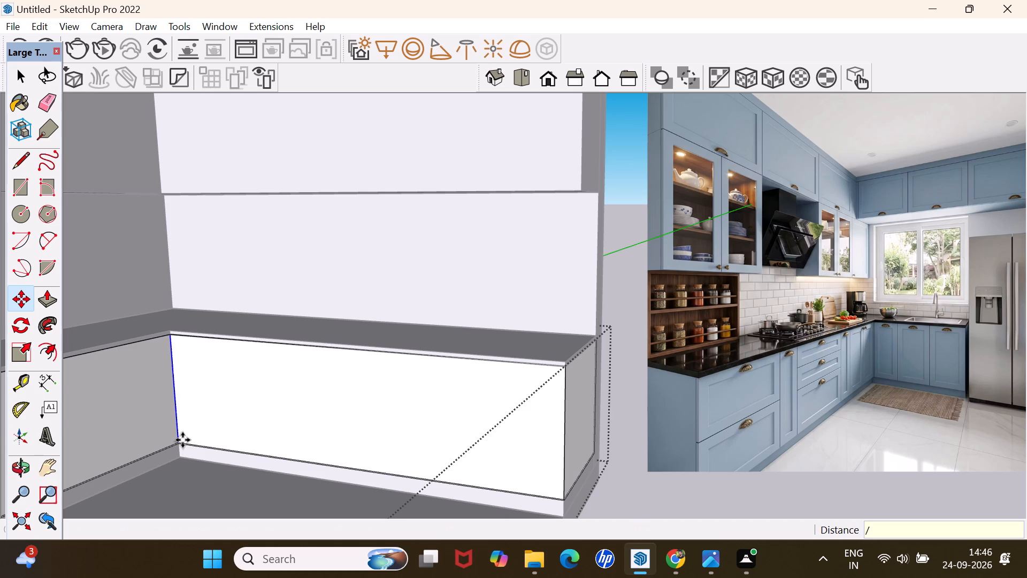
pyautogui.press('5')
pyautogui.press('Return')
pyautogui.press('space')
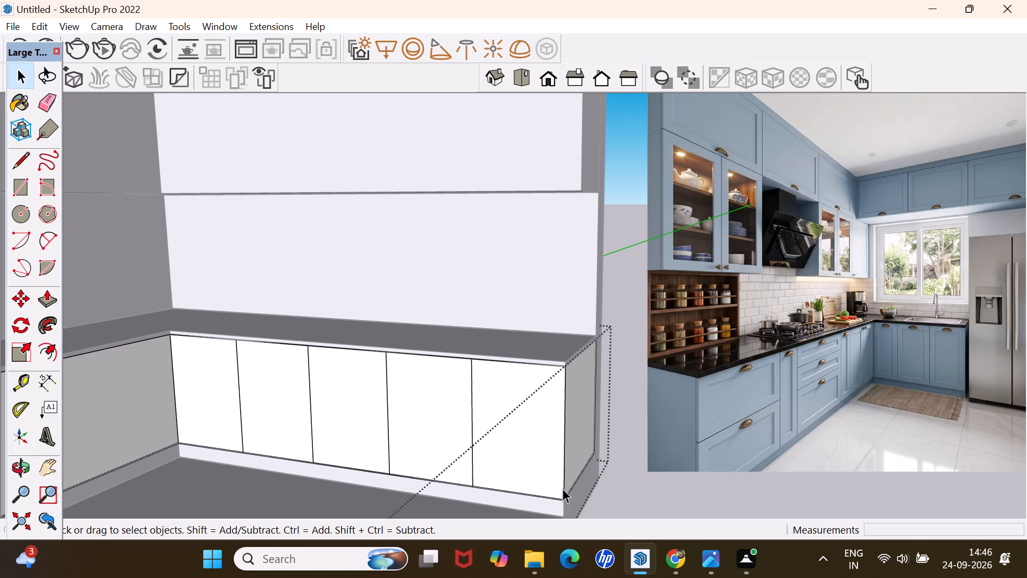
# Copy the four vertical door dividing lines on the back-wall base cabinet front 2 mm toward the inner corner.
pyautogui.click(472, 465)
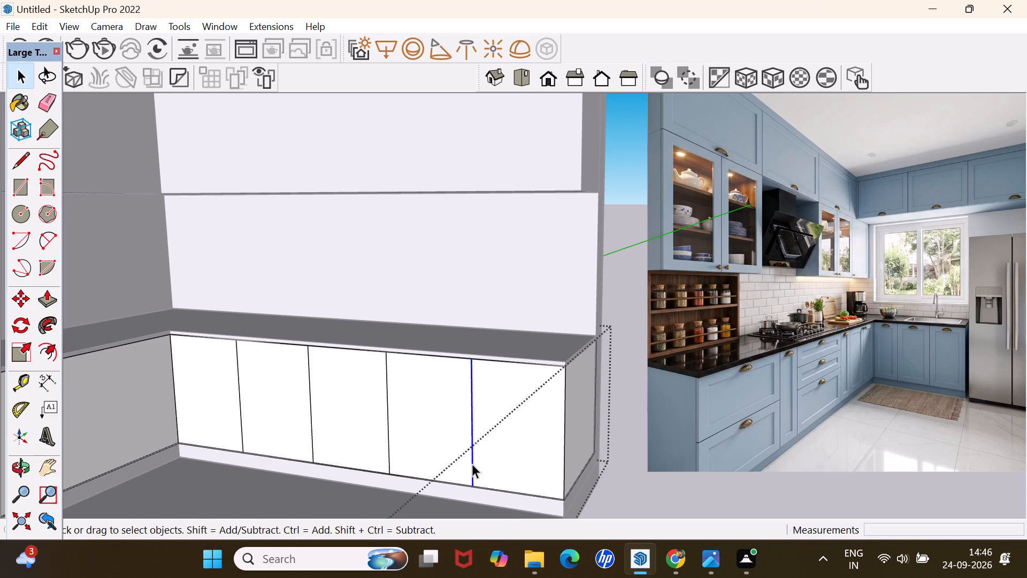
pyautogui.press('m')
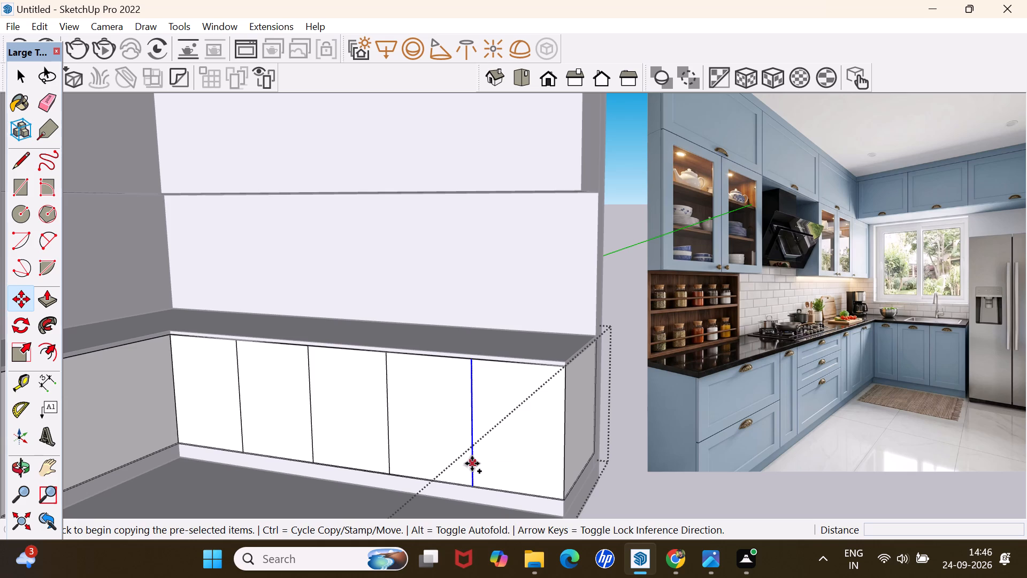
pyautogui.press('space')
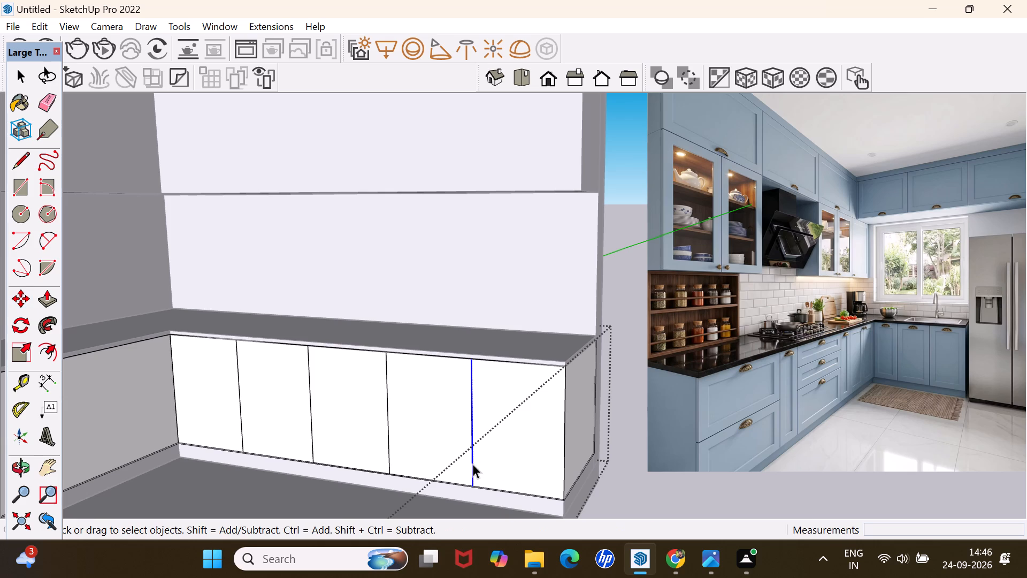
pyautogui.keyDown('ctrl'); pyautogui.click(388, 438); pyautogui.keyUp('ctrl')
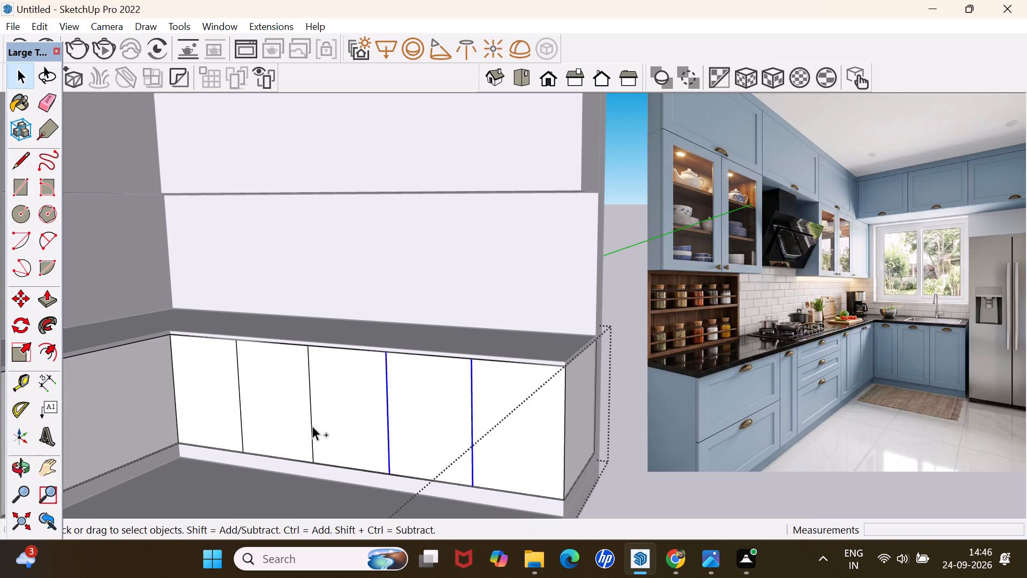
pyautogui.keyDown('ctrl'); pyautogui.click(311, 423); pyautogui.keyUp('ctrl')
pyautogui.keyDown('ctrl'); pyautogui.click(237, 415); pyautogui.keyUp('ctrl')
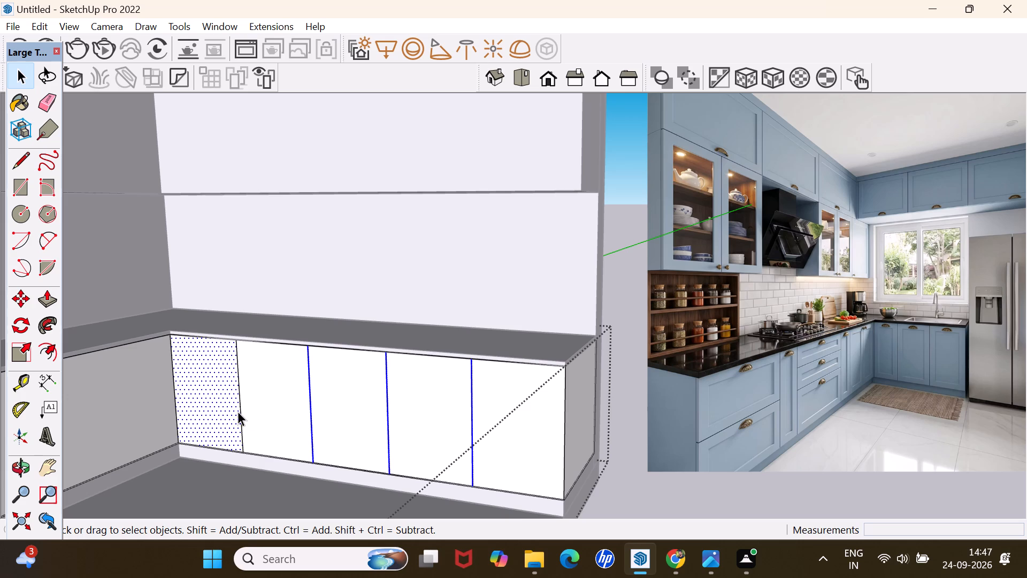
pyautogui.keyDown('shift'); pyautogui.click(217, 415); pyautogui.keyUp('shift')
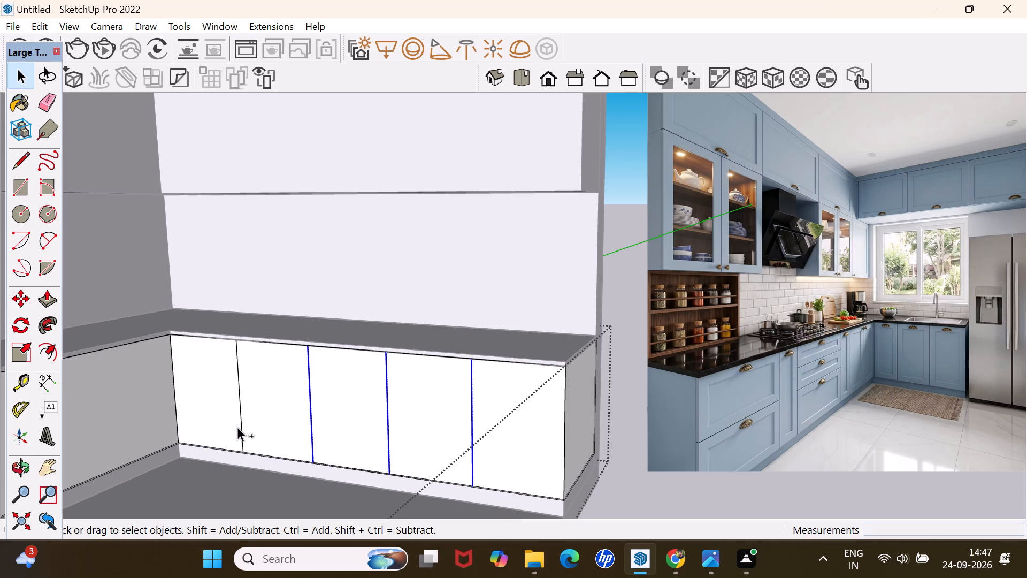
pyautogui.keyDown('ctrl'); pyautogui.click(242, 423); pyautogui.keyUp('ctrl')
pyautogui.press('m')
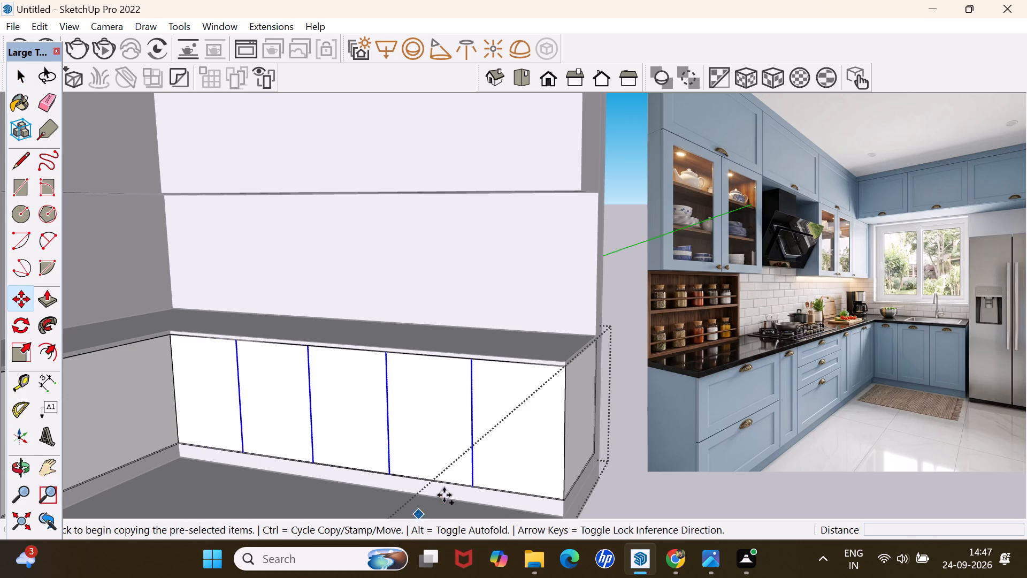
pyautogui.click(476, 485)
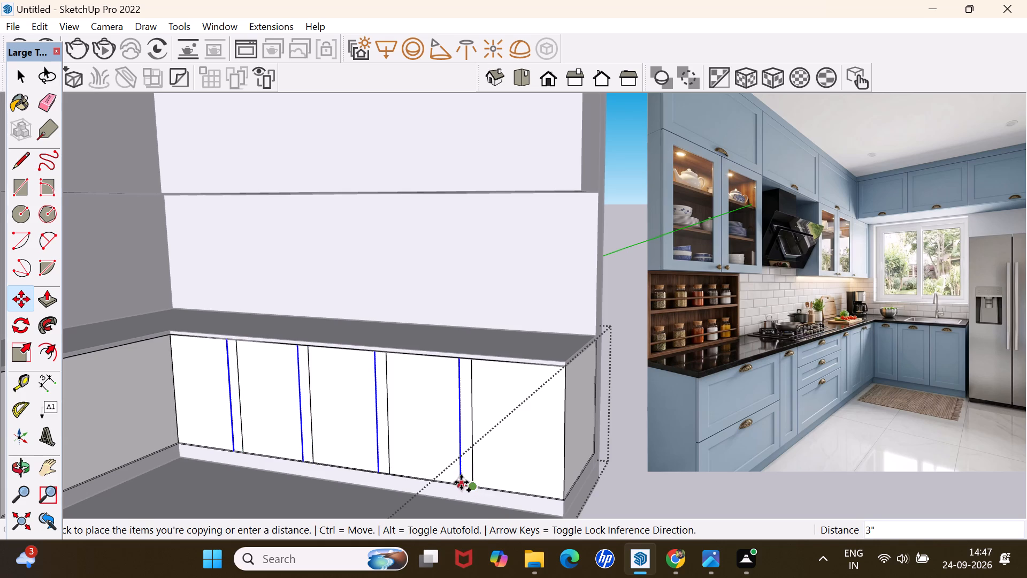
pyautogui.write('2mm')
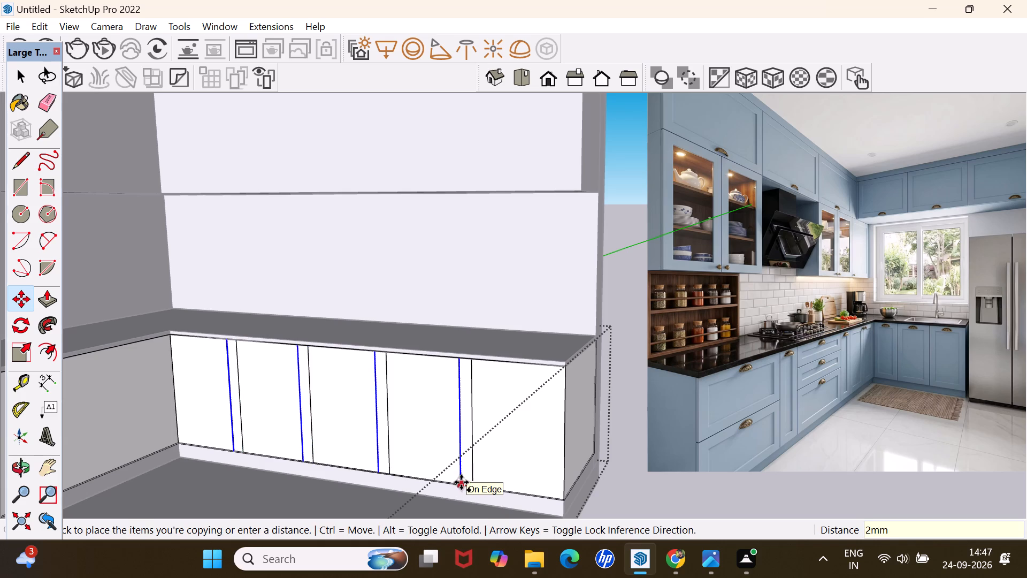
pyautogui.press('Return')
pyautogui.press('space')
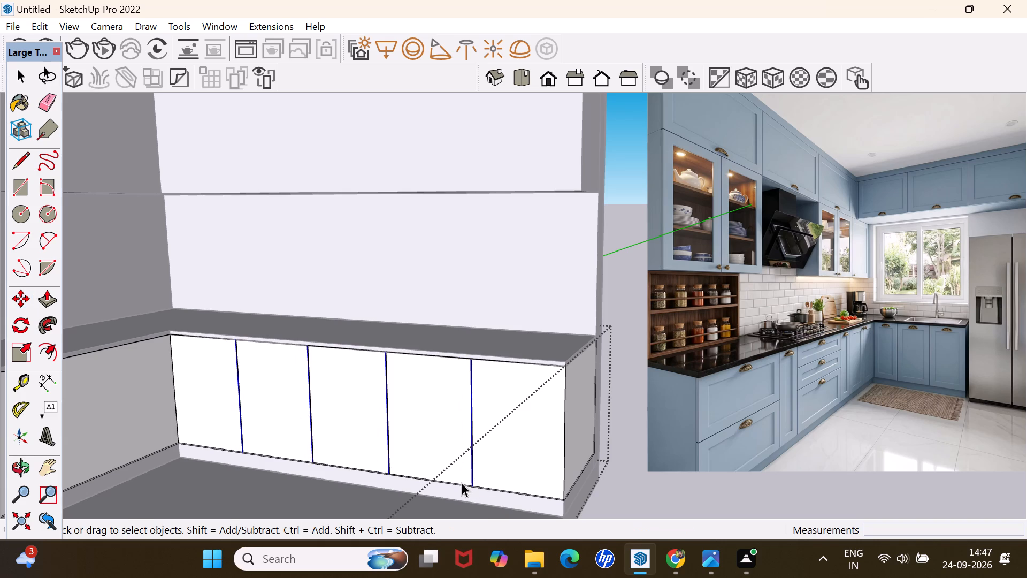
# Push the thin gap strip beside the outermost back-wall base door 1" into the cabinet.
pyautogui.scroll(6, 467, 363)
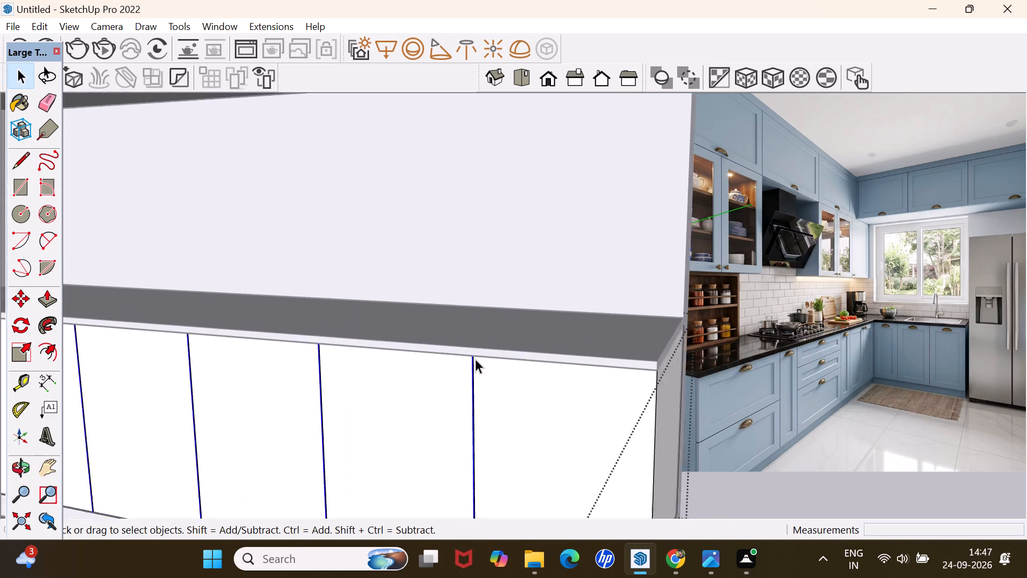
pyautogui.scroll(2, 475, 359)
pyautogui.press('p')
pyautogui.scroll(10, 476, 356)
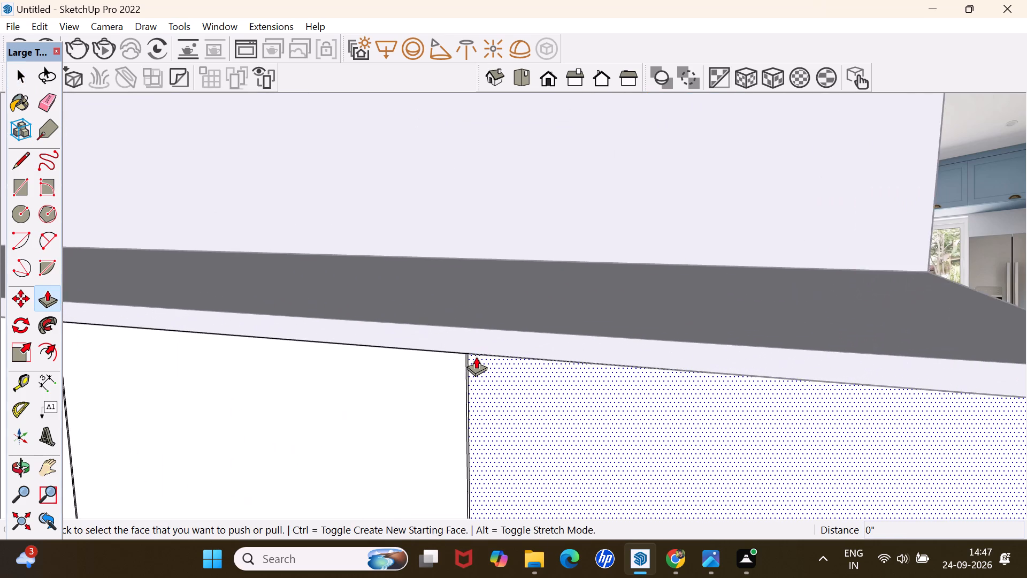
pyautogui.scroll(20, 476, 356)
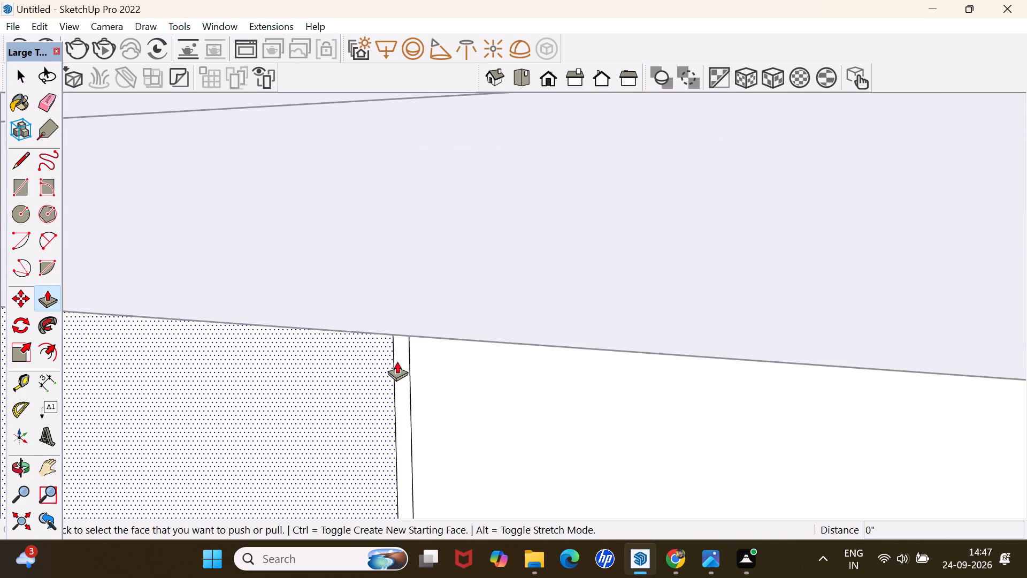
pyautogui.click(397, 363)
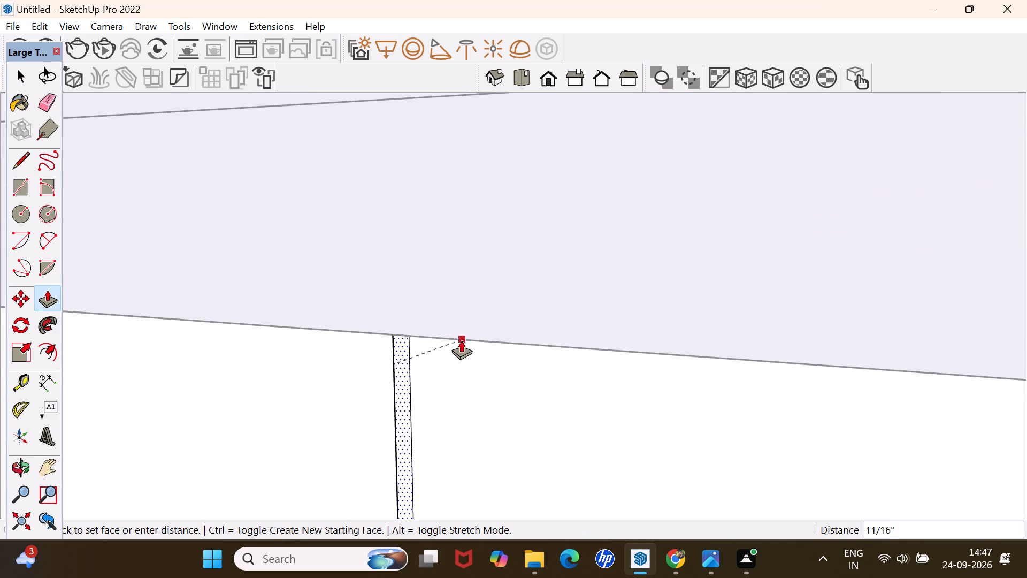
pyautogui.scroll(-13, 473, 320)
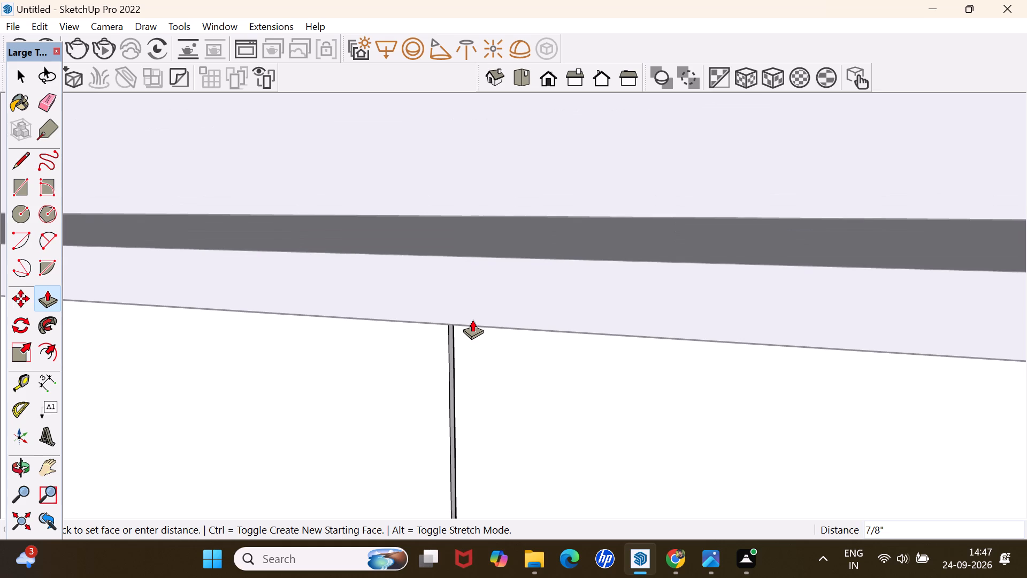
pyautogui.press('1')
pyautogui.press('Return')
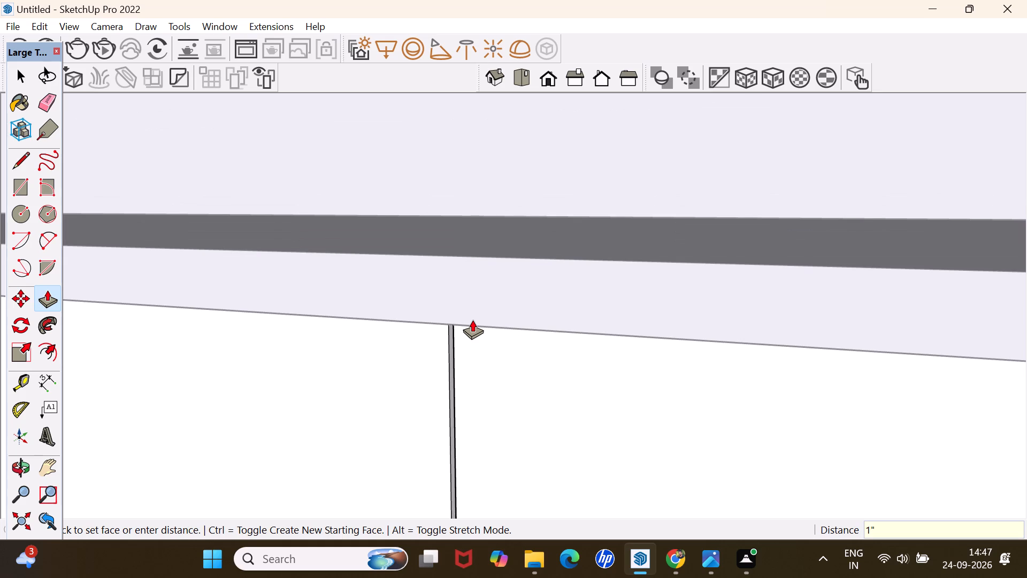
# Repeat the 1" push on the two middle gap strips between the back-wall base doors.
pyautogui.scroll(-20, 473, 323)
pyautogui.scroll(-2, 473, 323)
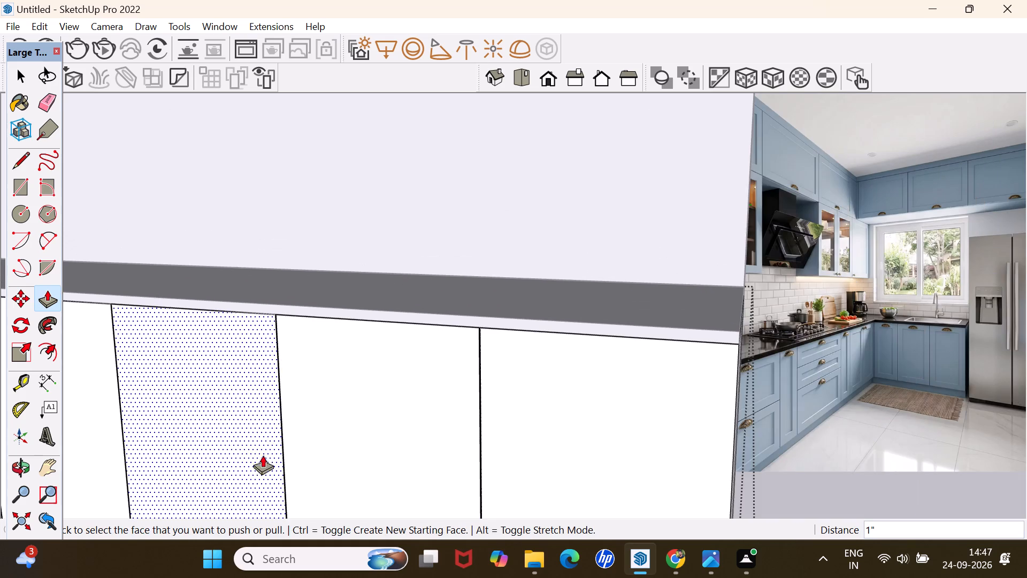
pyautogui.scroll(14, 242, 435)
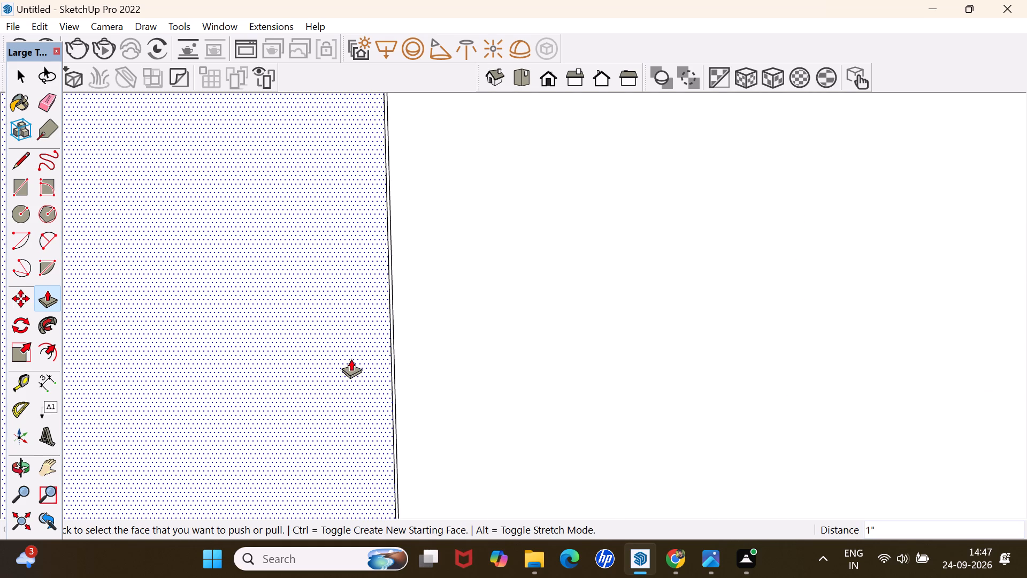
pyautogui.doubleClick(392, 315)
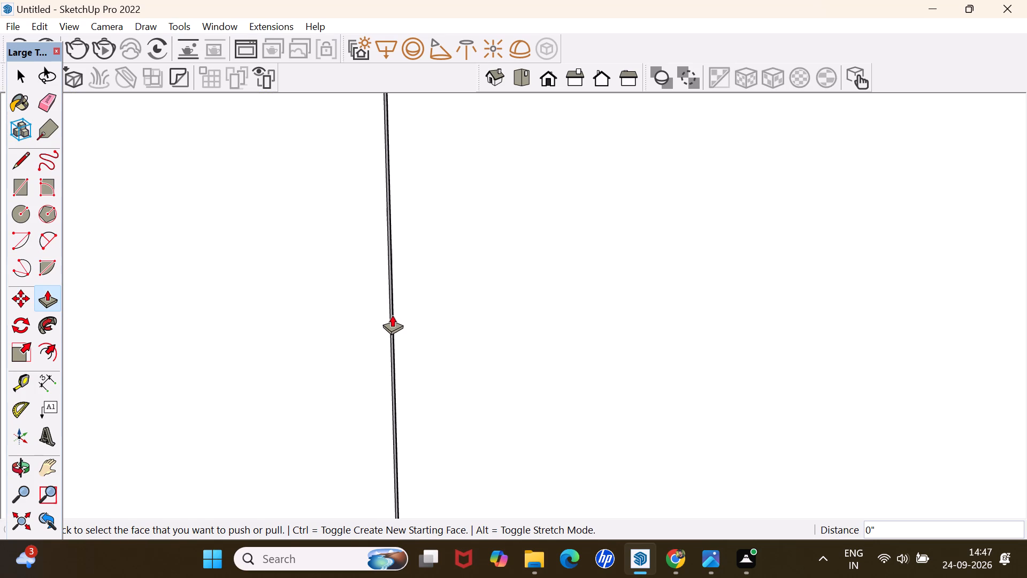
pyautogui.scroll(-20, 348, 315)
pyautogui.scroll(-8, 348, 315)
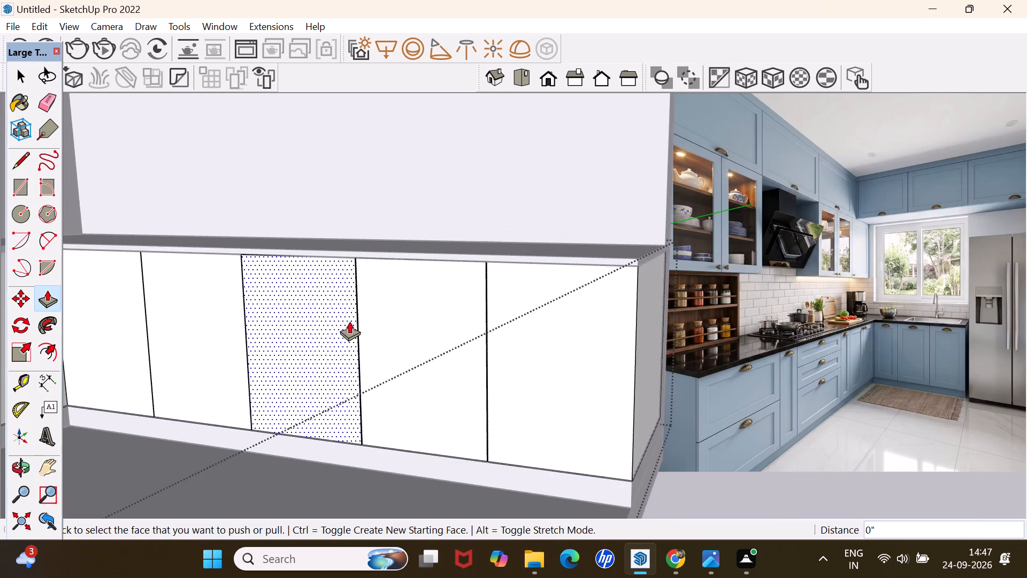
pyautogui.scroll(11, 273, 305)
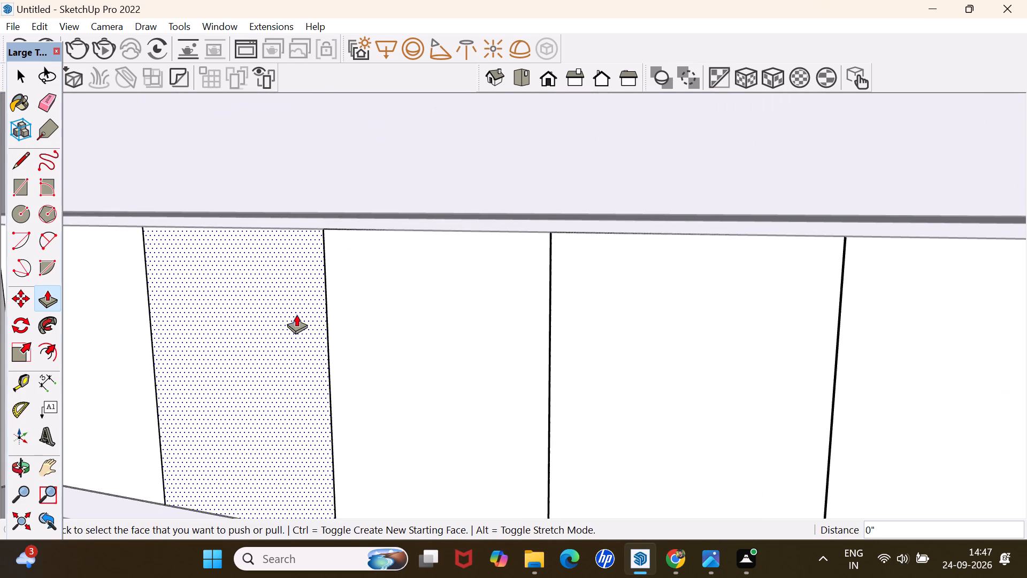
pyautogui.scroll(16, 310, 316)
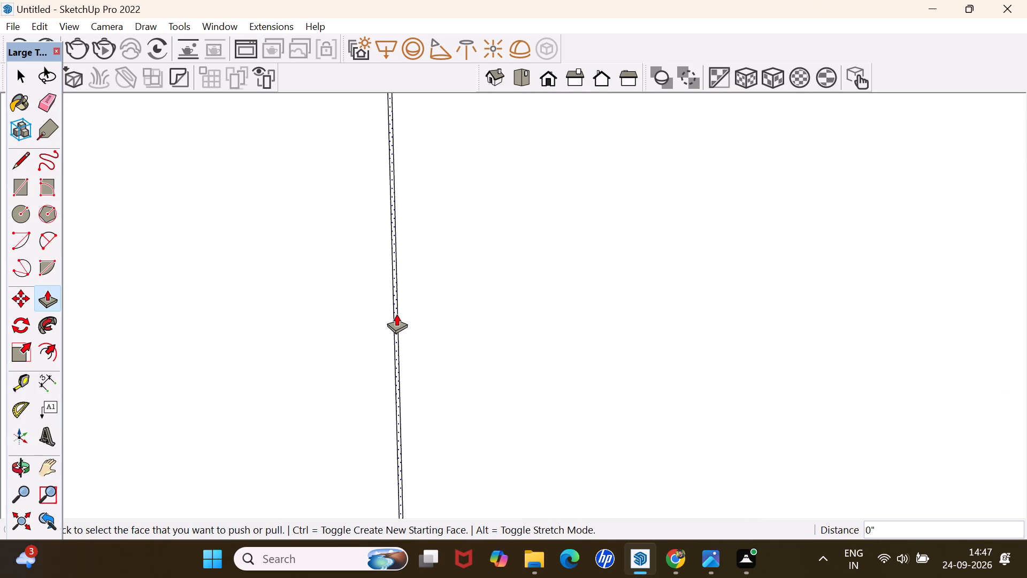
pyautogui.doubleClick(396, 314)
# Push the last gap strip, nearest the inner corner of the back-wall base cabinets, 1" inward.
pyautogui.scroll(-20, 380, 315)
pyautogui.scroll(-4, 380, 315)
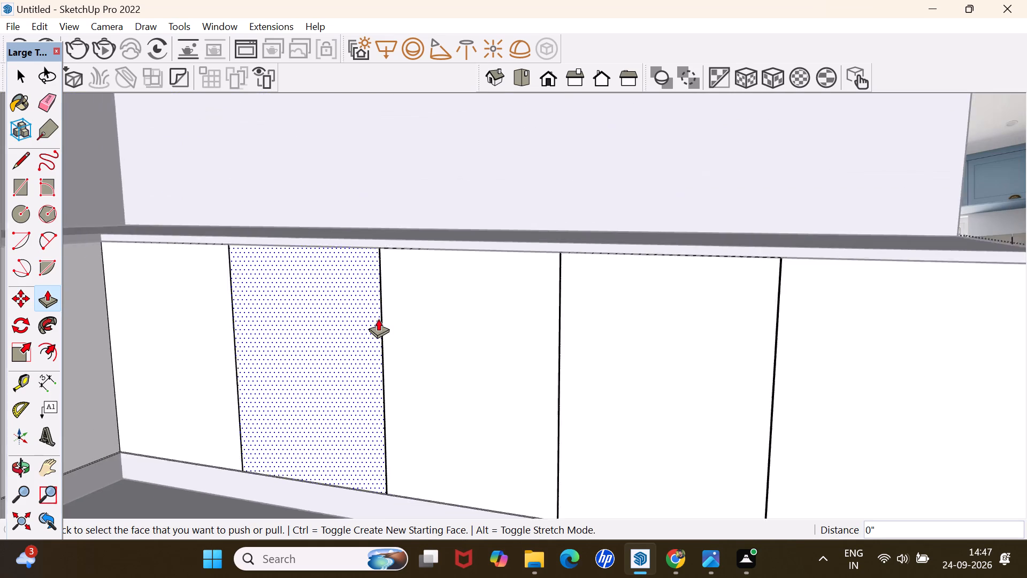
pyautogui.scroll(-5, 378, 318)
pyautogui.scroll(15, 285, 338)
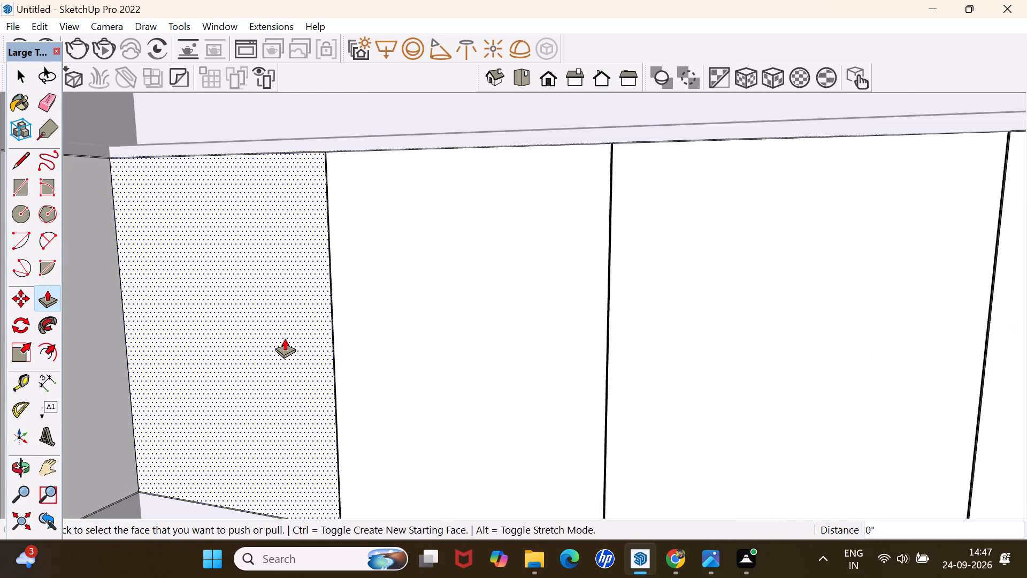
pyautogui.scroll(4, 285, 338)
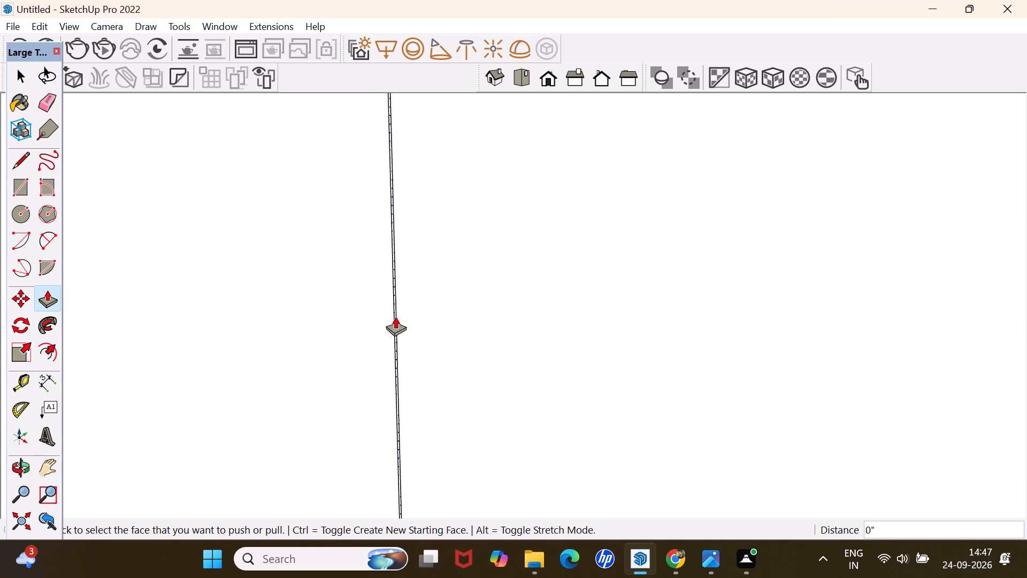
pyautogui.click(394, 316)
pyautogui.press('space')
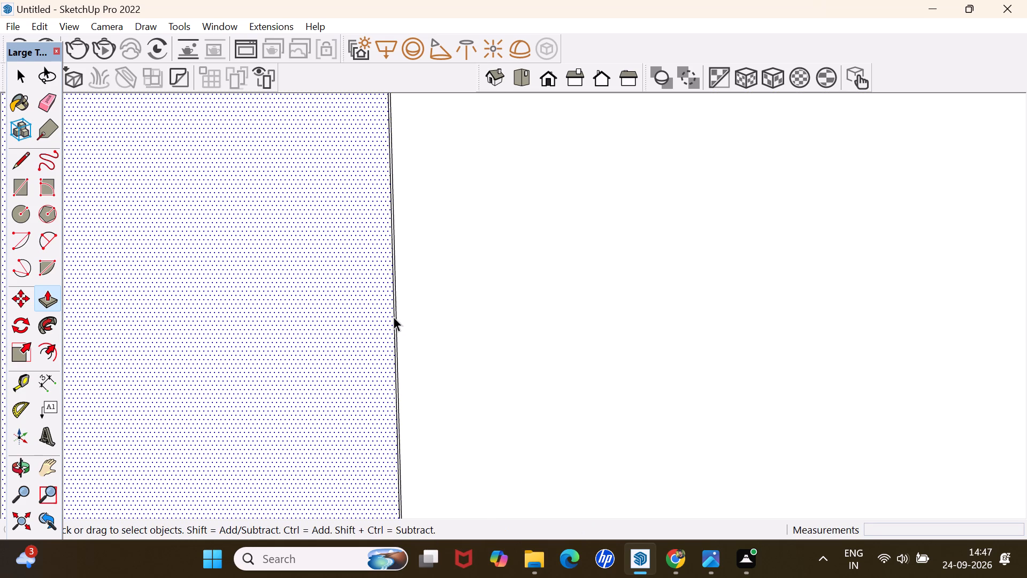
pyautogui.press('p')
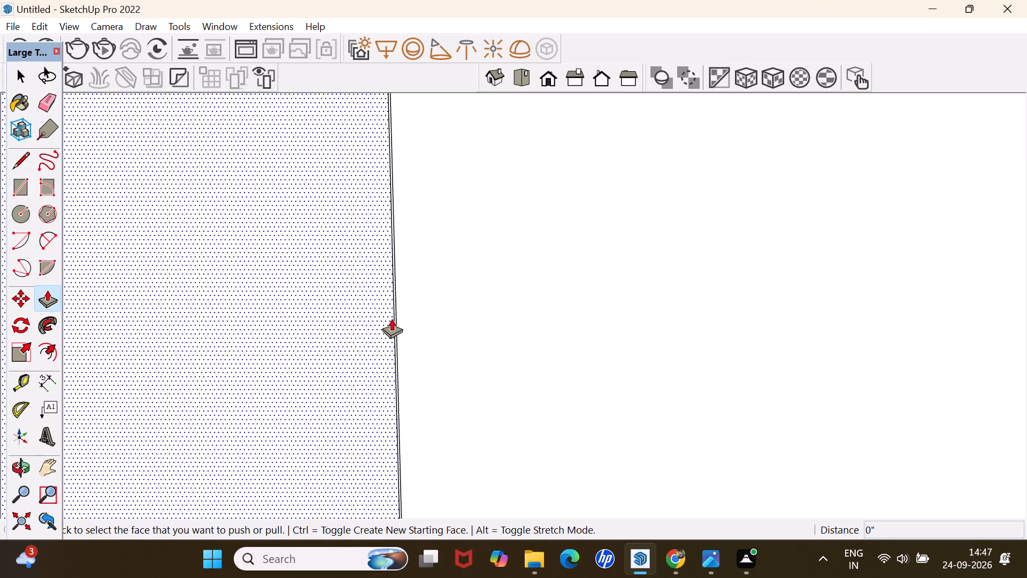
pyautogui.scroll(15, 392, 318)
pyautogui.click(410, 306)
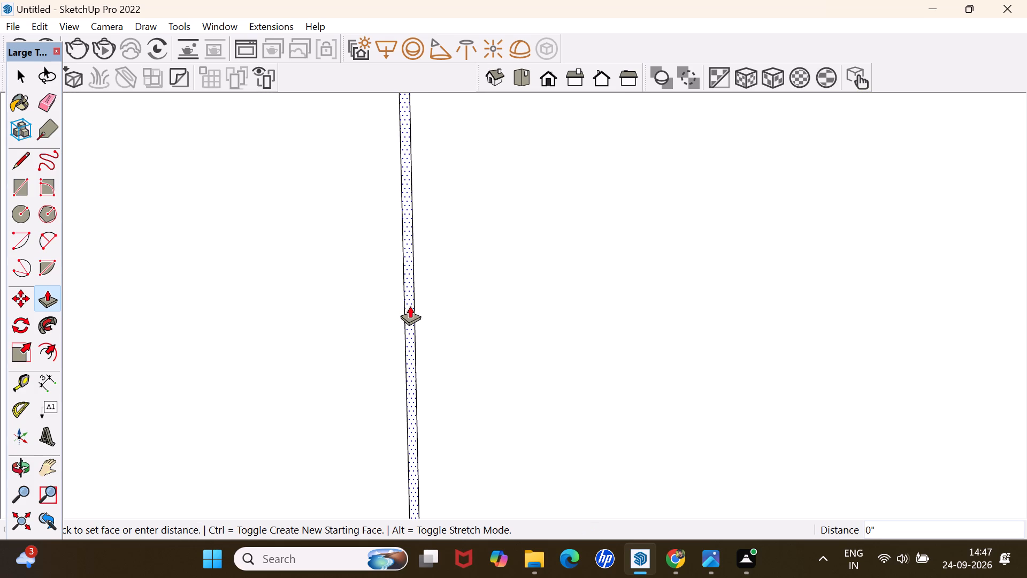
pyautogui.press('1')
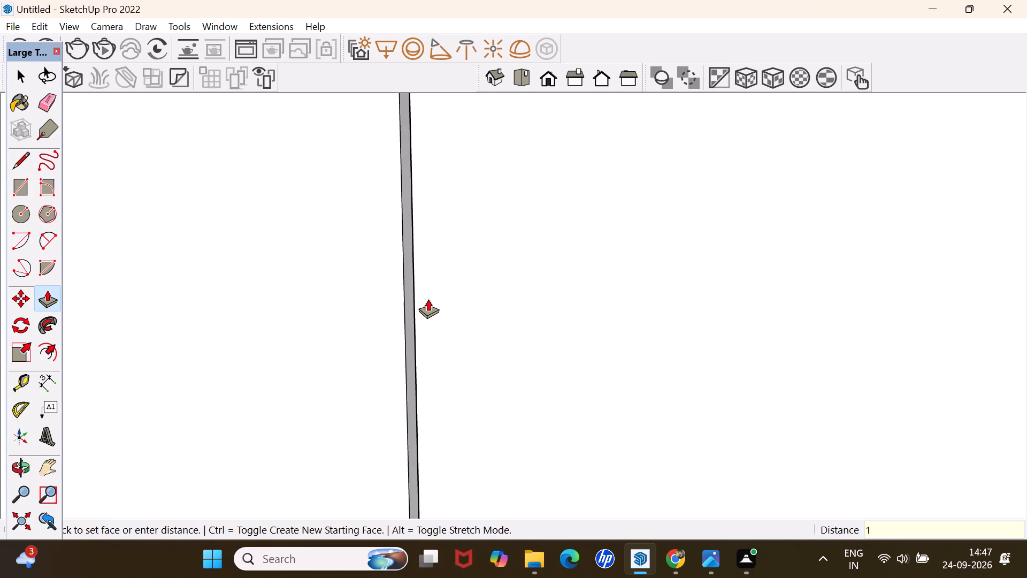
pyautogui.press('Return')
pyautogui.press('space')
# Copy the outer vertical edge of the side-wall base cabinet front 9' to the inner corner, dividing the span into 3 equal sections.
pyautogui.scroll(-20, 428, 300)
pyautogui.scroll(-2, 428, 300)
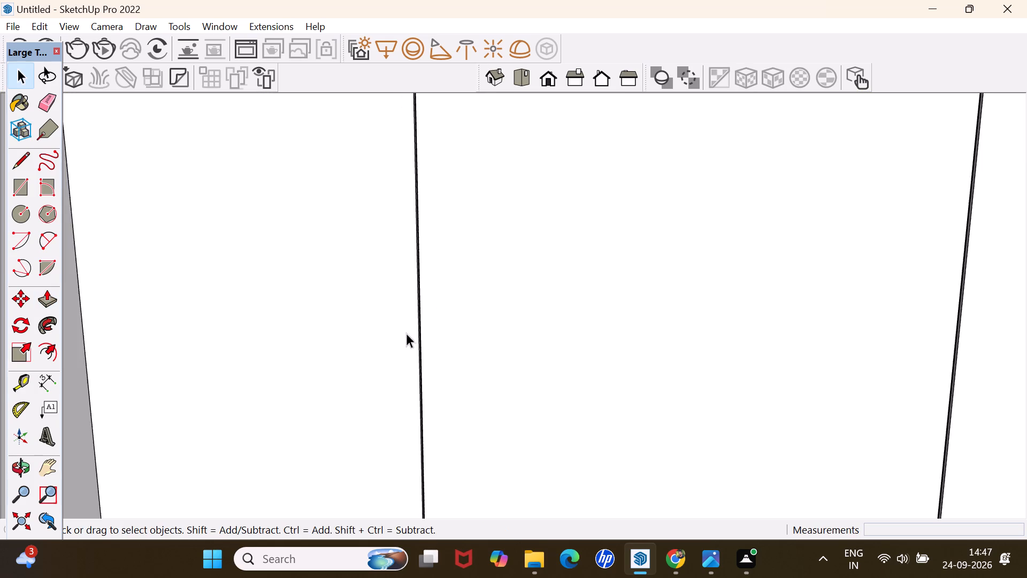
pyautogui.scroll(-20, 406, 333)
pyautogui.scroll(-13, 406, 333)
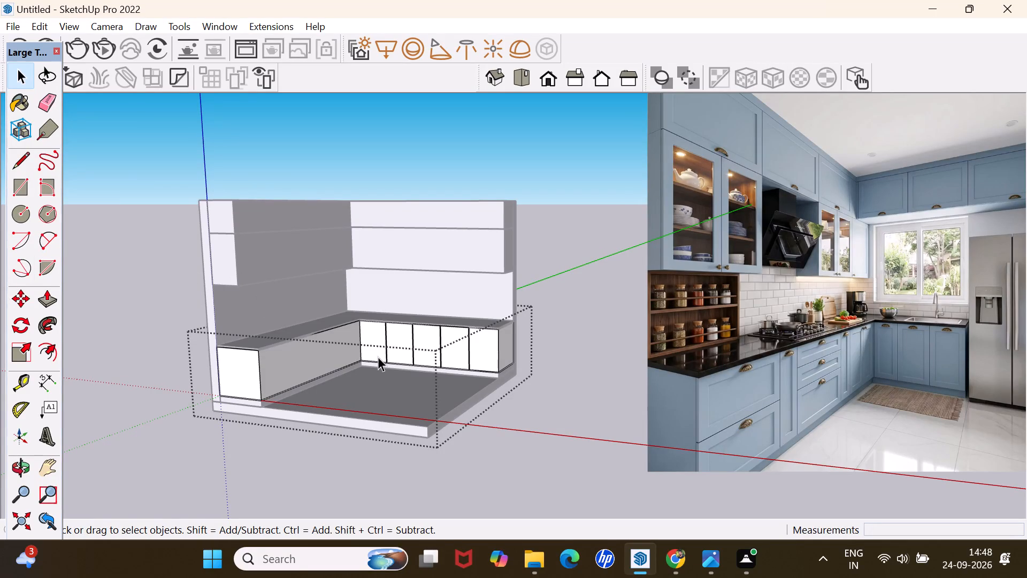
pyautogui.moveTo(394, 355); pyautogui.dragTo(290, 350, button='middle')
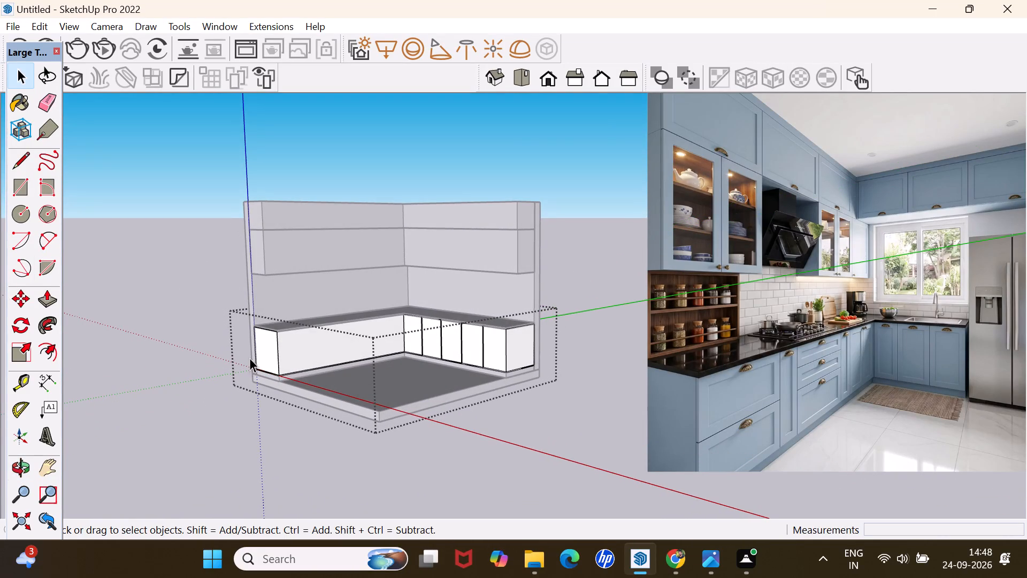
pyautogui.click(215, 404)
pyautogui.scroll(8, 387, 326)
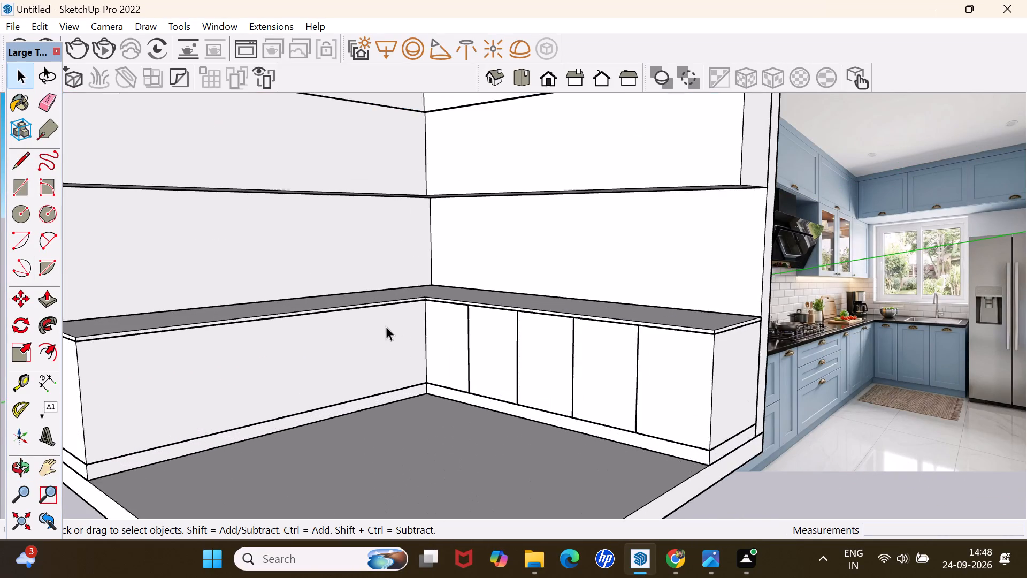
pyautogui.scroll(5, 386, 326)
pyautogui.tripleClick(376, 325)
pyautogui.scroll(-7, 375, 325)
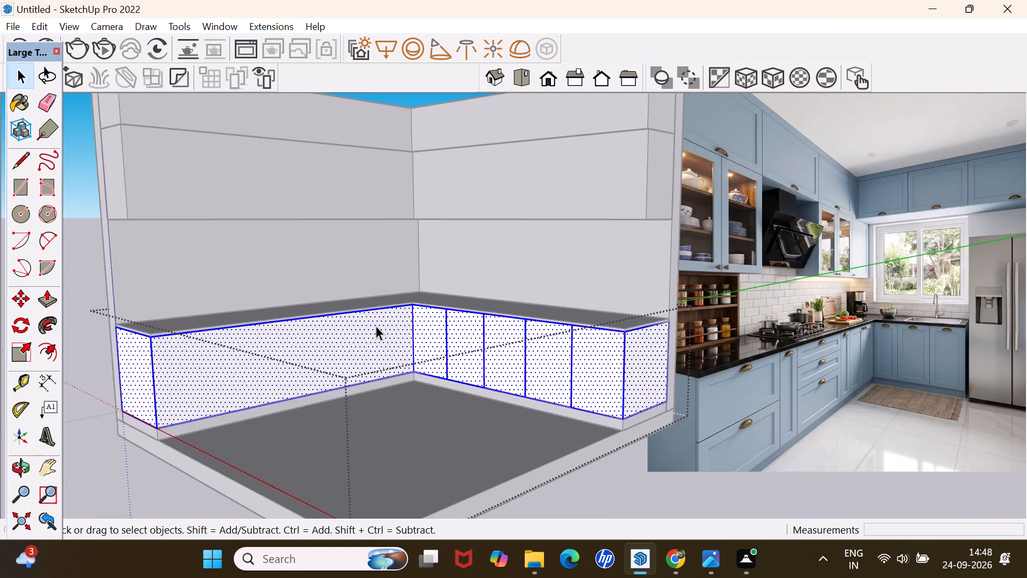
pyautogui.scroll(-8, 375, 325)
pyautogui.click(374, 323)
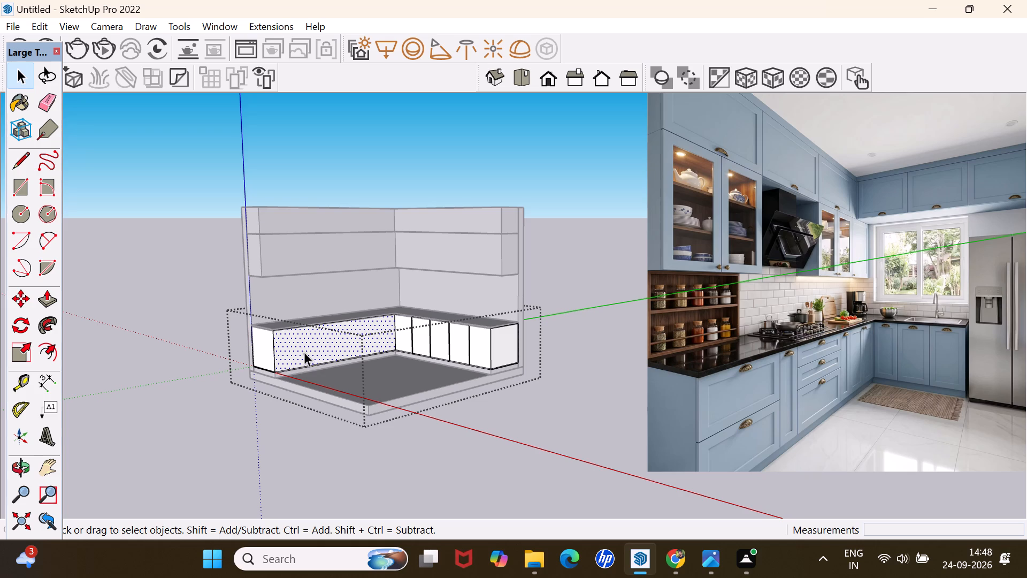
pyautogui.scroll(8, 264, 347)
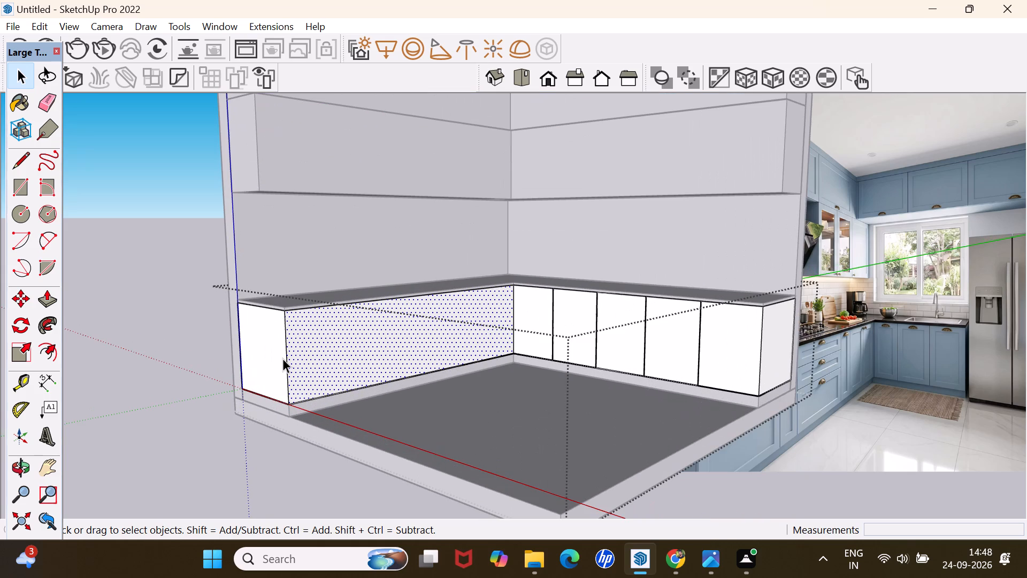
pyautogui.click(286, 349)
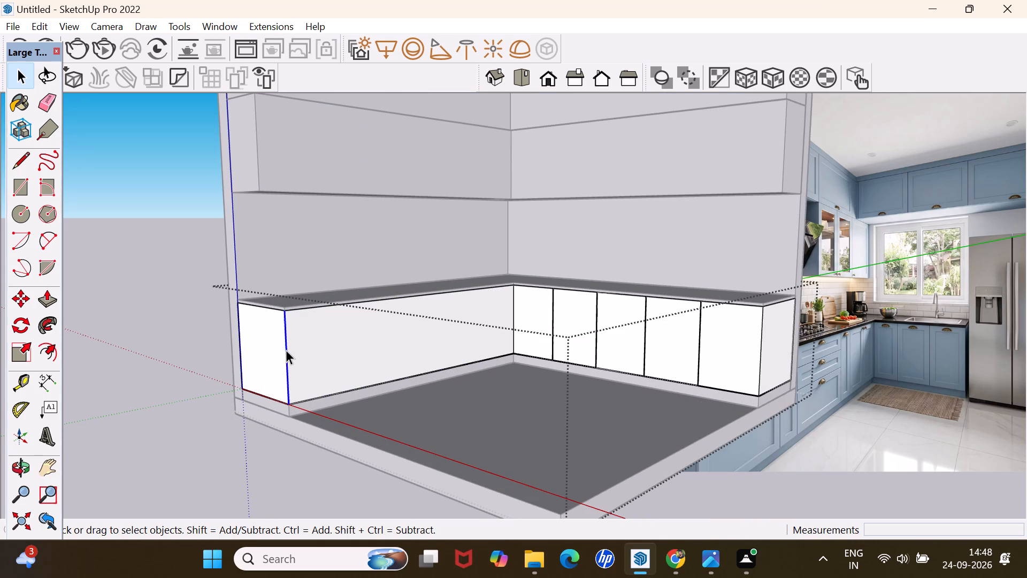
pyautogui.press('m')
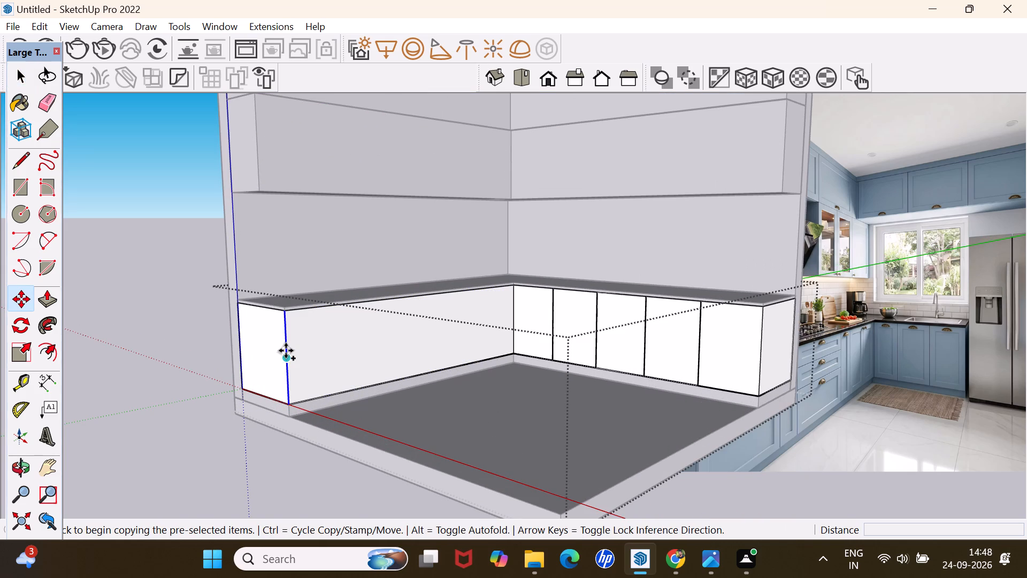
pyautogui.click(292, 405)
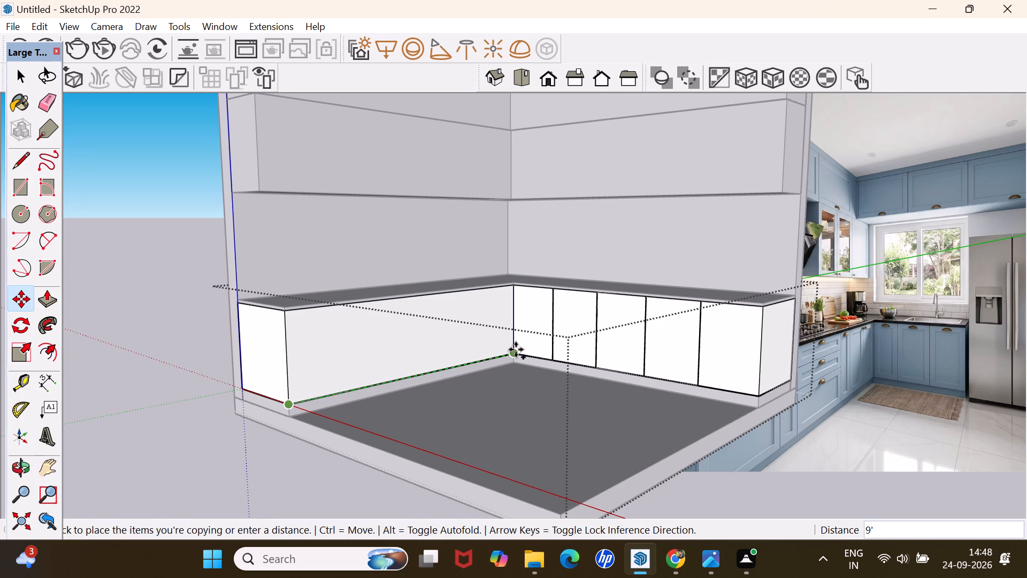
pyautogui.click(513, 354)
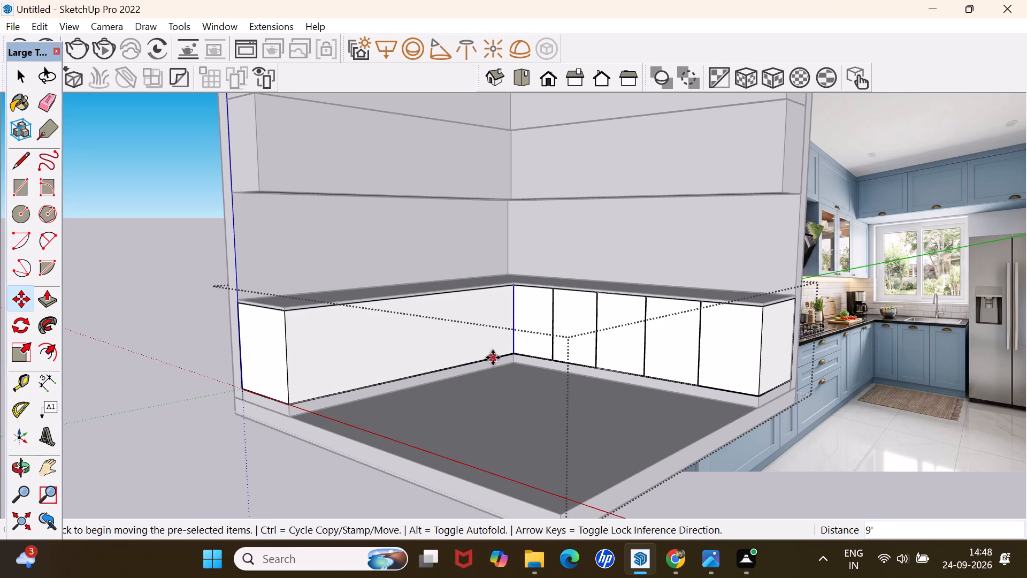
pyautogui.press('/')
pyautogui.press('3')
pyautogui.press('Return')
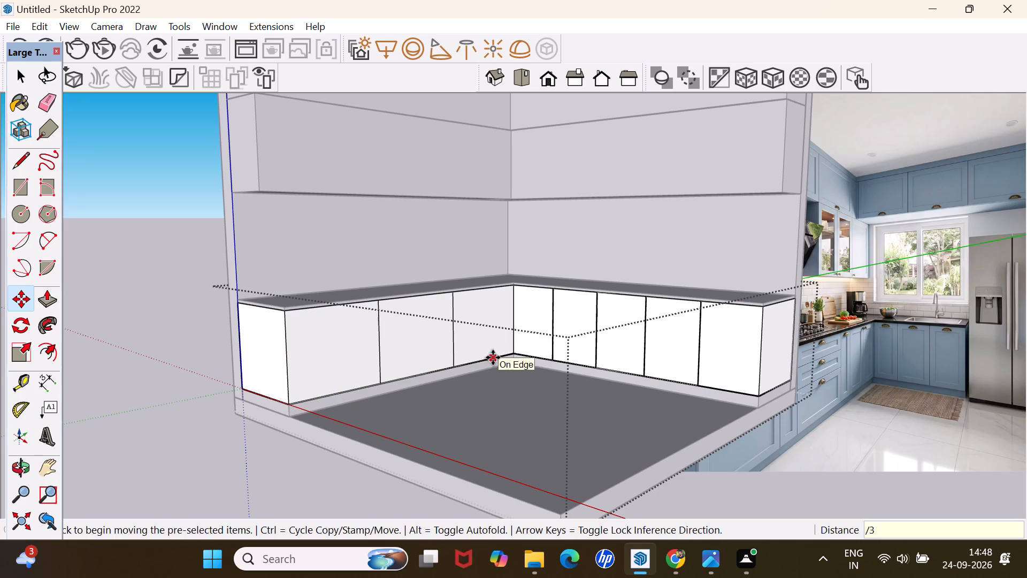
pyautogui.press('space')
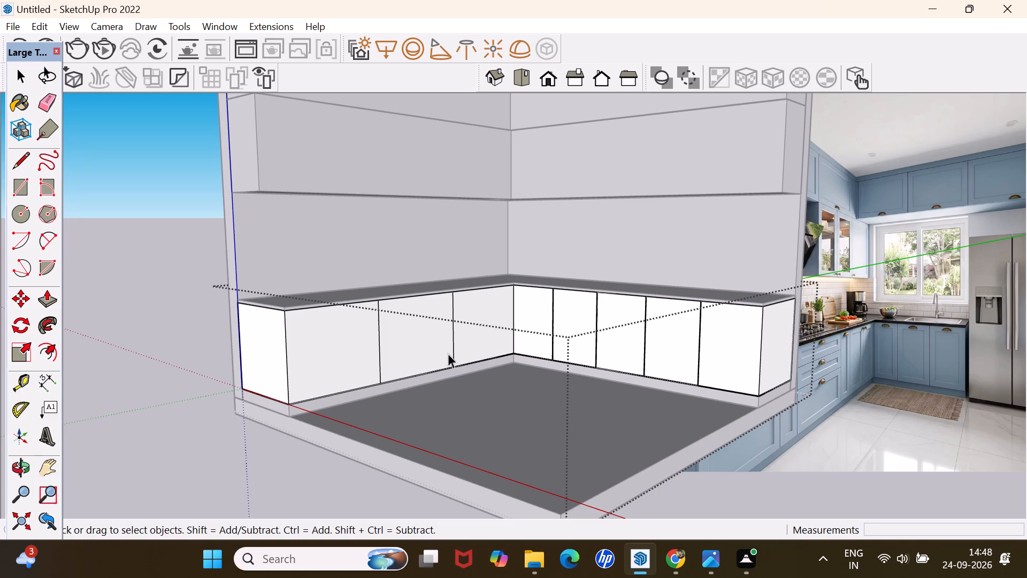
# Copy the side-wall base front's dividing line nearest the inner corner 1' 6" toward that corner, halving the last section.
pyautogui.click(454, 353)
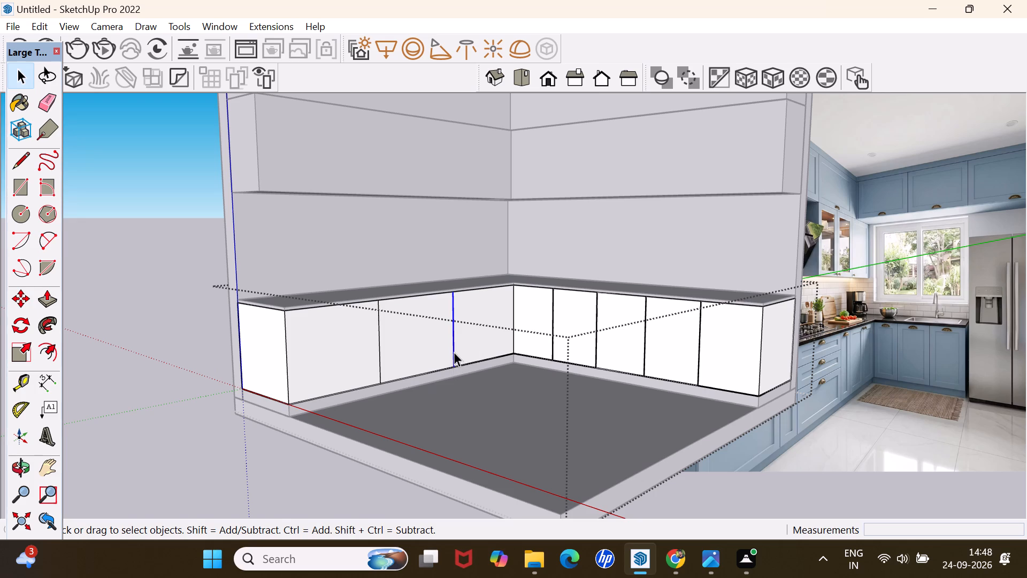
pyautogui.press('m')
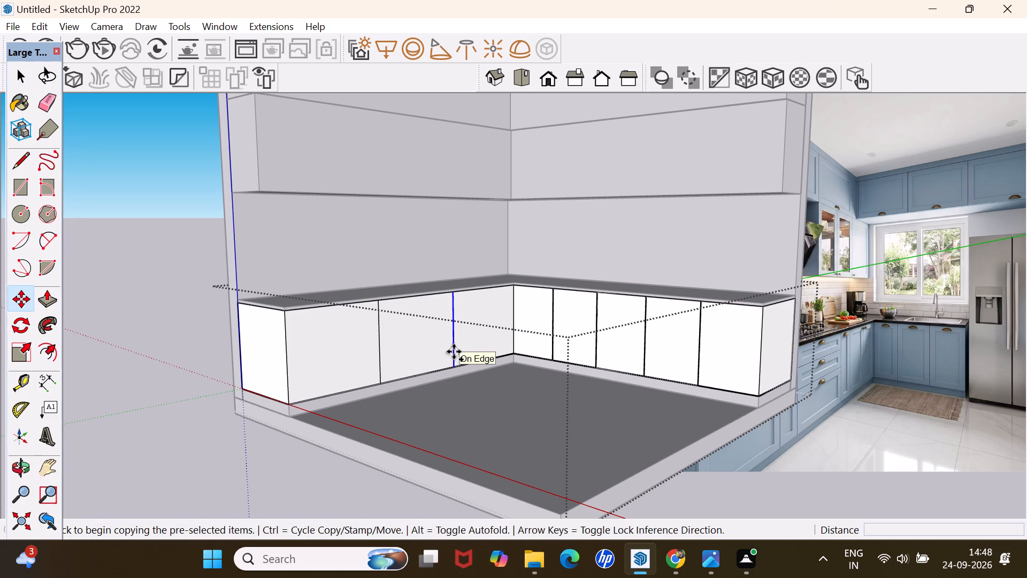
pyautogui.press('space')
pyautogui.press('m')
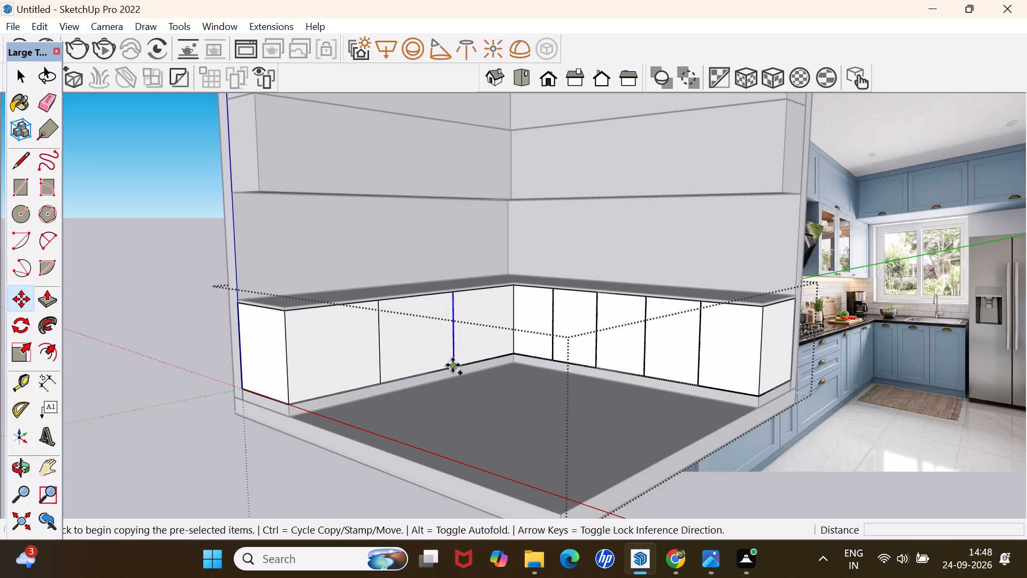
pyautogui.click(453, 365)
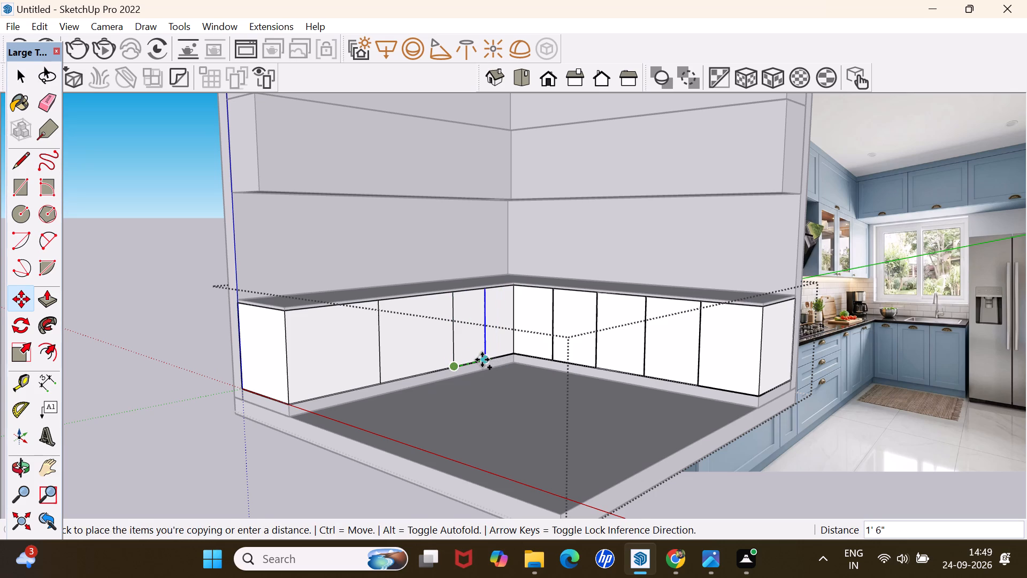
pyautogui.click(484, 356)
pyautogui.scroll(-3, 443, 392)
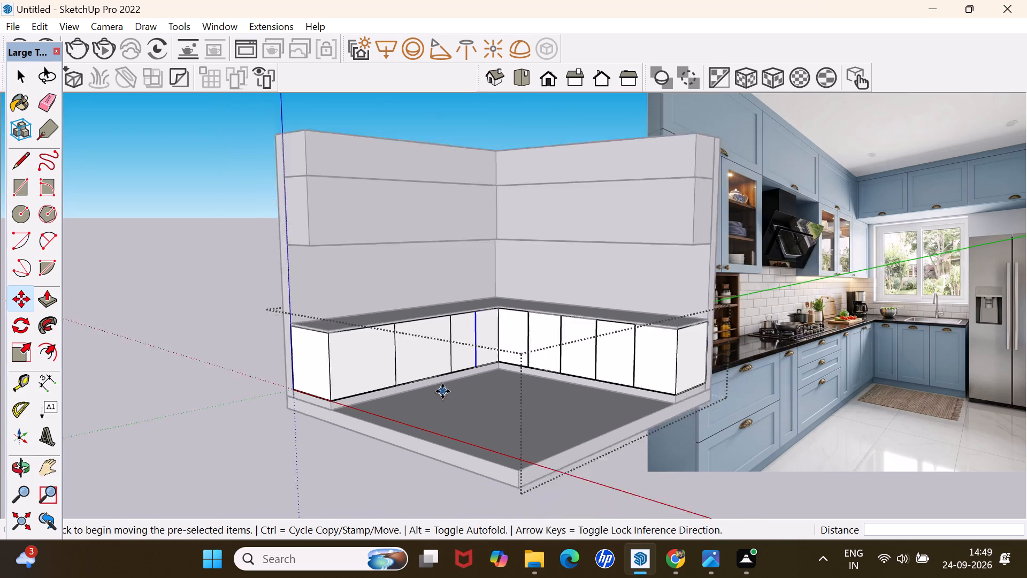
pyautogui.scroll(-2, 442, 391)
pyautogui.press('space')
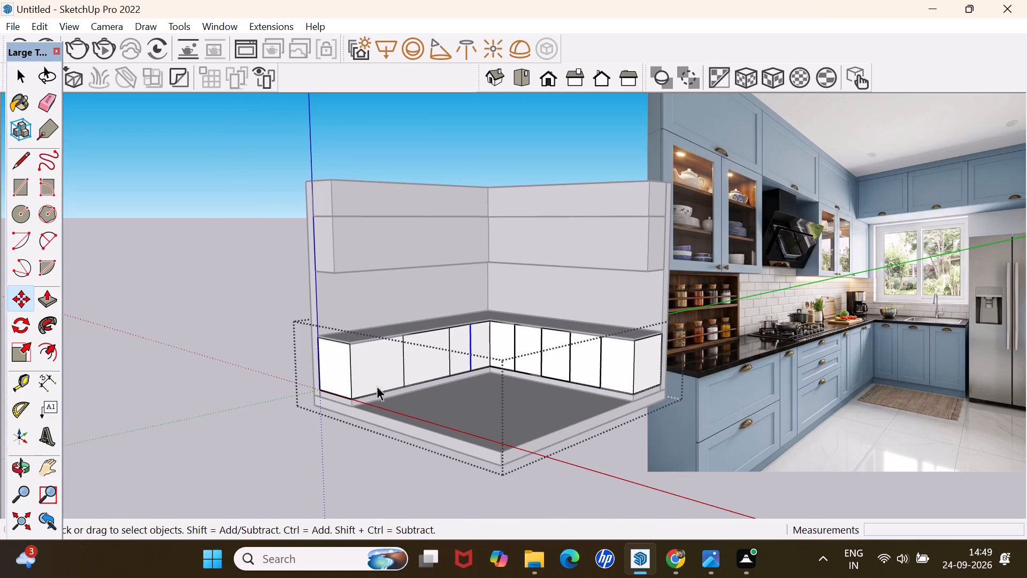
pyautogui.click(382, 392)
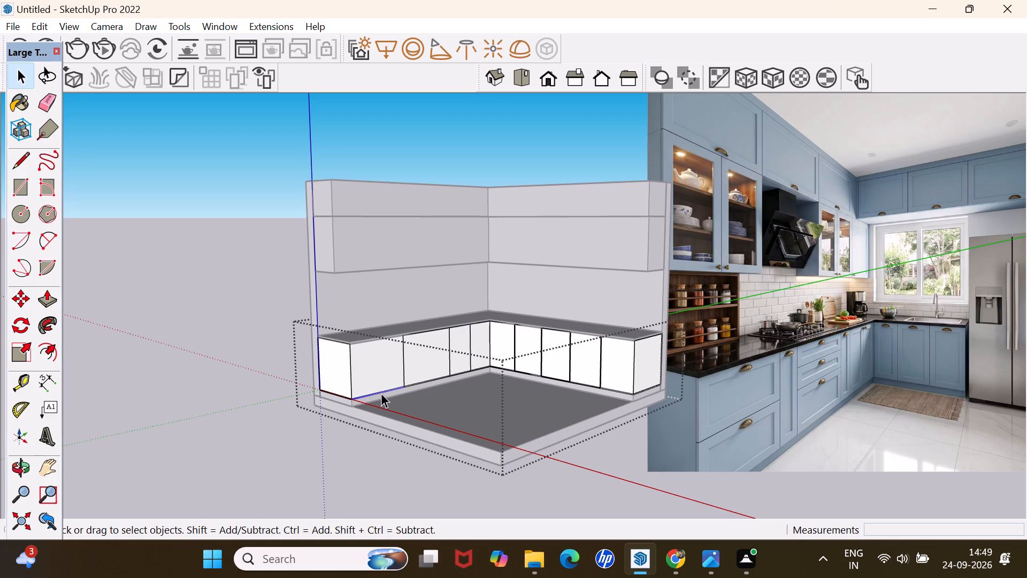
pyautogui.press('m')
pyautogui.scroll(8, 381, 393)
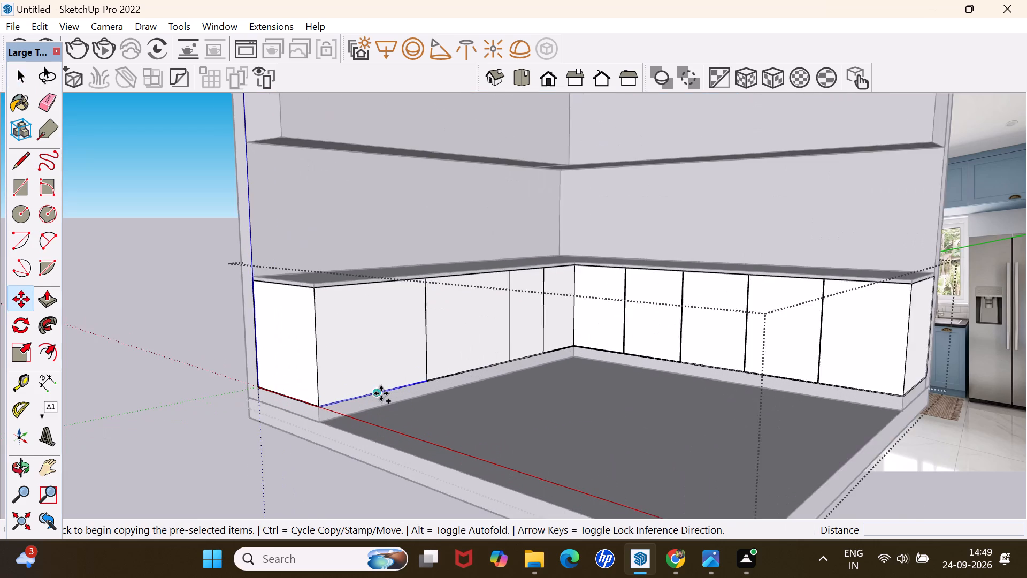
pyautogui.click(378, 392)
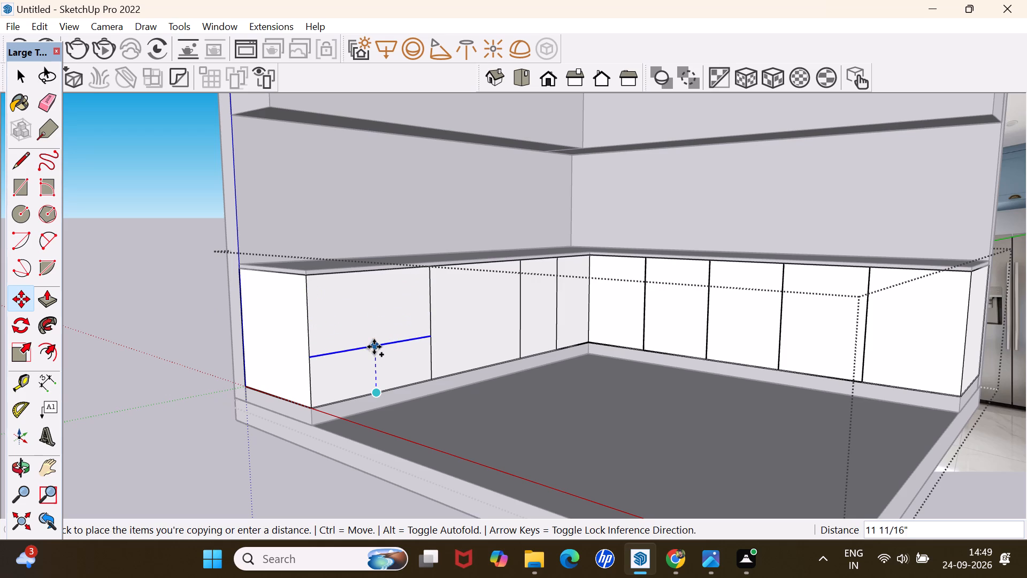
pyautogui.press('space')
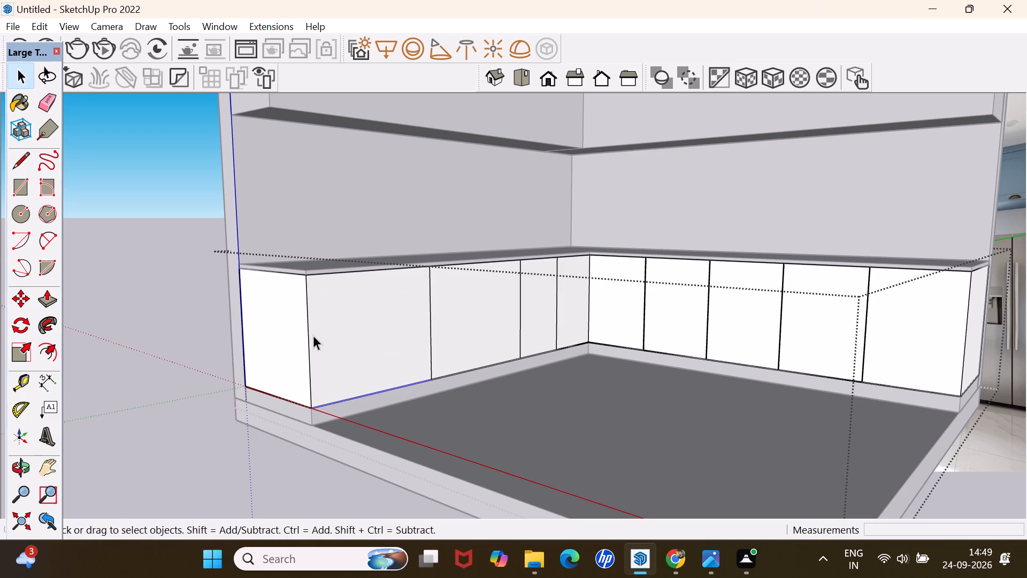
# Draw a 3' horizontal line at mid-height across the outermost section of the side-wall base cabinet front, splitting it into two drawer fronts.
pyautogui.click(308, 335)
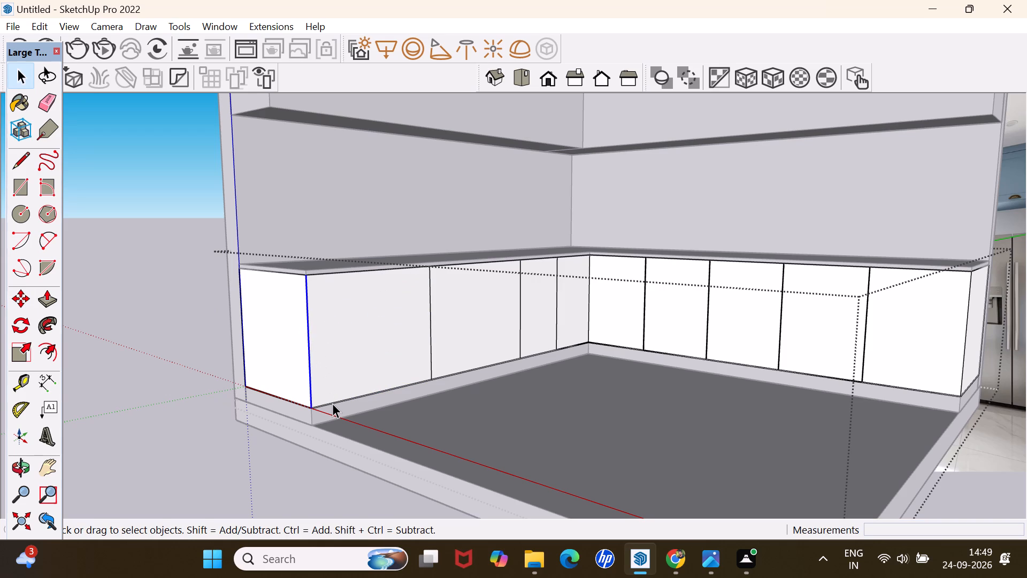
pyautogui.press('space')
pyautogui.press('l')
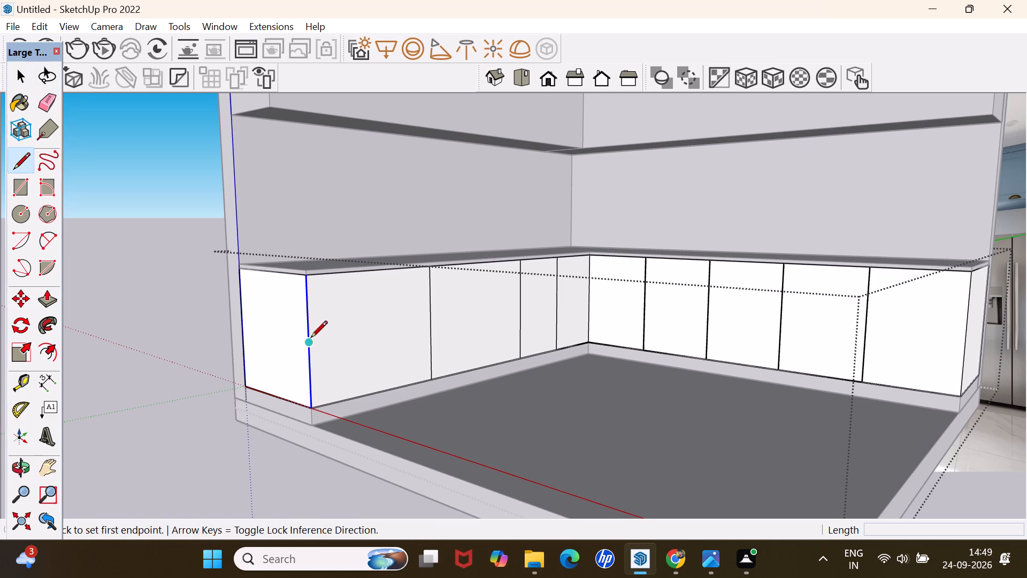
pyautogui.click(308, 346)
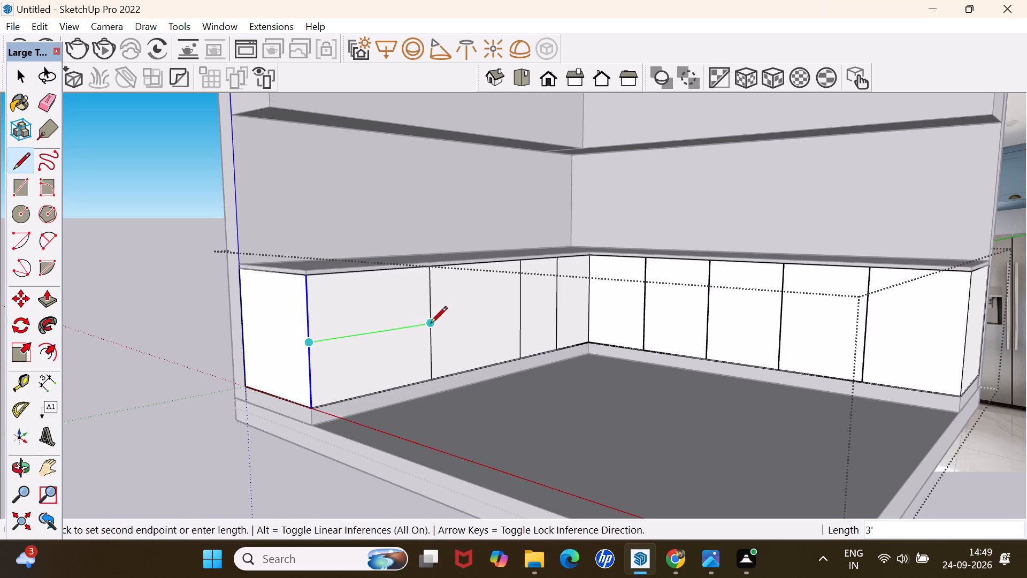
pyautogui.click(432, 323)
pyautogui.press('space')
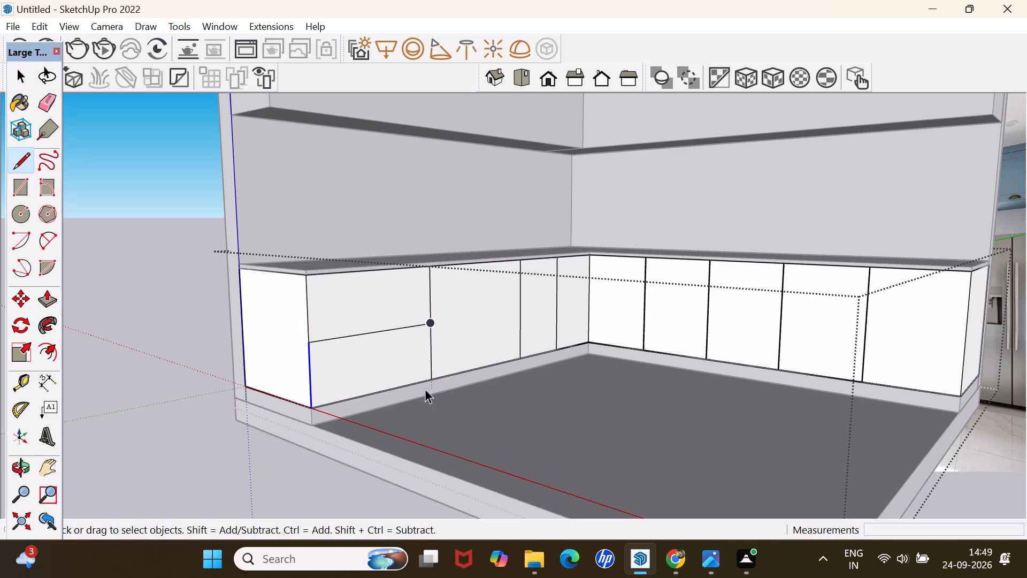
# Copy the bottom edge of the side-wall base front's middle section 1' 3" up to mid-height, level with the outer section's drawer line.
pyautogui.scroll(-10, 420, 373)
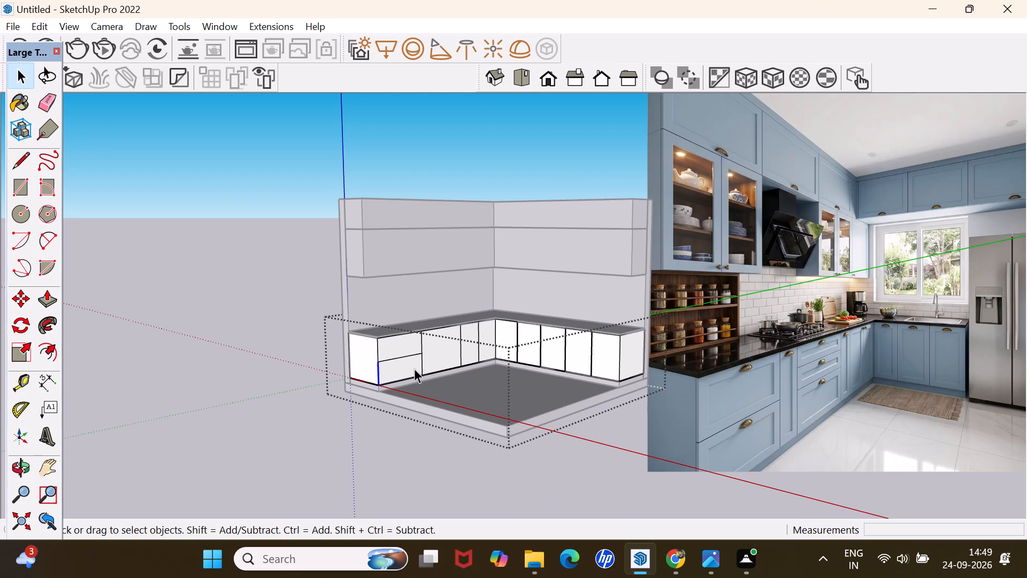
pyautogui.scroll(9, 441, 326)
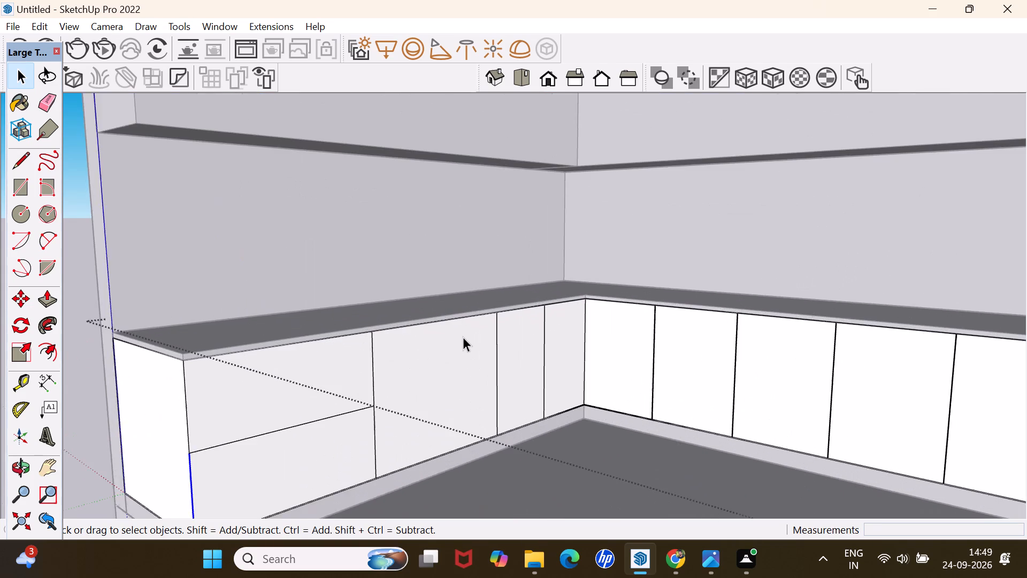
pyautogui.scroll(4, 463, 337)
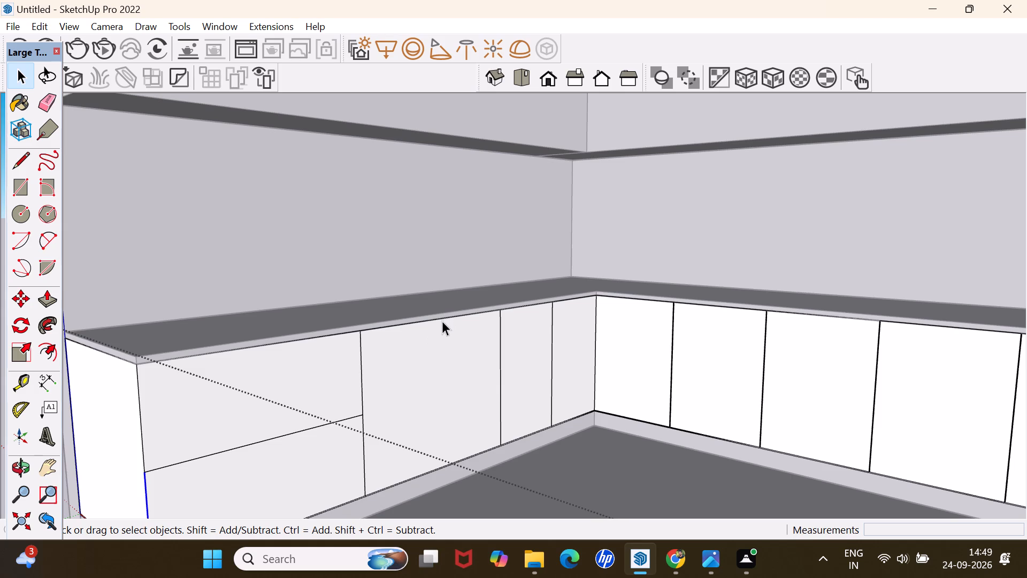
pyautogui.click(462, 474)
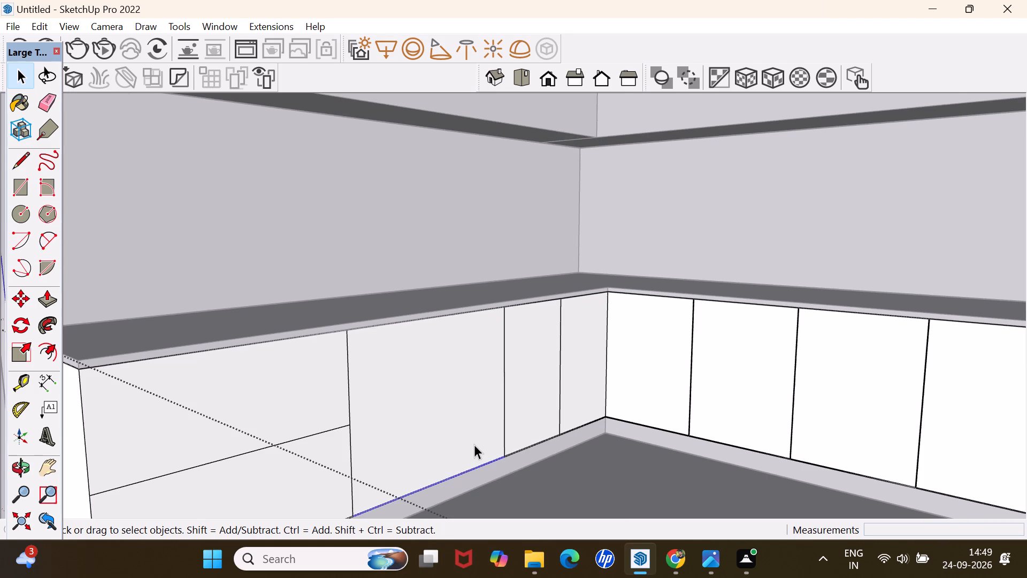
pyautogui.press('m')
pyautogui.scroll(-6, 474, 445)
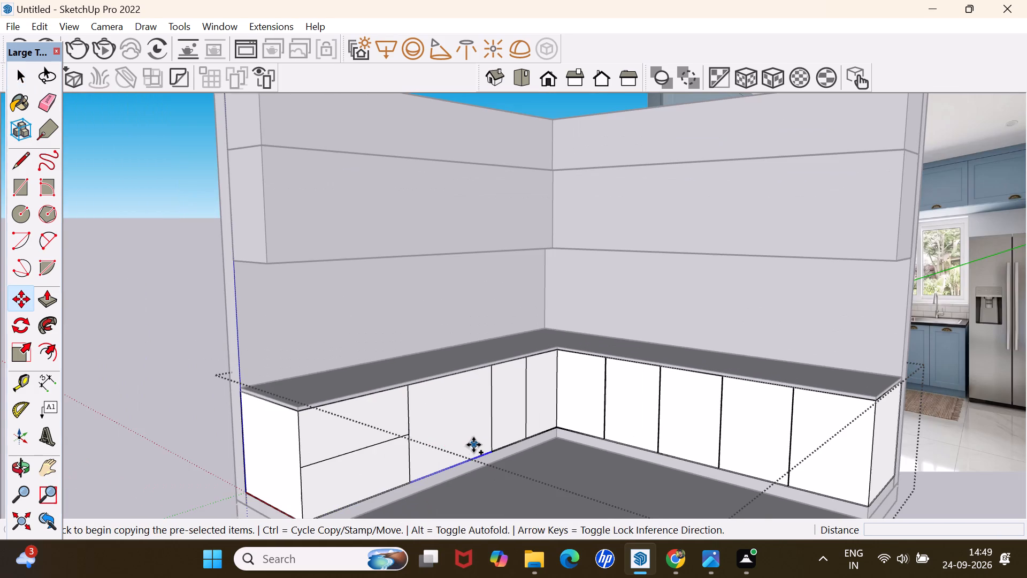
pyautogui.scroll(-10, 467, 444)
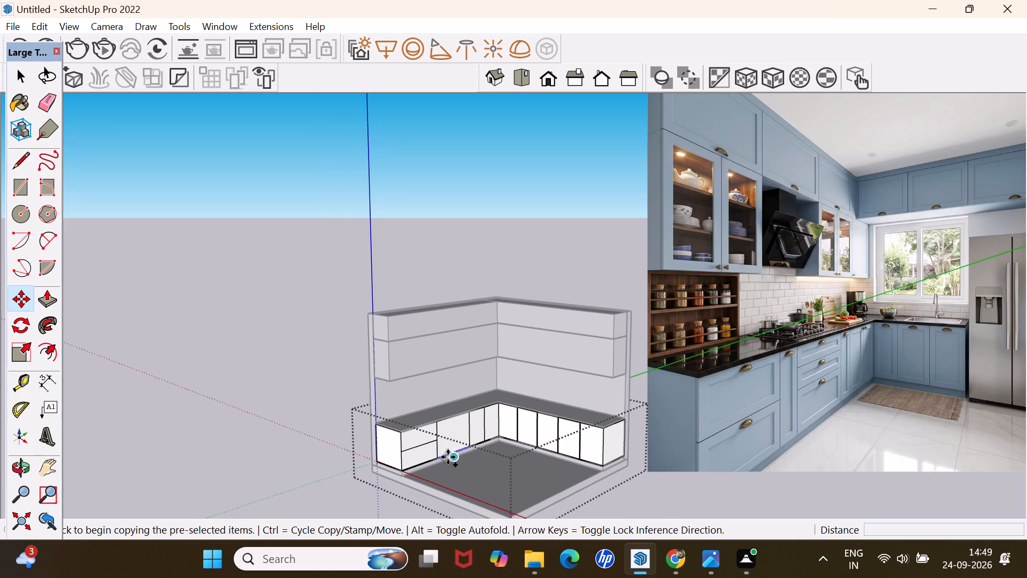
pyautogui.scroll(20, 448, 459)
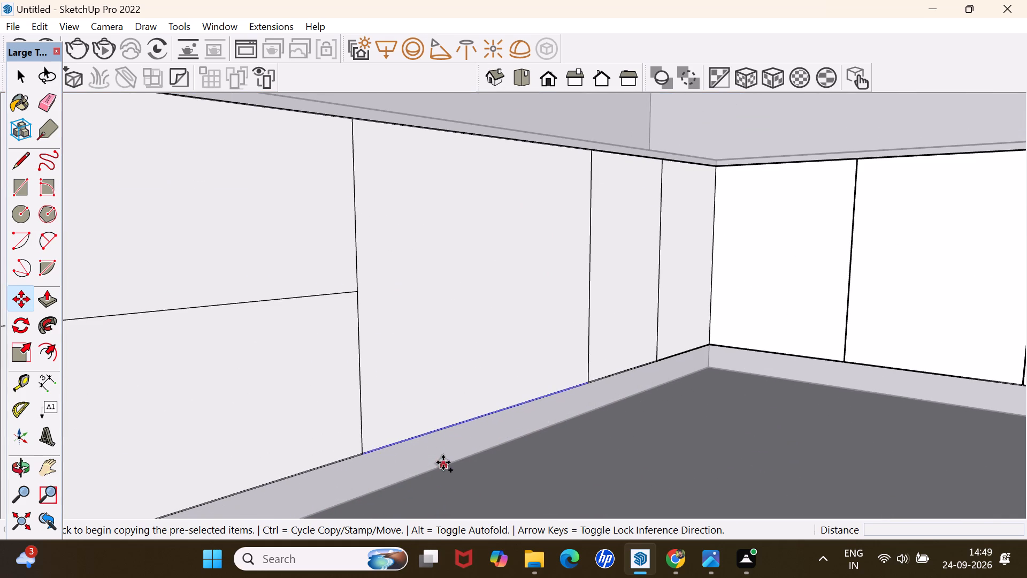
pyautogui.click(363, 453)
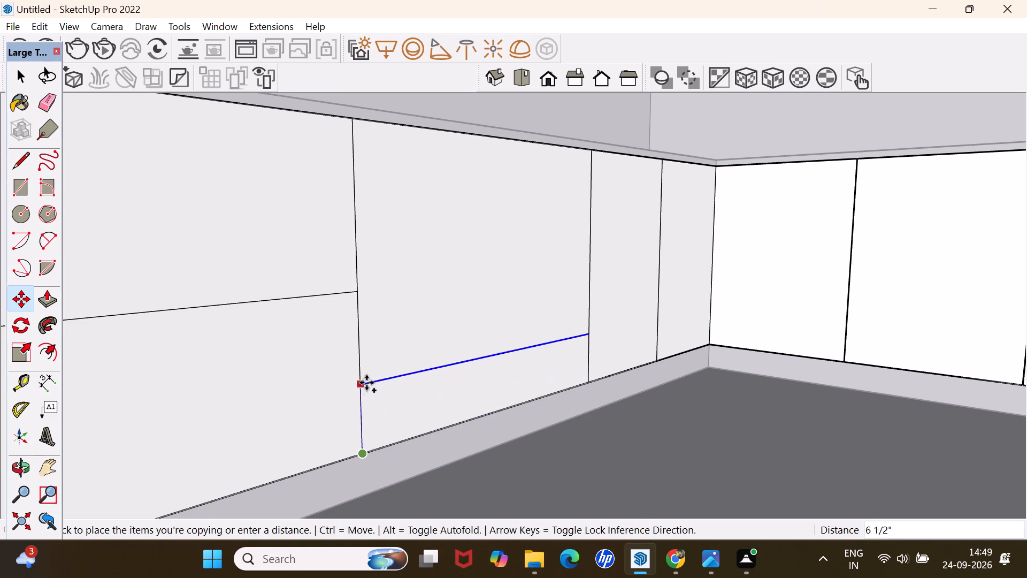
pyautogui.click(359, 287)
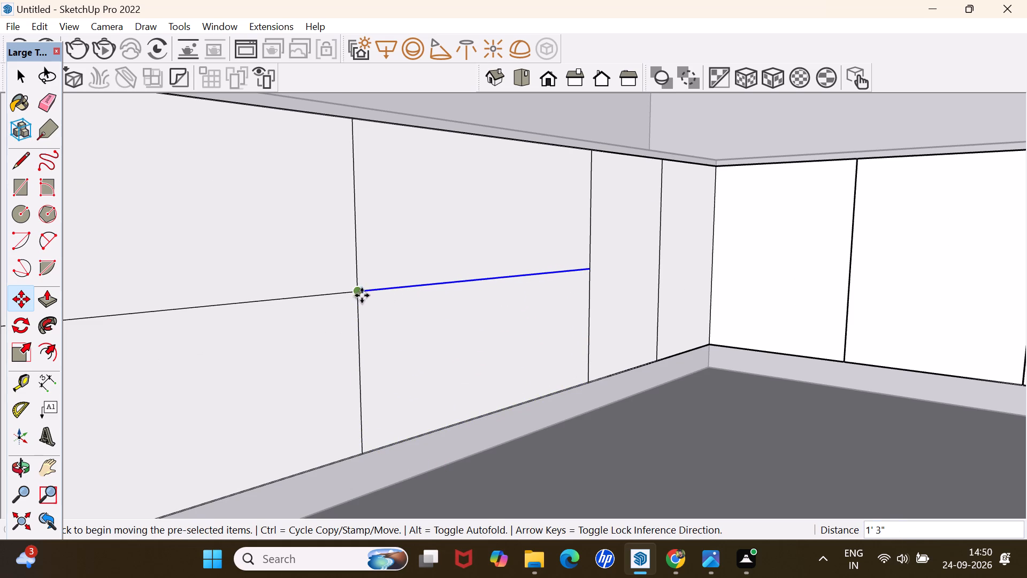
pyautogui.click(358, 288)
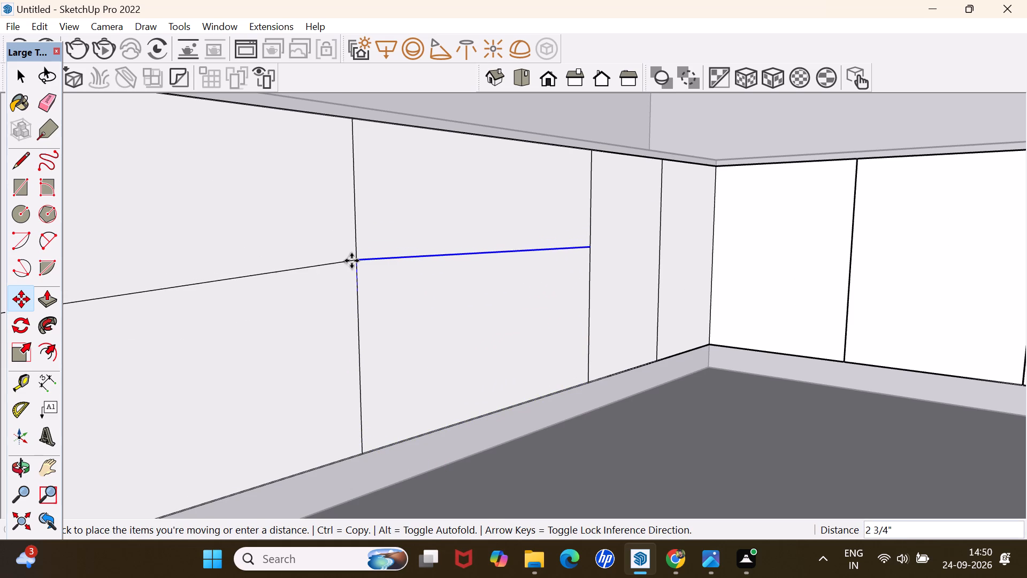
pyautogui.press('space')
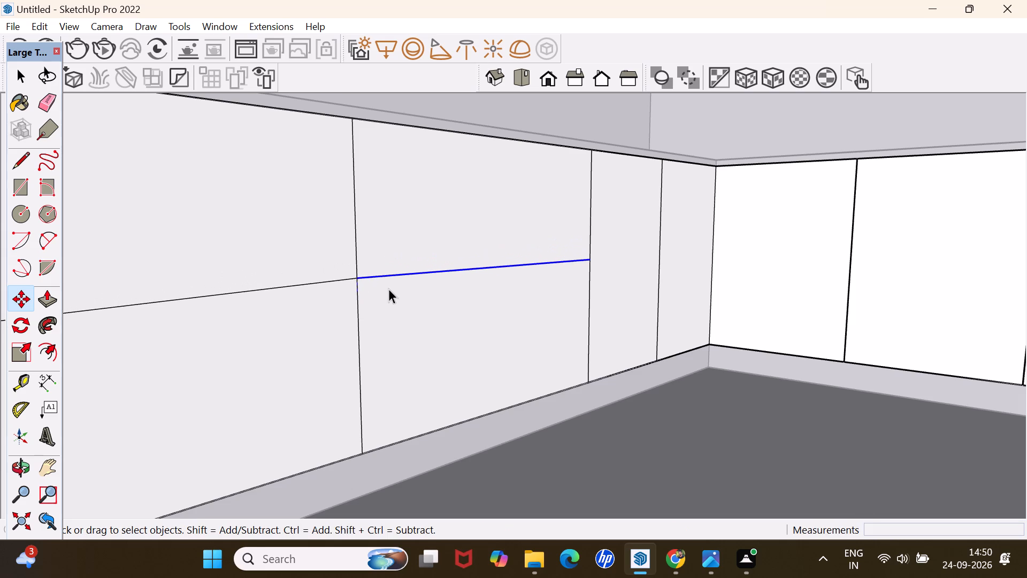
# Copy the middle section's mid-height line 7 1/2" upward, halving its upper part into two shallow drawer fronts.
pyautogui.press('m')
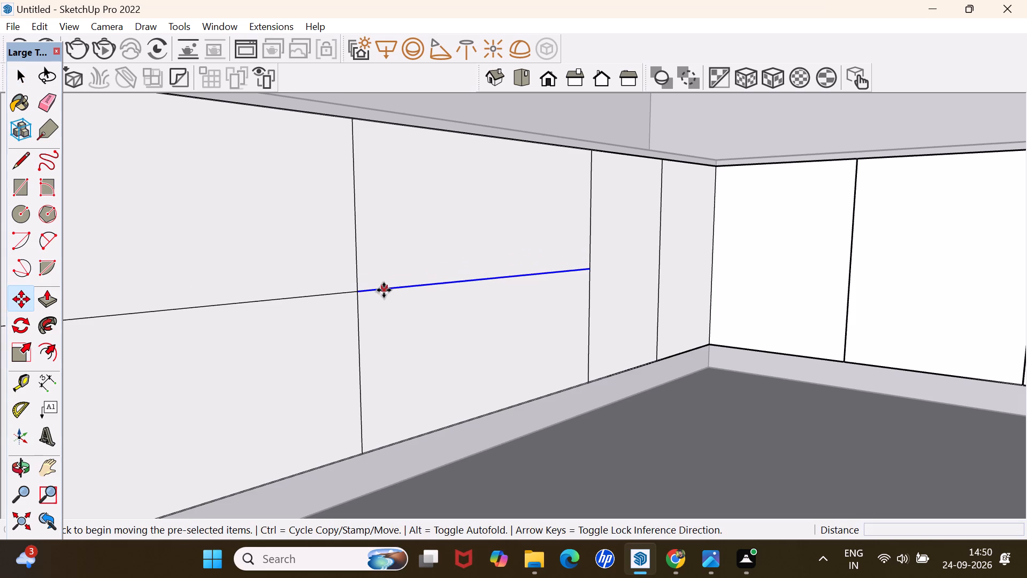
pyautogui.click(357, 293)
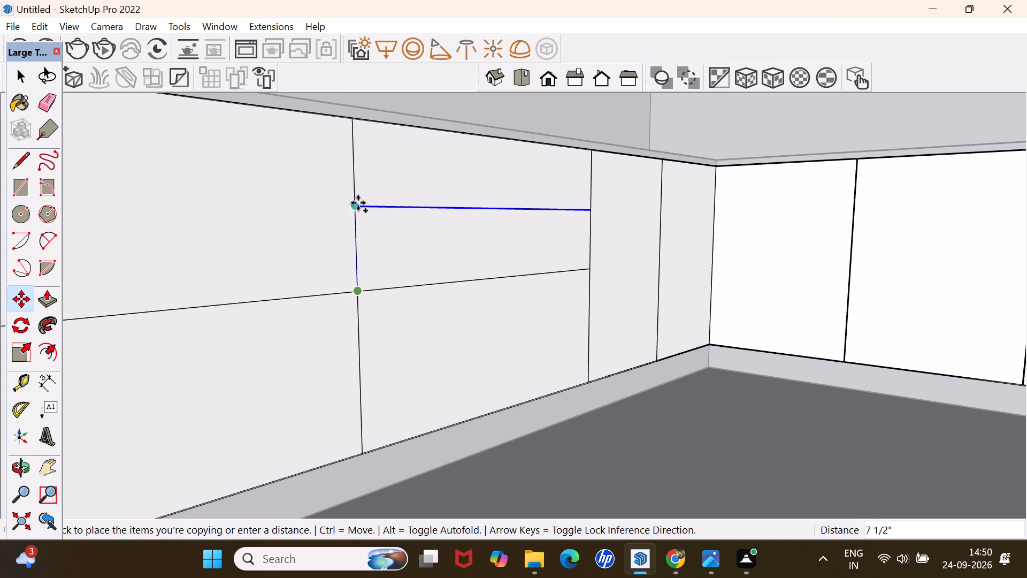
pyautogui.click(358, 203)
pyautogui.press('space')
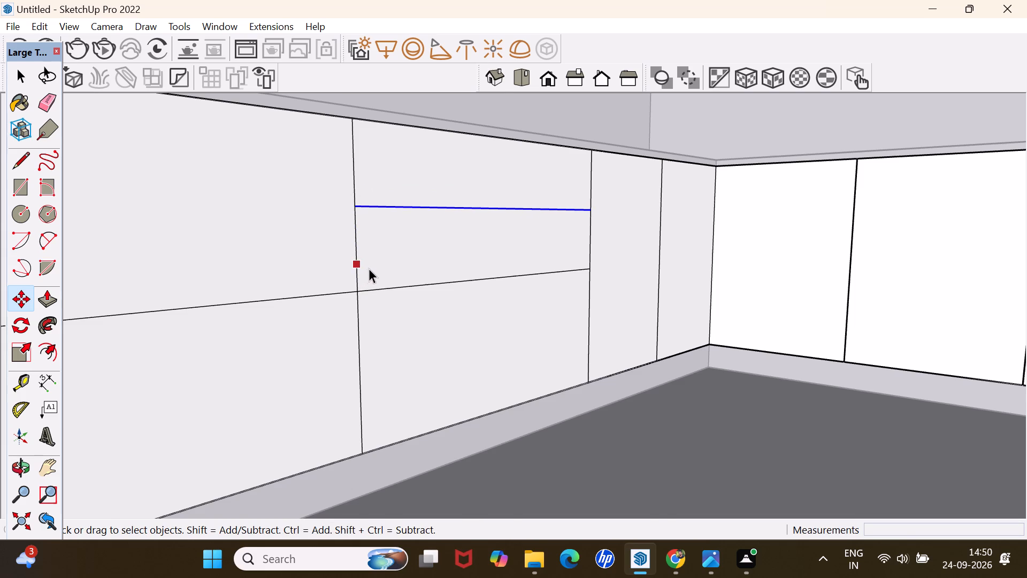
pyautogui.scroll(-17, 369, 268)
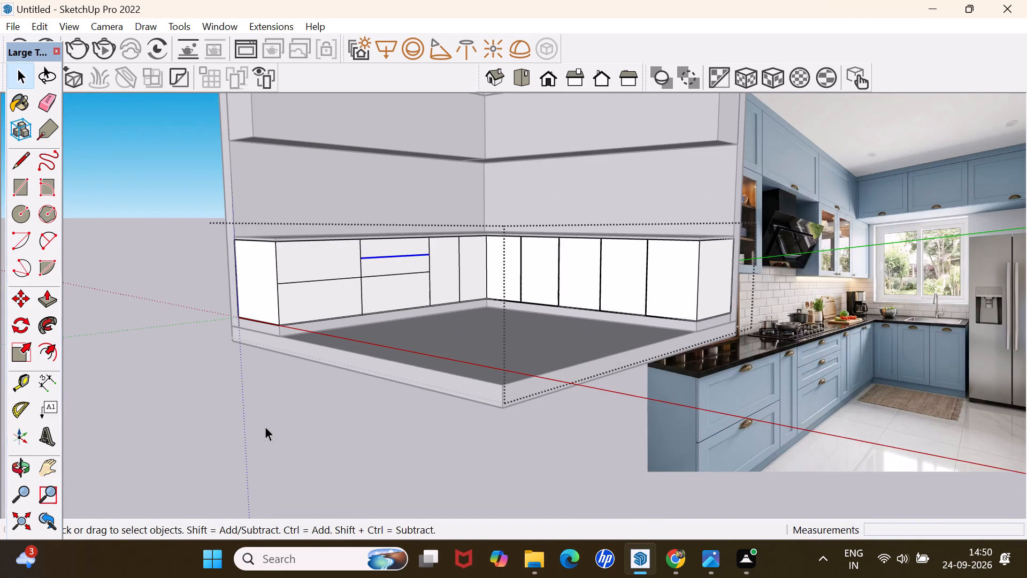
pyautogui.click(265, 426)
# Copy the side-wall base front's outer vertical edge and three vertical dividing lines 2mm away from the inner corner.
pyautogui.scroll(-6, 359, 307)
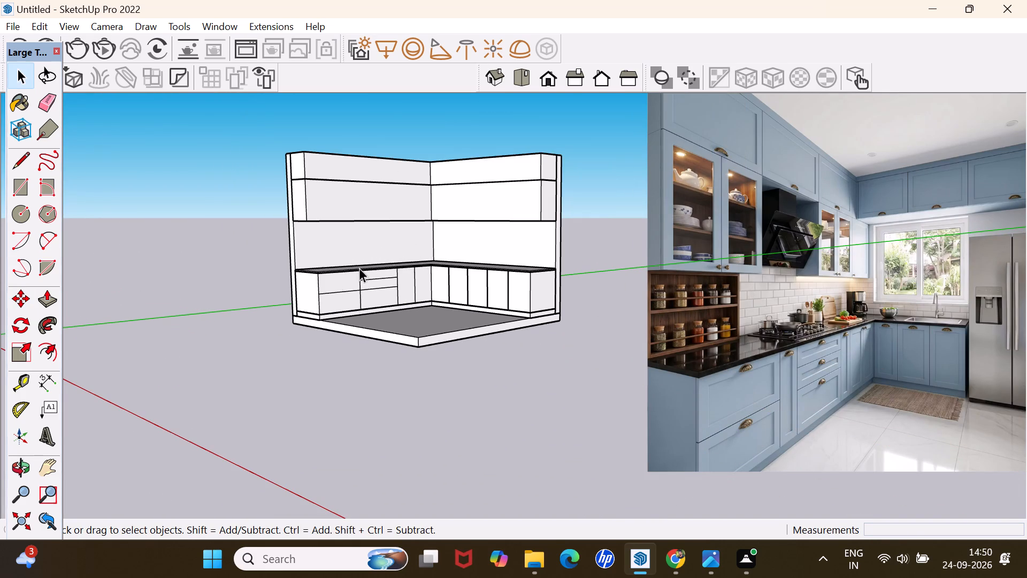
pyautogui.moveTo(267, 294); pyautogui.dragTo(332, 285, button='middle')
pyautogui.scroll(9, 366, 274)
pyautogui.moveTo(379, 329); pyautogui.dragTo(359, 334, button='middle')
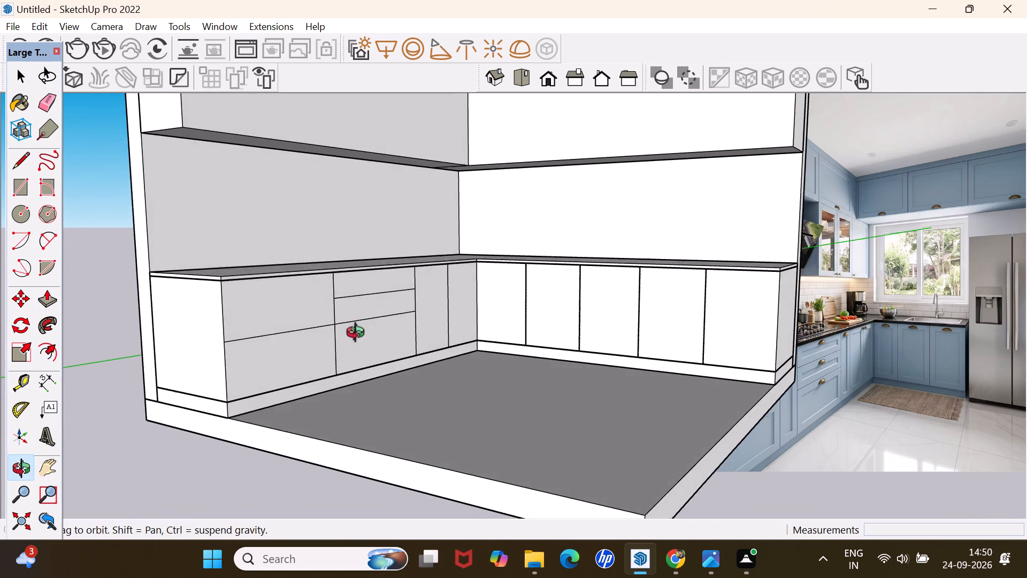
pyautogui.moveTo(359, 334); pyautogui.dragTo(359, 322, button='middle')
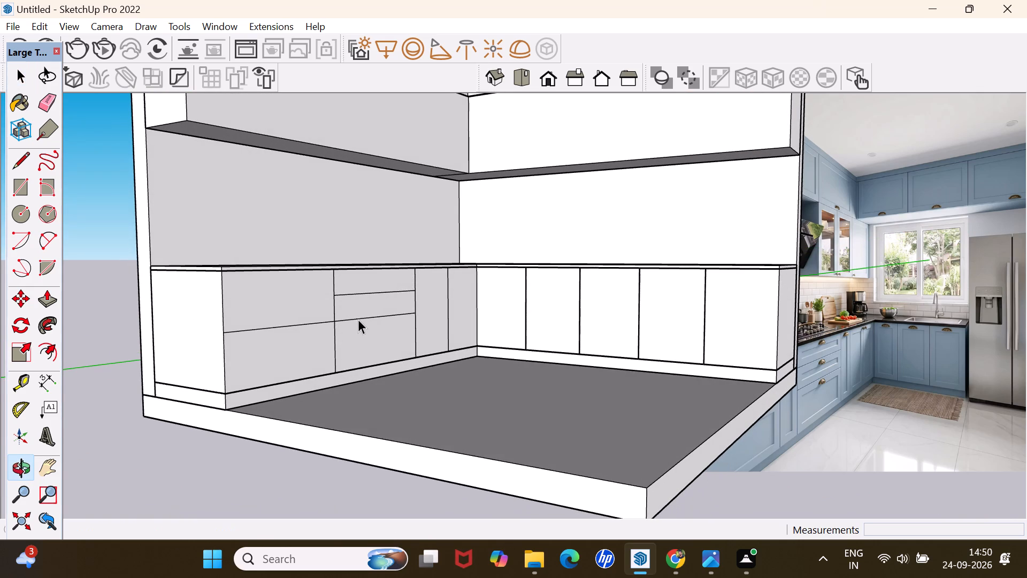
pyautogui.moveTo(355, 324); pyautogui.dragTo(319, 321, button='middle')
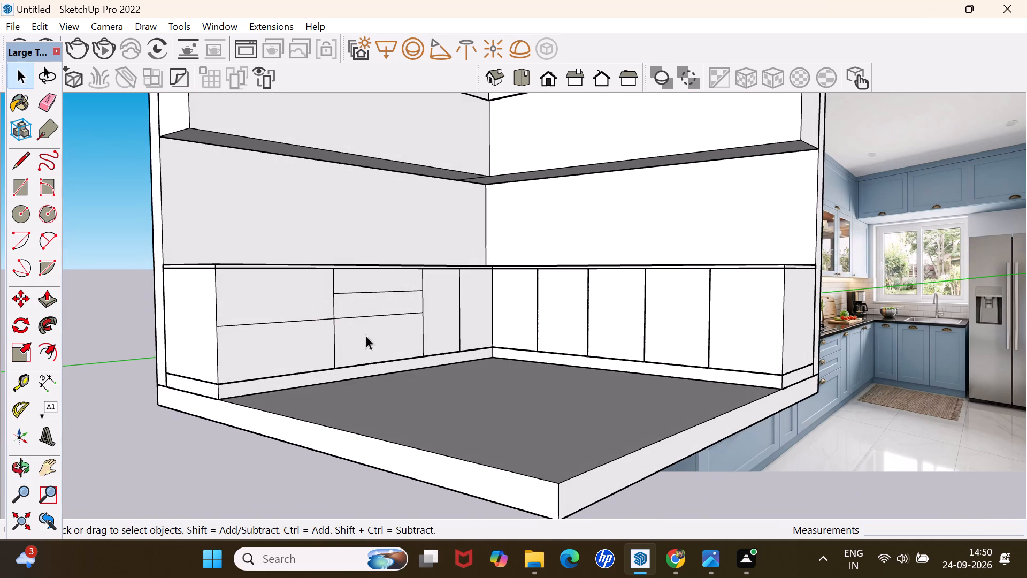
pyautogui.tripleClick(441, 323)
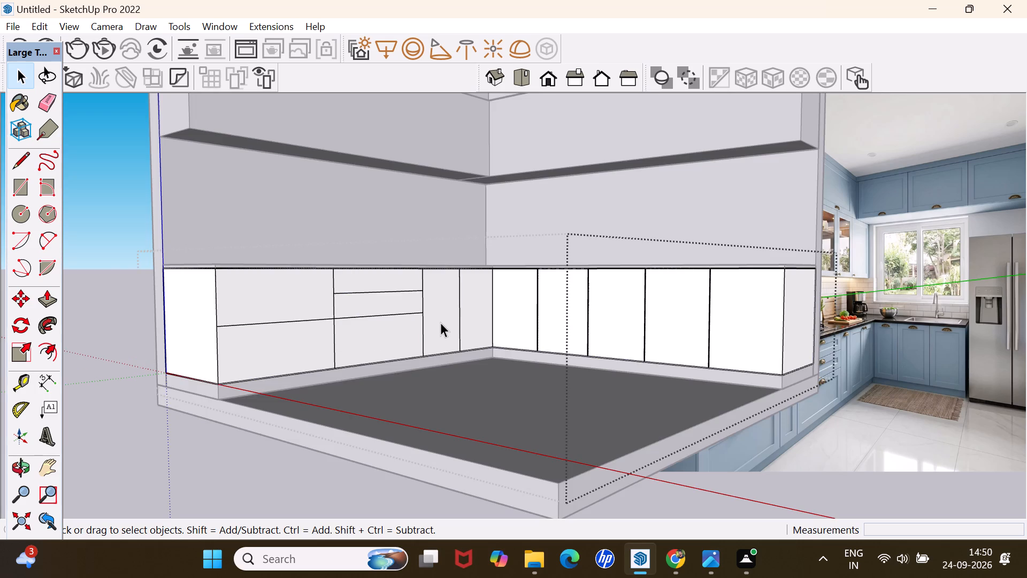
pyautogui.click(446, 324)
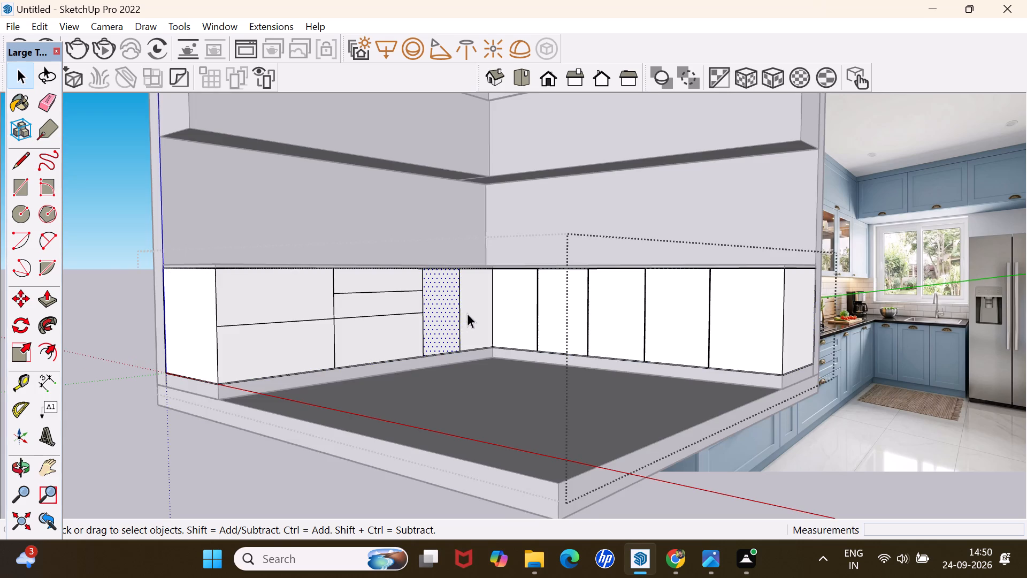
pyautogui.click(459, 314)
pyautogui.keyDown('ctrl'); pyautogui.click(421, 320); pyautogui.keyUp('ctrl')
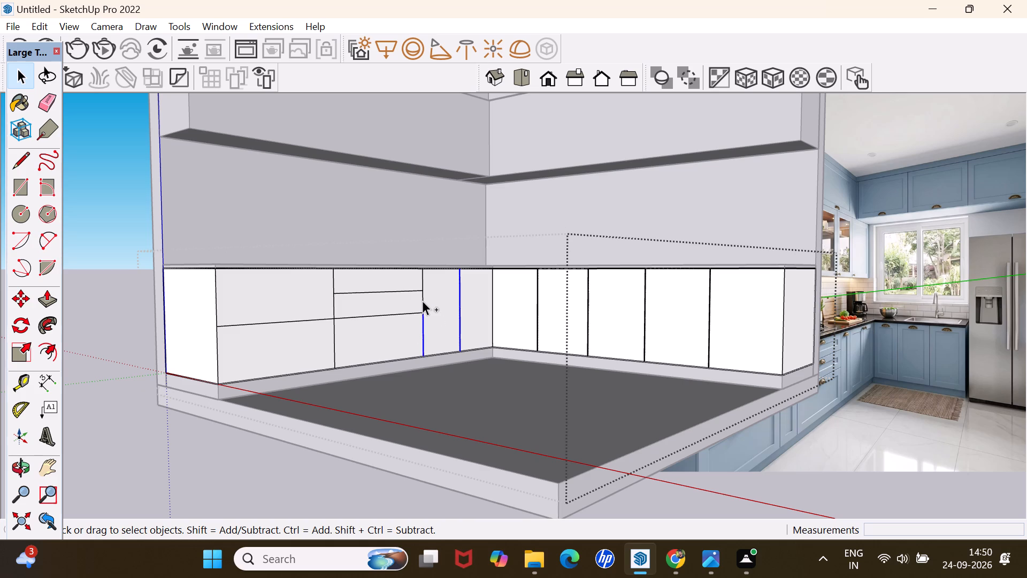
pyautogui.keyDown('ctrl'); pyautogui.click(422, 298); pyautogui.keyUp('ctrl')
pyautogui.keyDown('ctrl'); pyautogui.click(421, 272); pyautogui.keyUp('ctrl')
pyautogui.keyDown('ctrl'); pyautogui.click(332, 274); pyautogui.keyUp('ctrl')
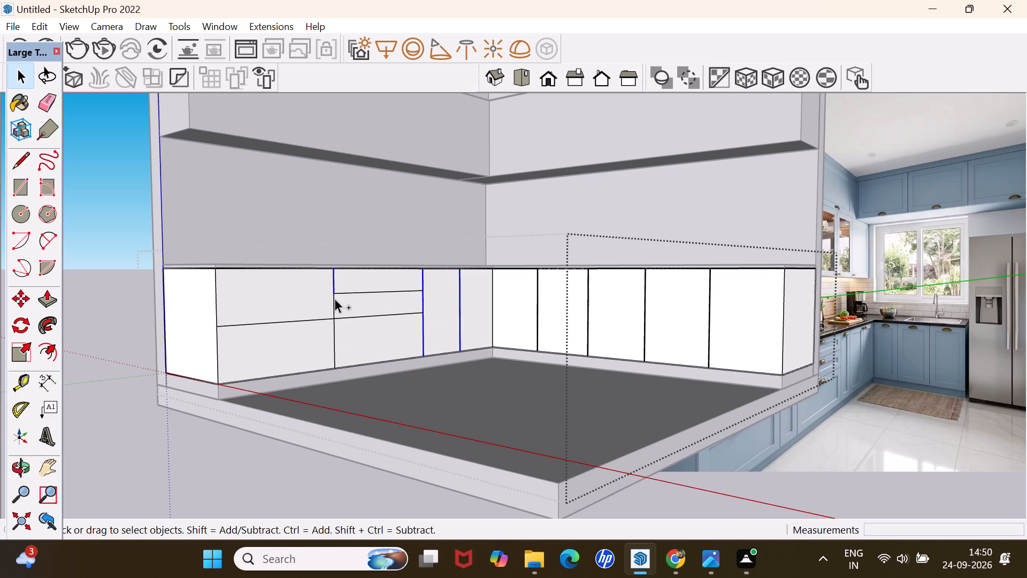
pyautogui.keyDown('ctrl'); pyautogui.click(332, 303); pyautogui.keyUp('ctrl')
pyautogui.keyDown('ctrl'); pyautogui.click(333, 340); pyautogui.keyUp('ctrl')
pyautogui.keyDown('ctrl'); pyautogui.click(214, 307); pyautogui.keyUp('ctrl')
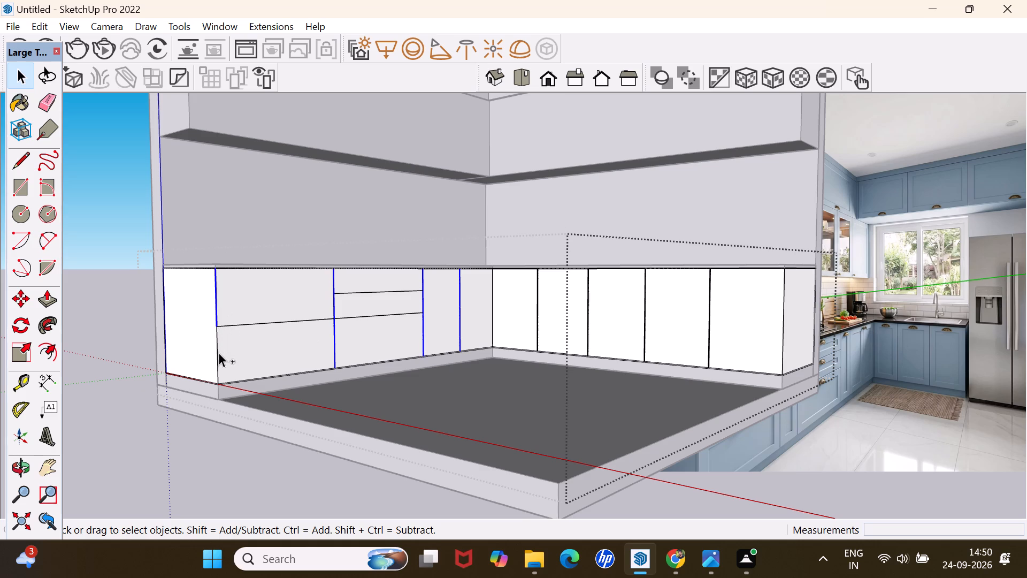
pyautogui.keyDown('ctrl'); pyautogui.click(215, 353); pyautogui.keyUp('ctrl')
pyautogui.press('m')
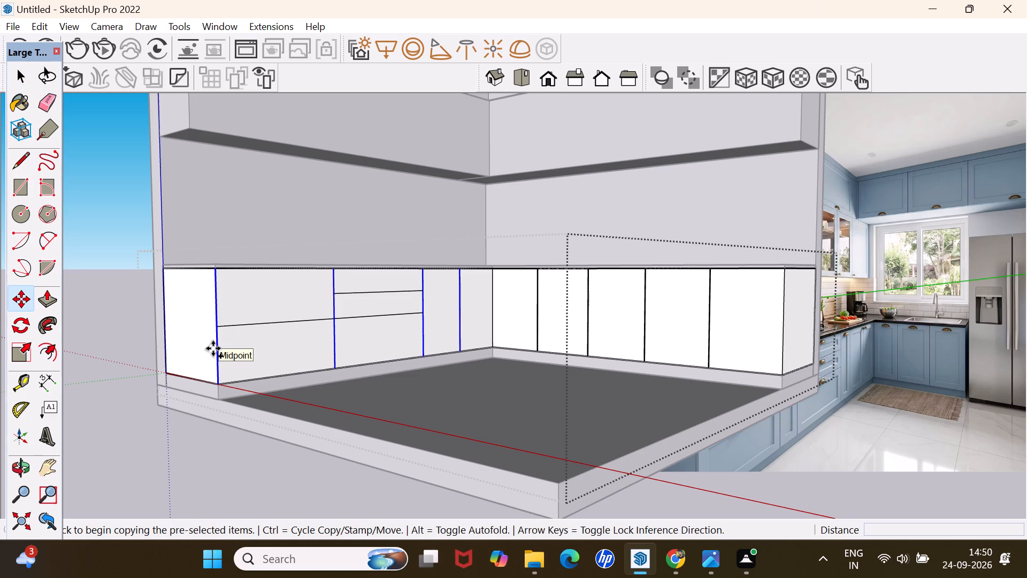
pyautogui.click(462, 353)
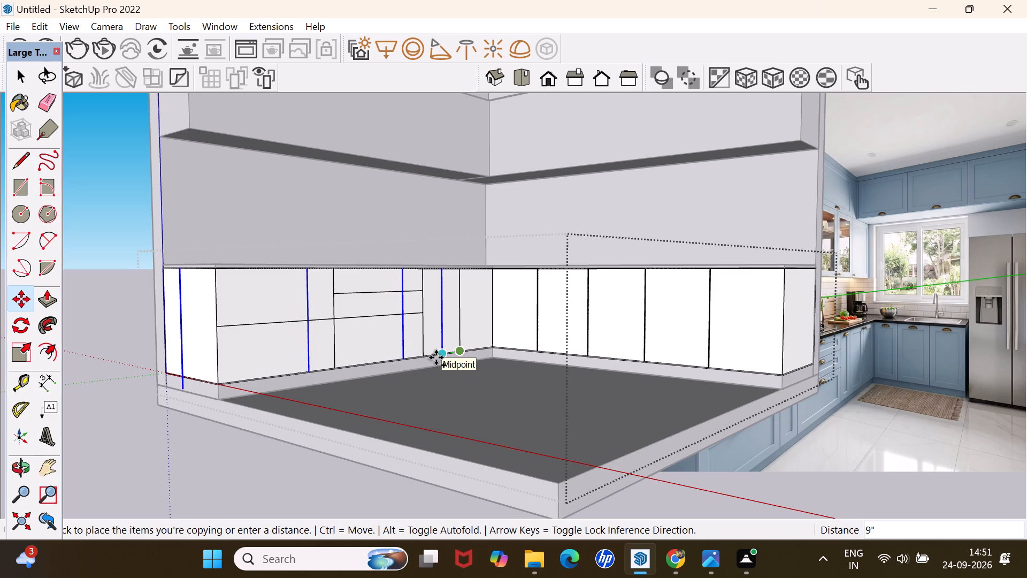
pyautogui.write('2mm')
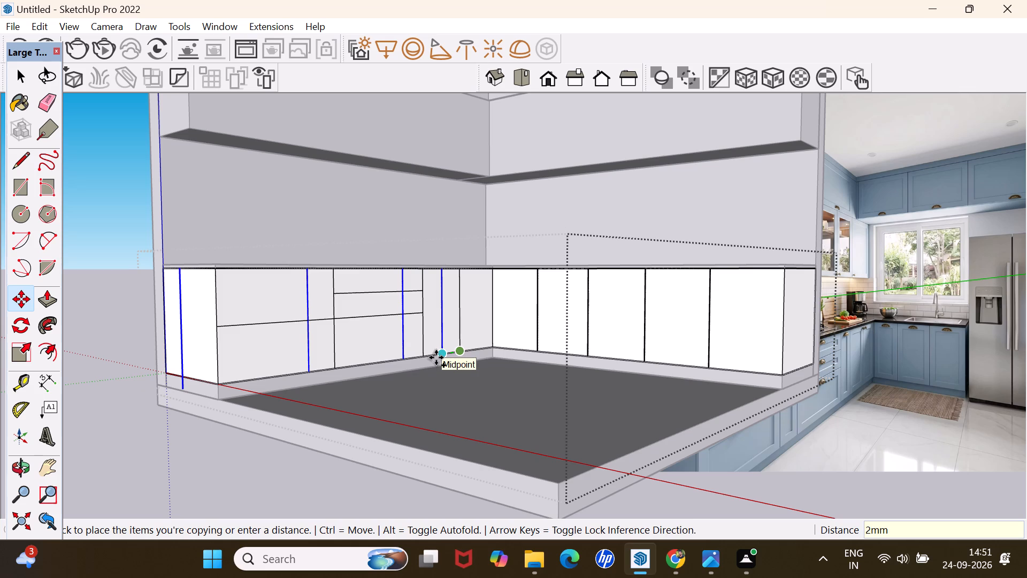
pyautogui.press('Return')
pyautogui.press('space')
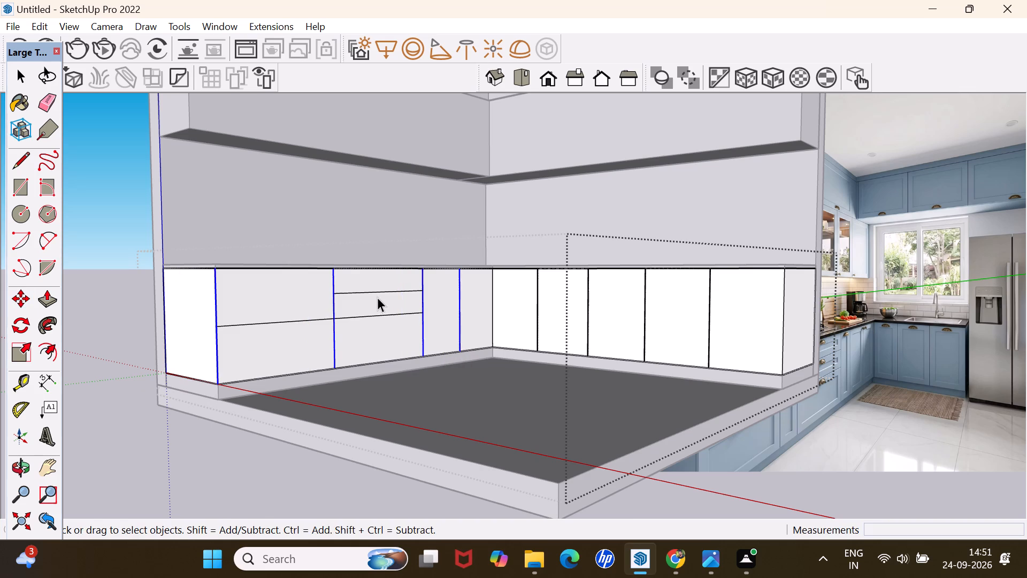
# Copy the three horizontal drawer lines in the side-wall base front's outer and middle sections 2mm upward.
pyautogui.click(373, 313)
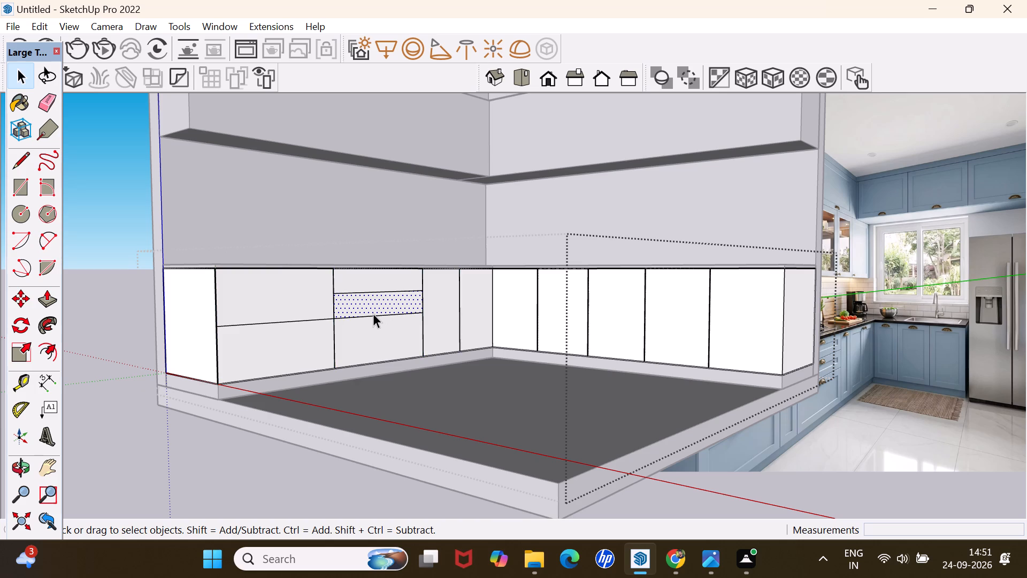
pyautogui.click(374, 317)
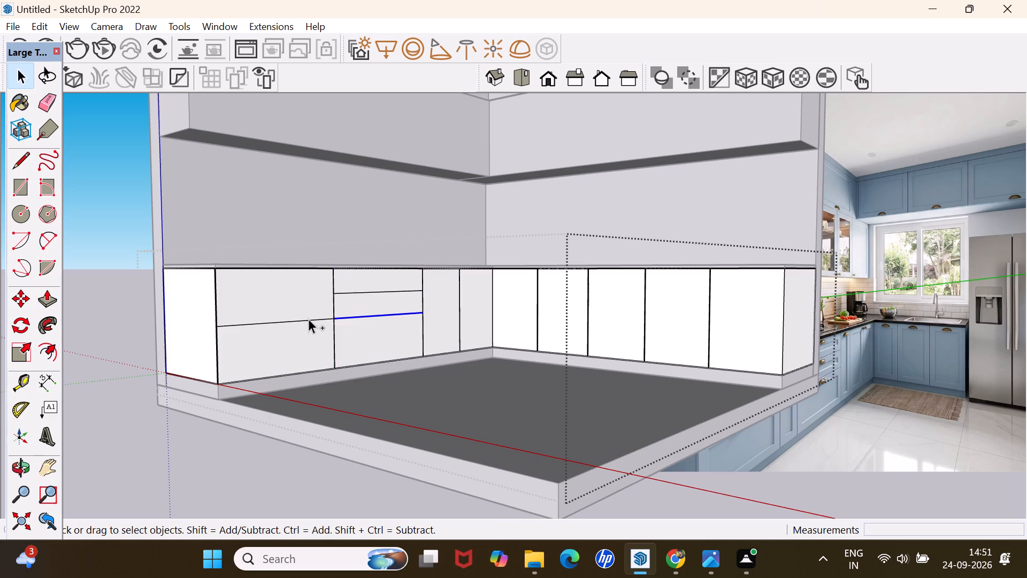
pyautogui.keyDown('ctrl'); pyautogui.click(308, 318); pyautogui.keyUp('ctrl')
pyautogui.keyDown('ctrl'); pyautogui.click(365, 292); pyautogui.keyUp('ctrl')
pyautogui.press('m')
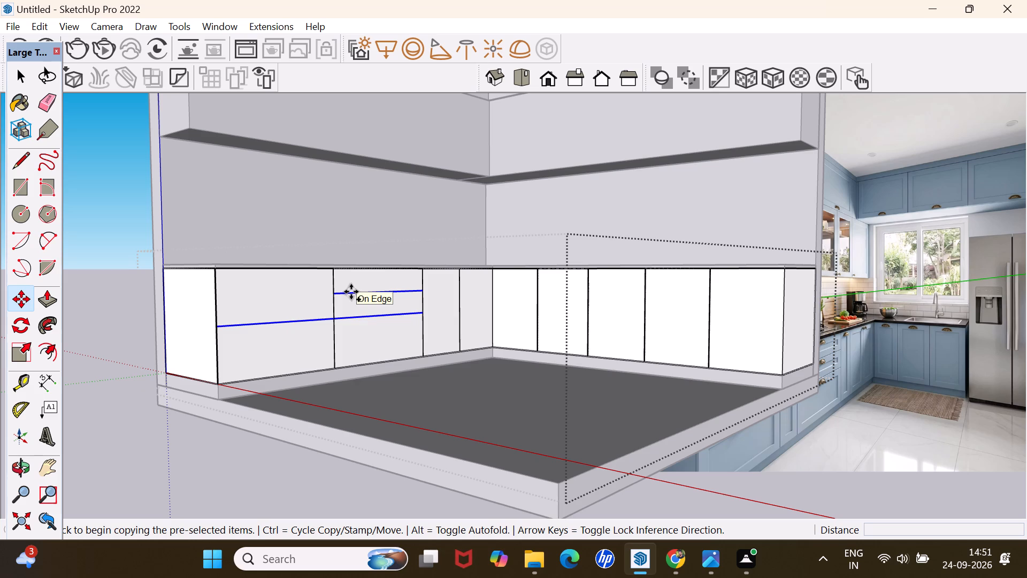
pyautogui.scroll(12, 202, 329)
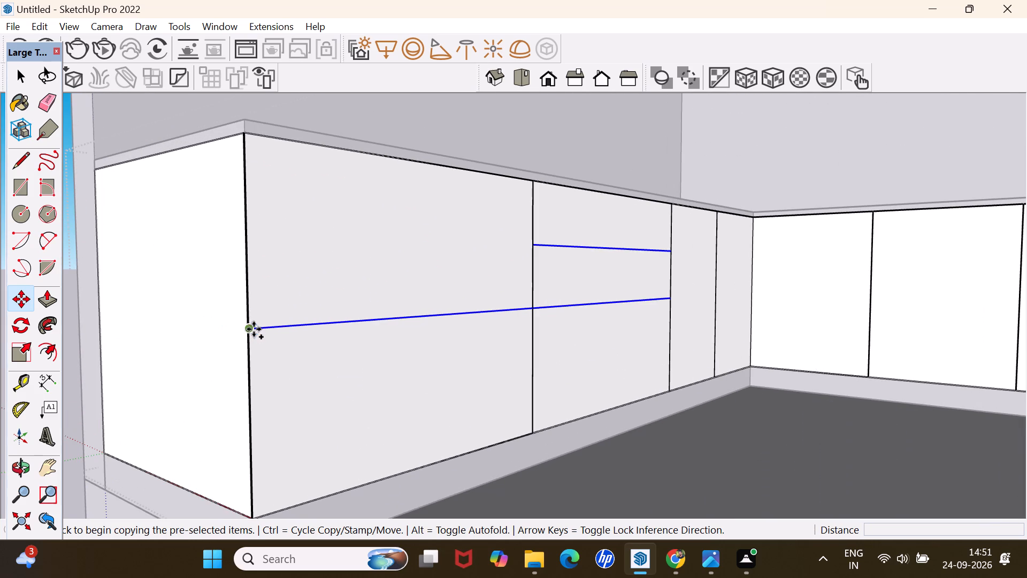
pyautogui.click(255, 328)
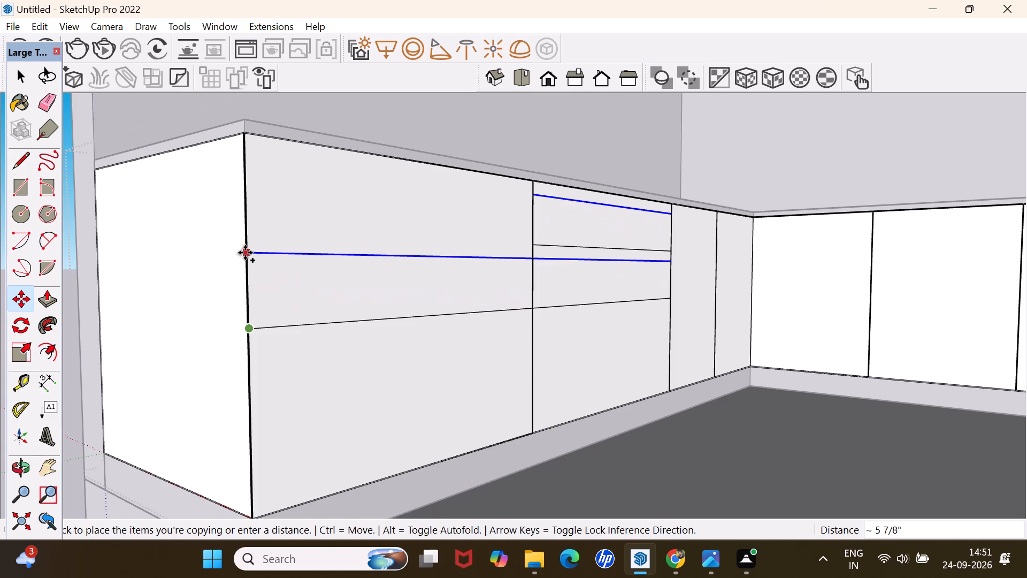
pyautogui.write('2mm')
pyautogui.press('Return')
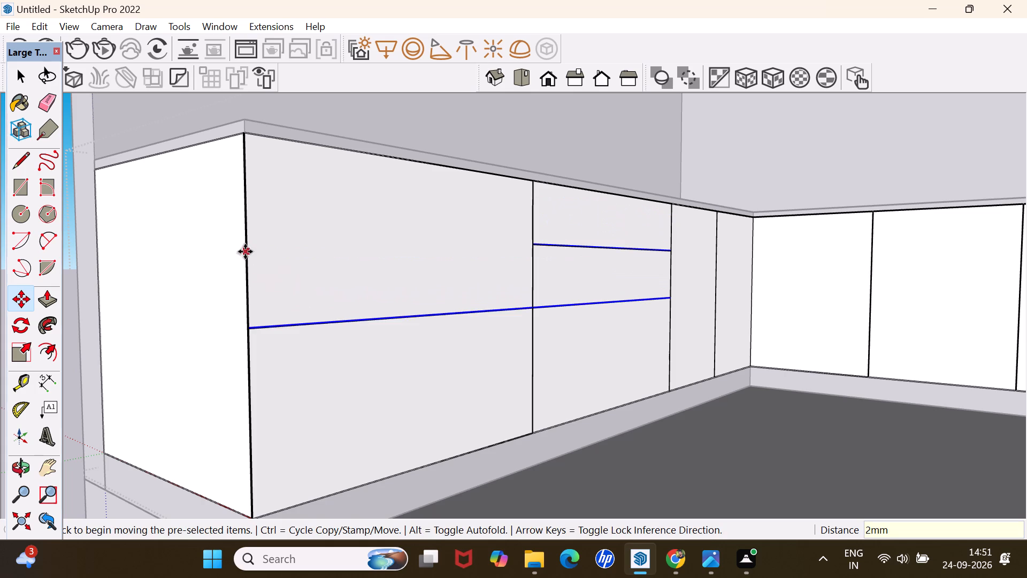
pyautogui.press('space')
# Delete the upper and lower pieces of the extra vertical line just outside the side-wall base cabinet's outer front corner.
pyautogui.scroll(-11, 245, 253)
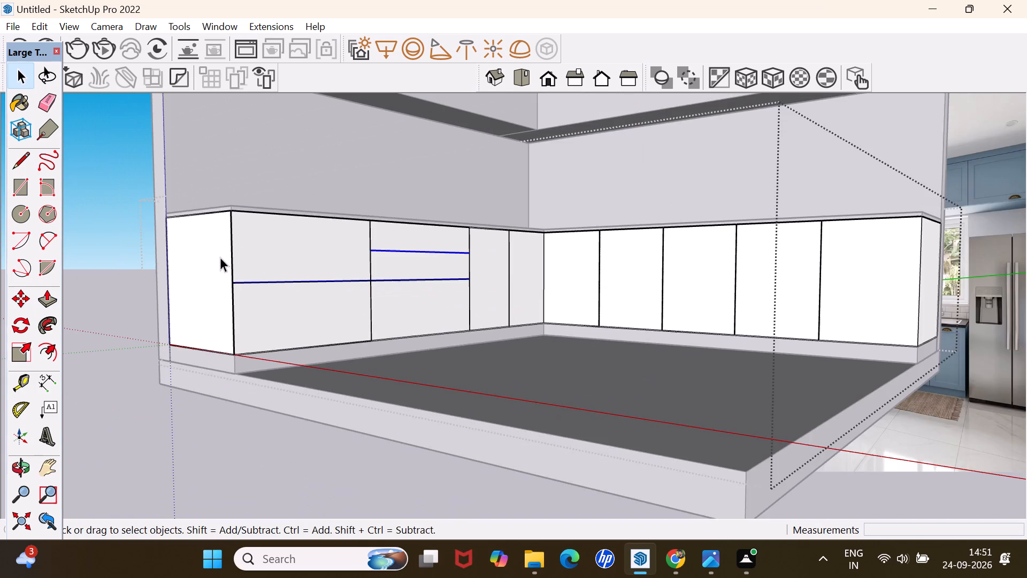
pyautogui.scroll(-5, 318, 211)
pyautogui.scroll(4, 331, 233)
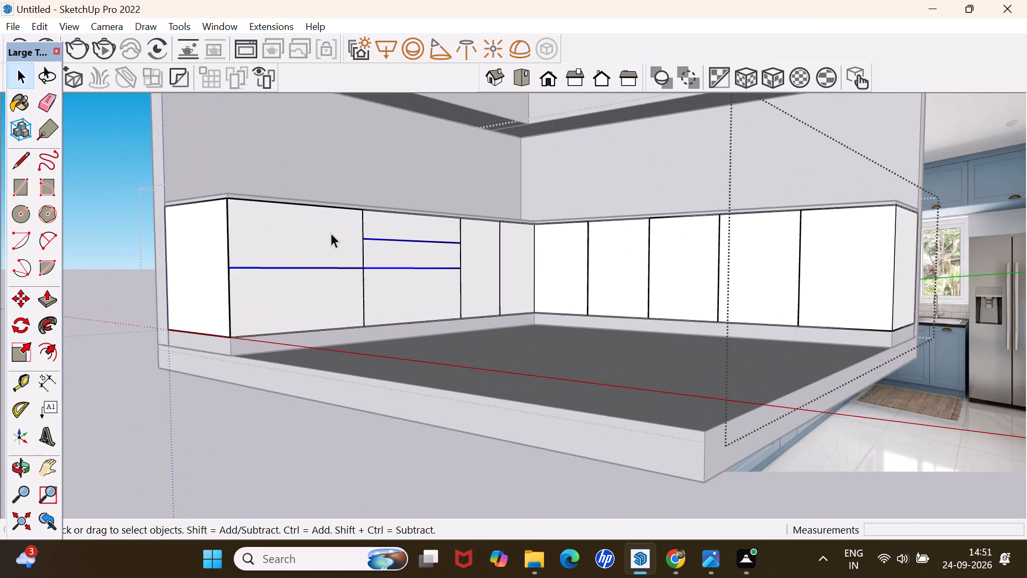
pyautogui.scroll(2, 333, 233)
pyautogui.scroll(7, 194, 234)
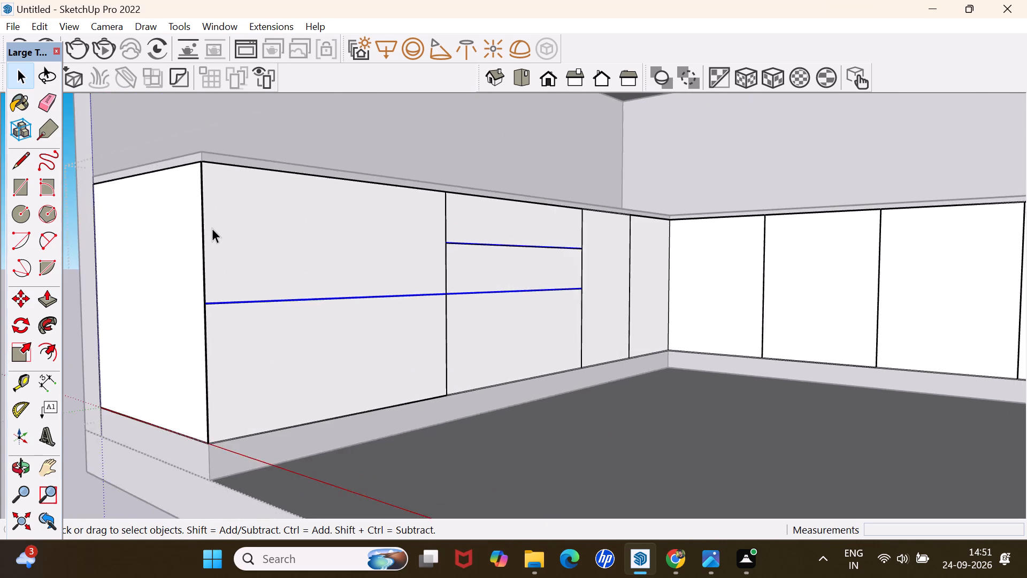
pyautogui.scroll(10, 212, 228)
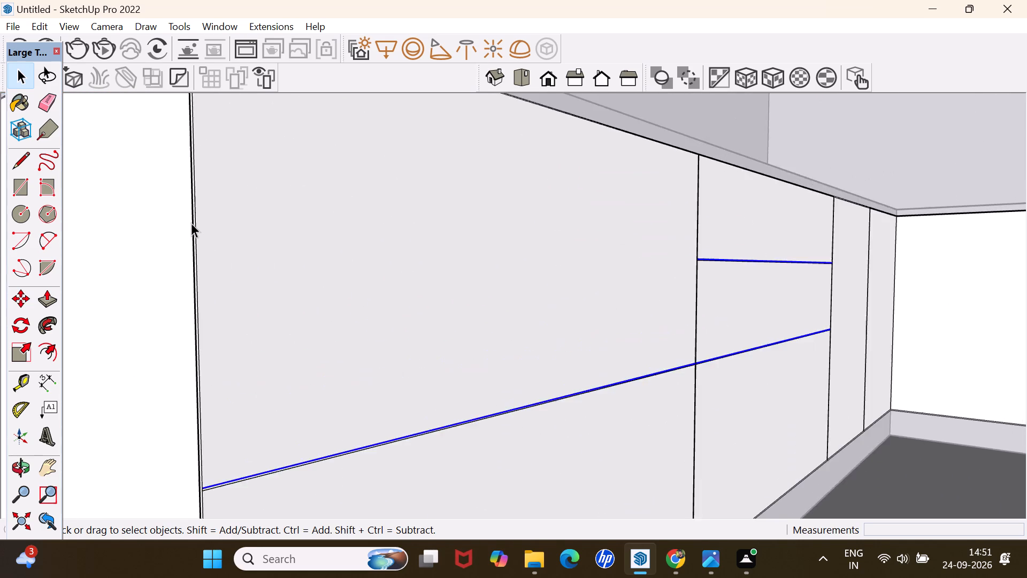
pyautogui.scroll(13, 191, 223)
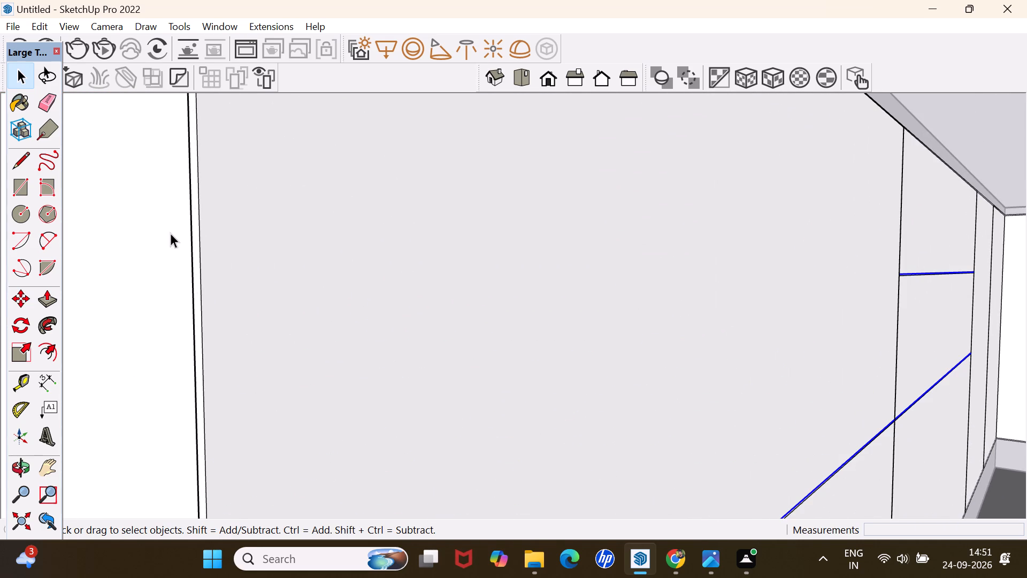
pyautogui.moveTo(170, 233); pyautogui.dragTo(267, 231, button='middle')
pyautogui.moveTo(240, 243); pyautogui.dragTo(134, 255, button='middle')
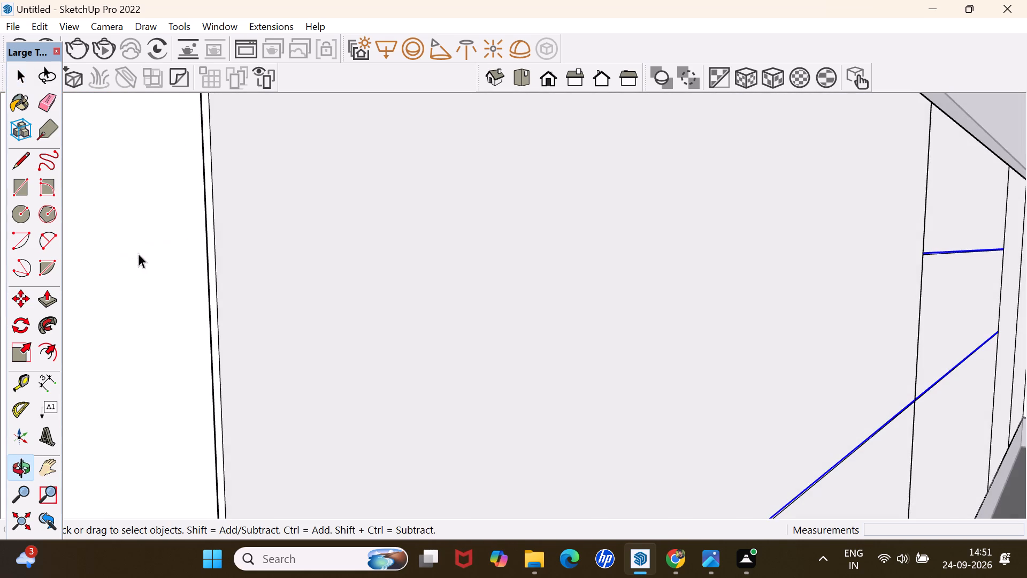
pyautogui.click(205, 247)
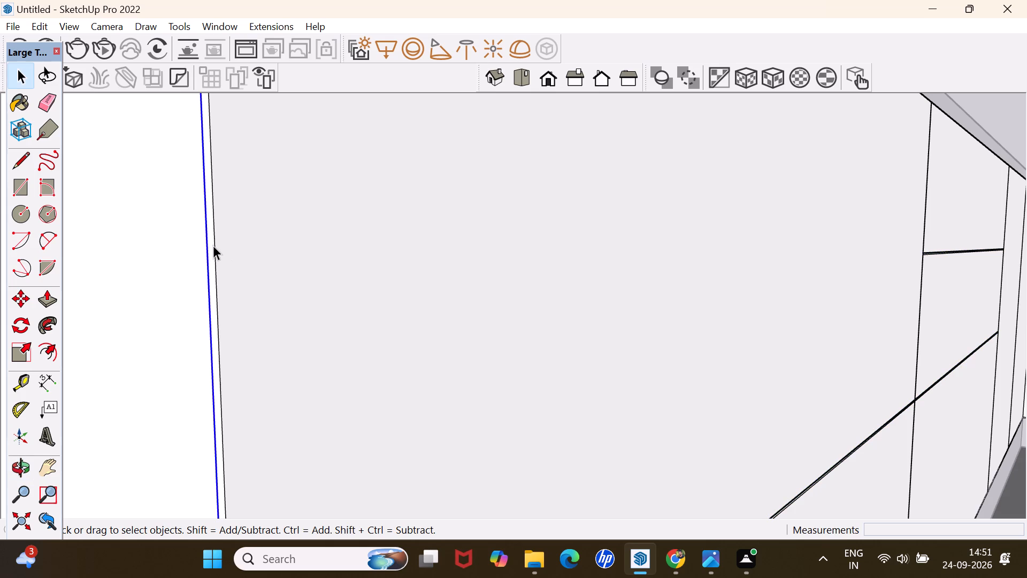
pyautogui.press('Delete')
pyautogui.scroll(-20, 228, 245)
pyautogui.scroll(-8, 228, 245)
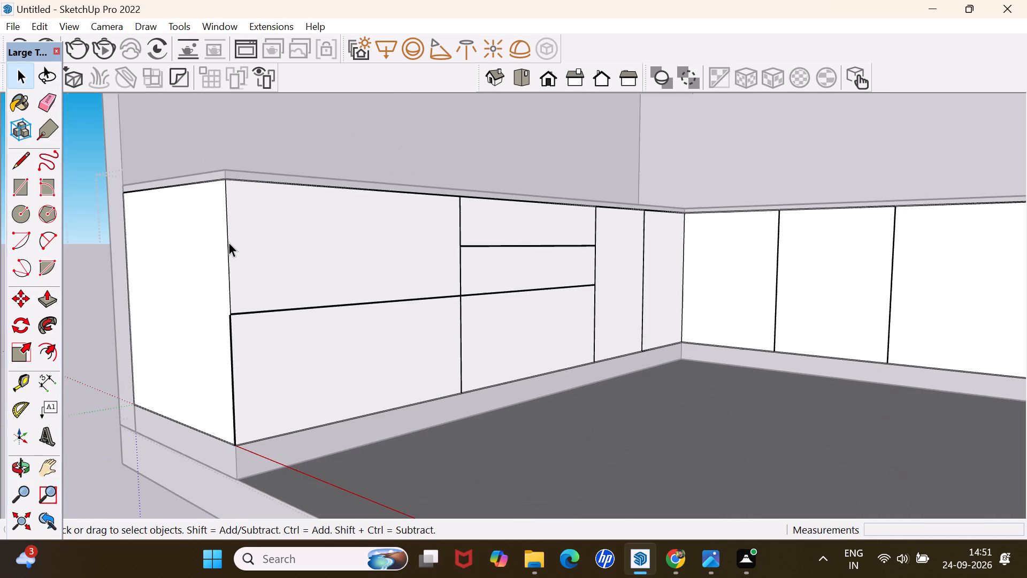
pyautogui.scroll(10, 203, 351)
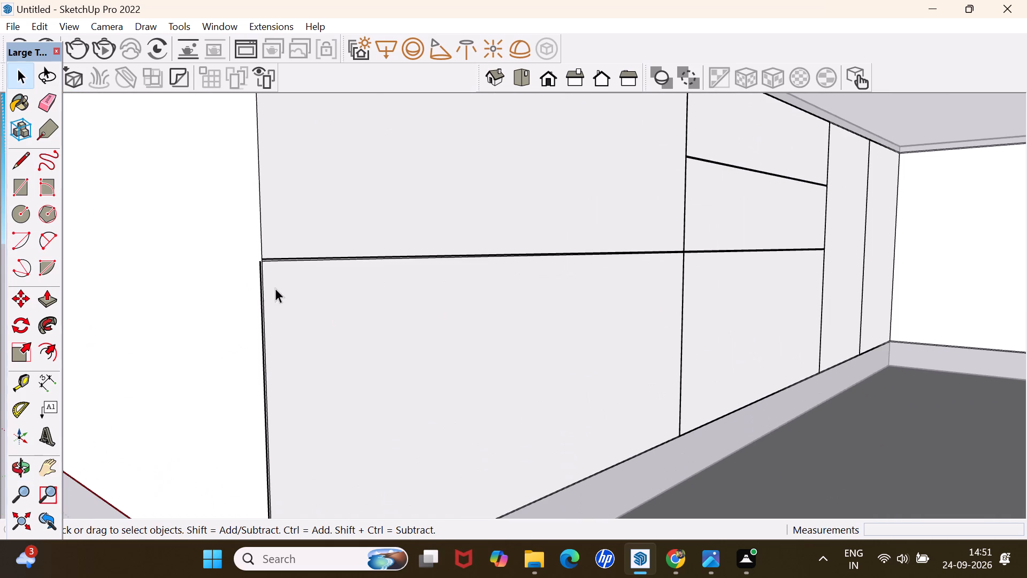
pyautogui.click(262, 260)
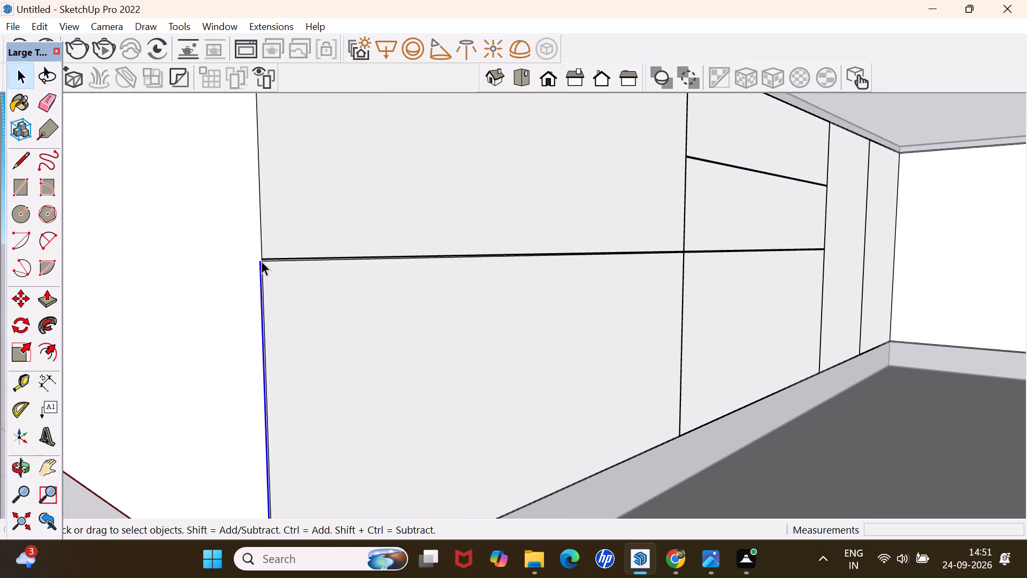
pyautogui.press('Delete')
# Push the vertical gap strips on both sides of the door beside the middle drawer section 1" into the side-wall cabinet.
pyautogui.scroll(-11, 265, 326)
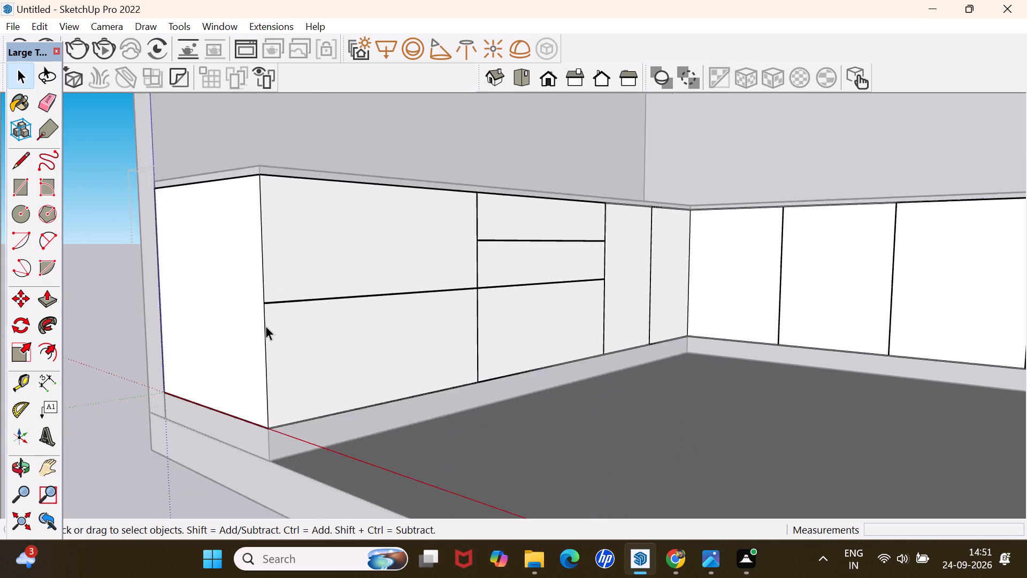
pyautogui.scroll(-9, 265, 325)
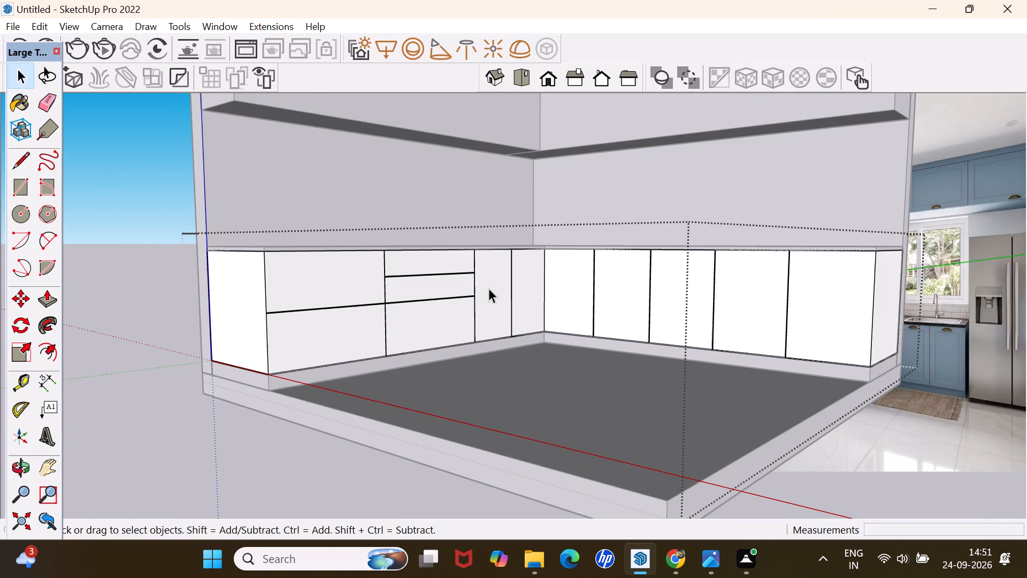
pyautogui.press('p')
pyautogui.scroll(10, 506, 241)
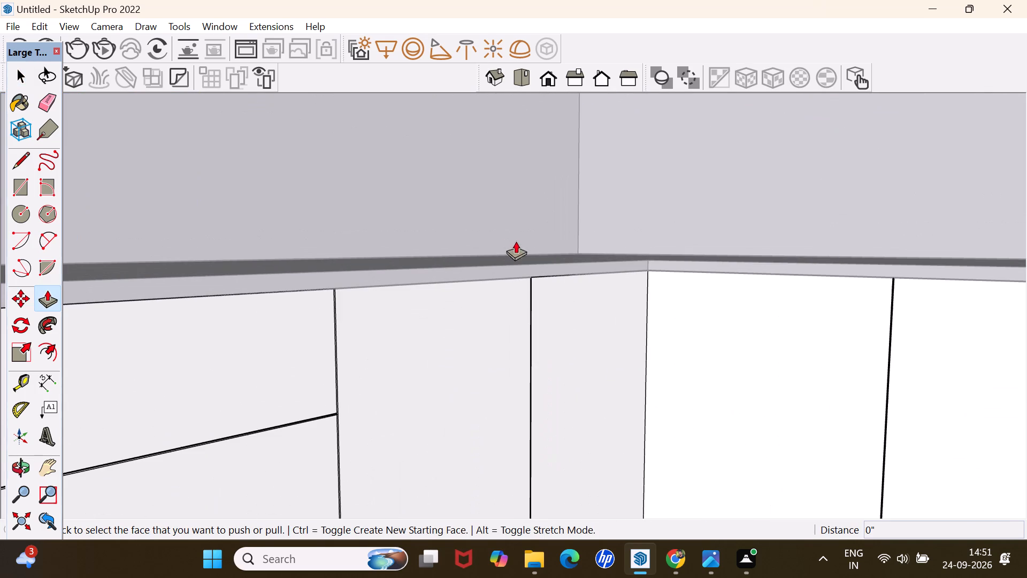
pyautogui.scroll(19, 531, 296)
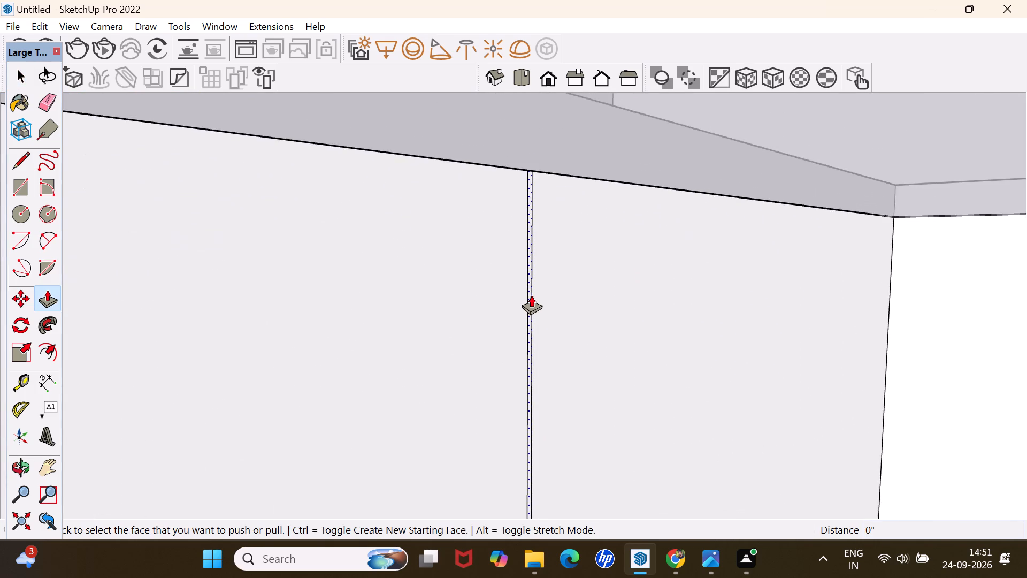
pyautogui.scroll(3, 531, 295)
pyautogui.click(532, 293)
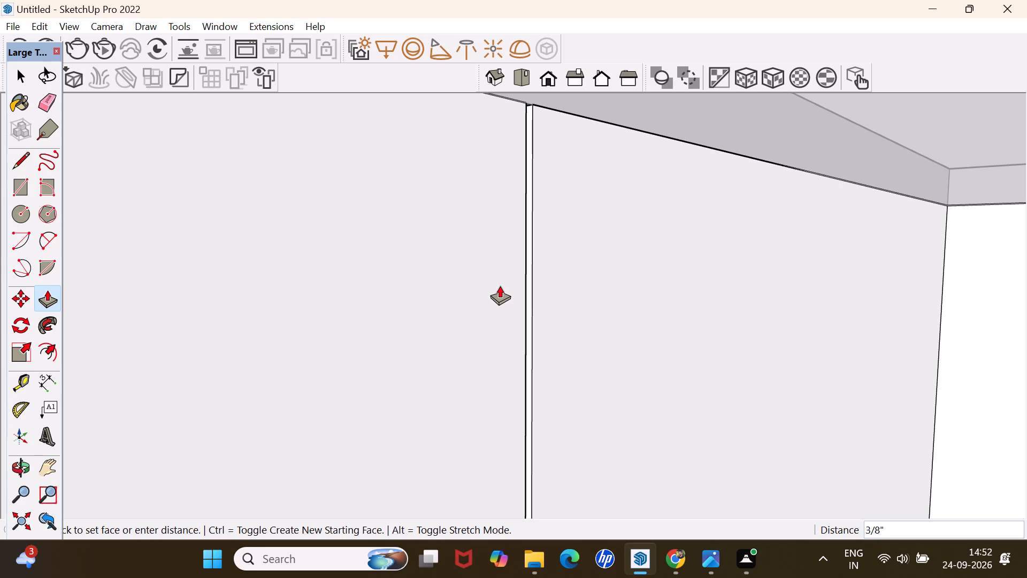
pyautogui.press('1')
pyautogui.press('Return')
pyautogui.scroll(-9, 564, 277)
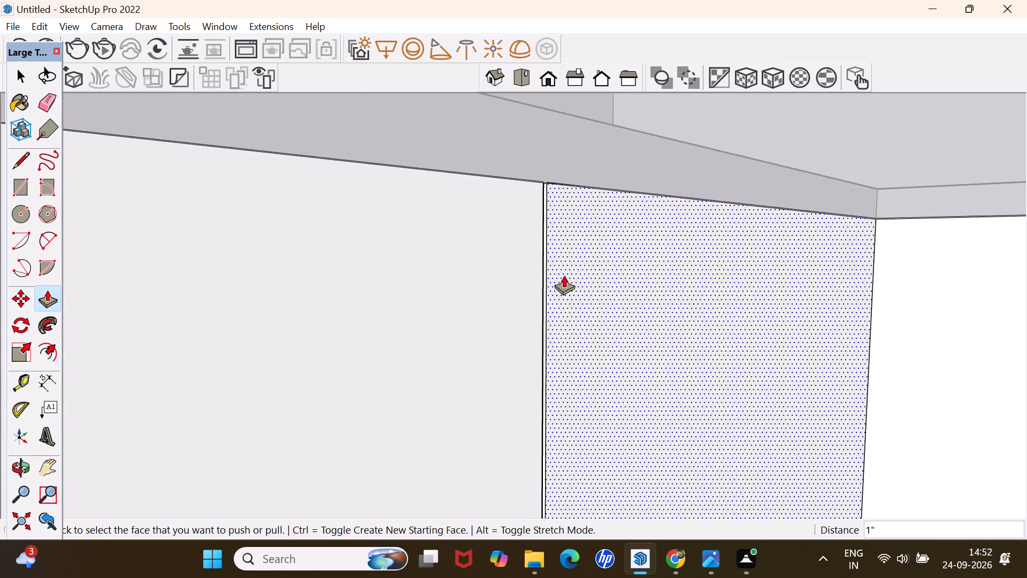
pyautogui.scroll(-13, 564, 275)
pyautogui.scroll(11, 233, 337)
pyautogui.doubleClick(232, 332)
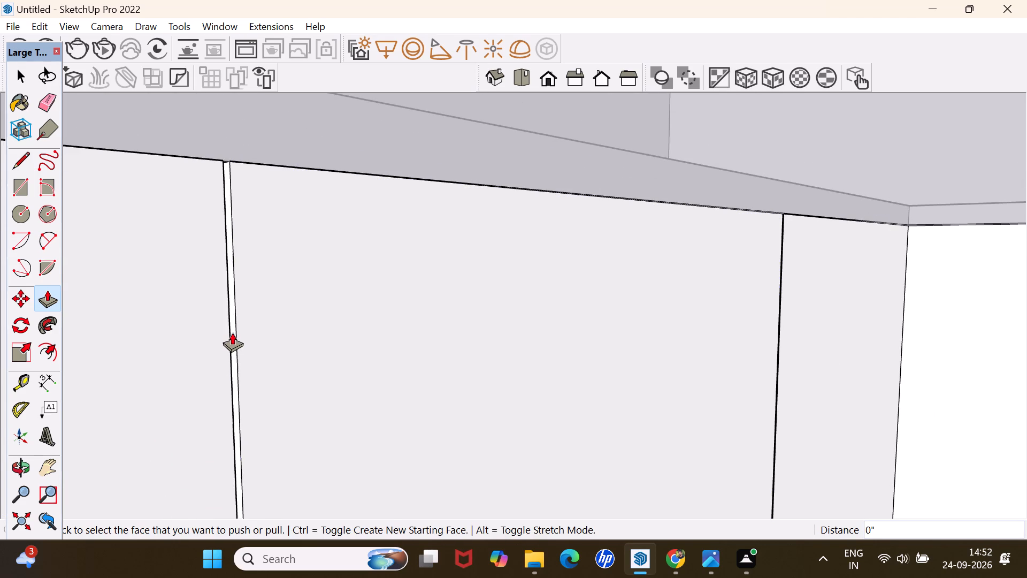
# Try to push the horizontal gap strip beneath the middle section's second shallow drawer front inward by the same 1".
pyautogui.scroll(-12, 216, 335)
pyautogui.scroll(-15, 213, 336)
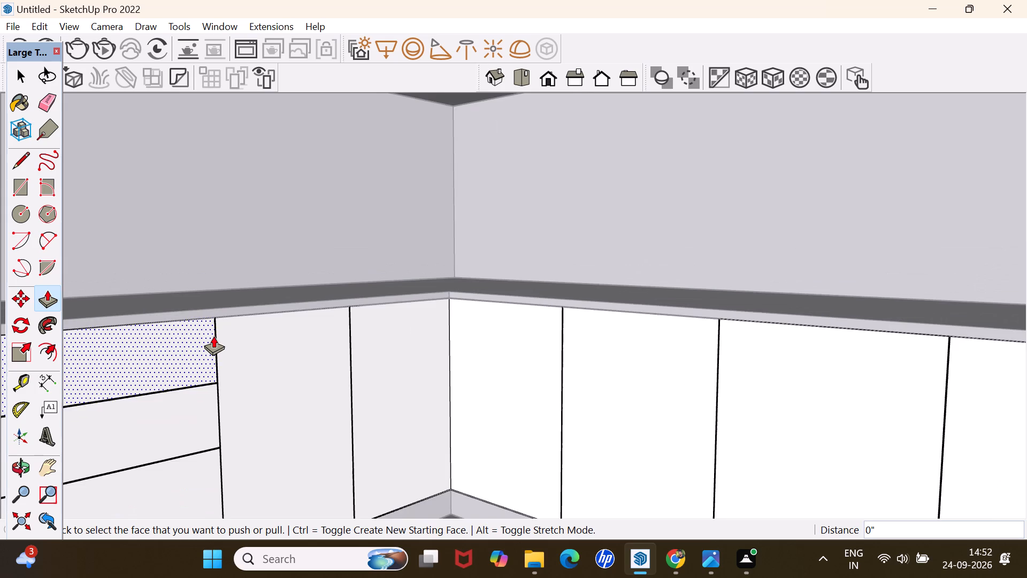
pyautogui.scroll(11, 197, 416)
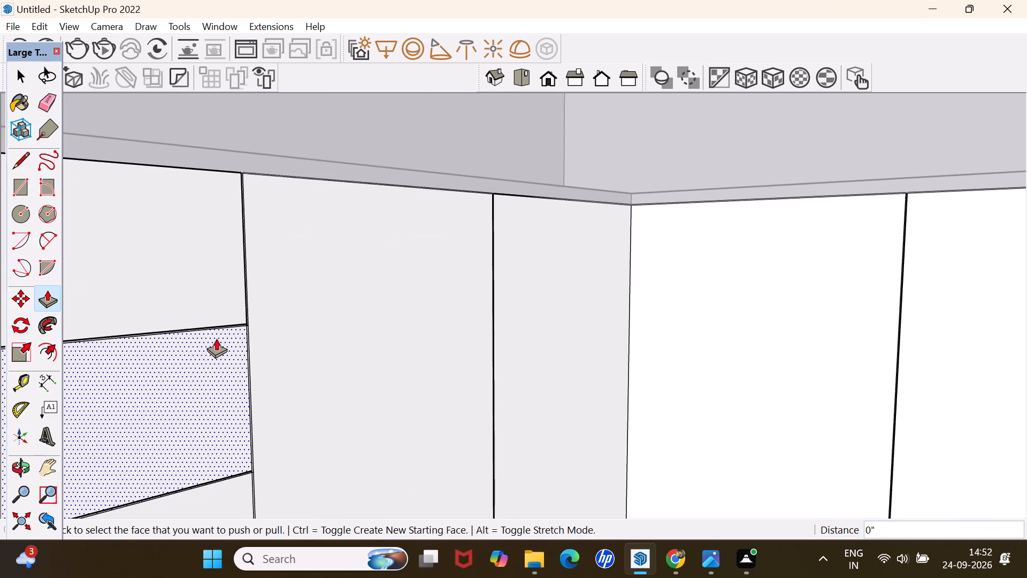
pyautogui.scroll(19, 218, 313)
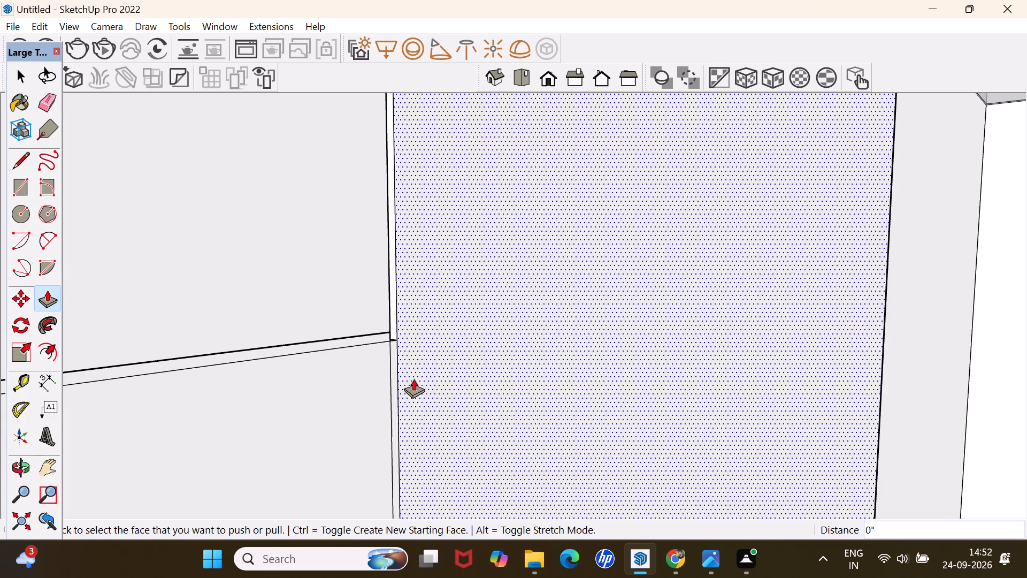
pyautogui.scroll(-9, 374, 329)
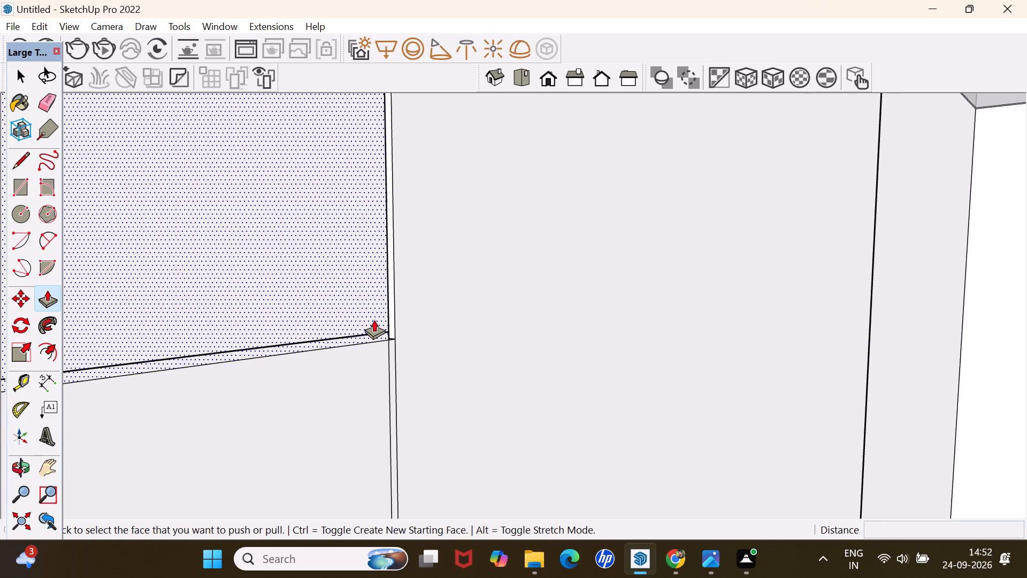
pyautogui.scroll(-20, 374, 320)
pyautogui.scroll(-8, 374, 320)
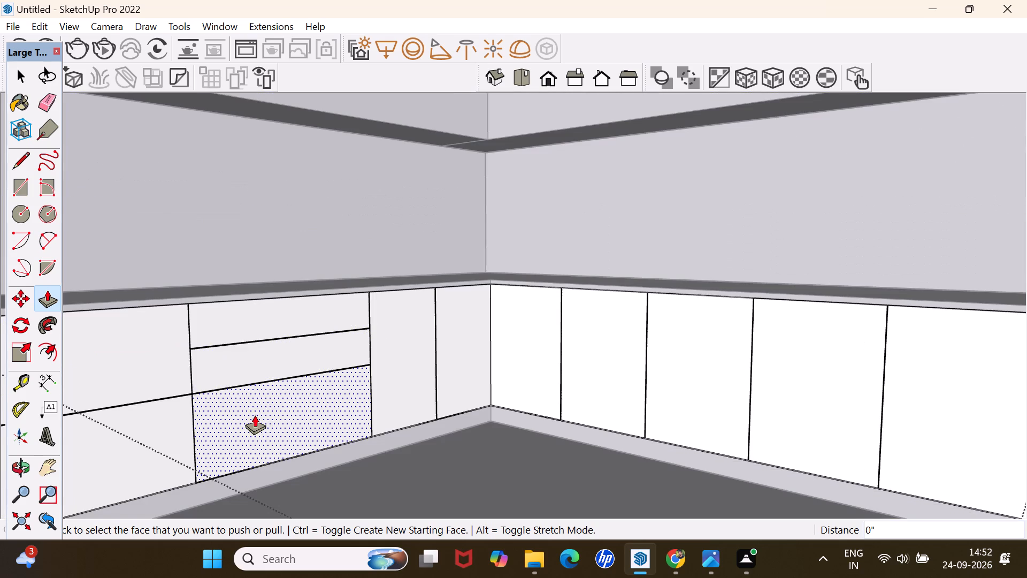
pyautogui.scroll(10, 288, 393)
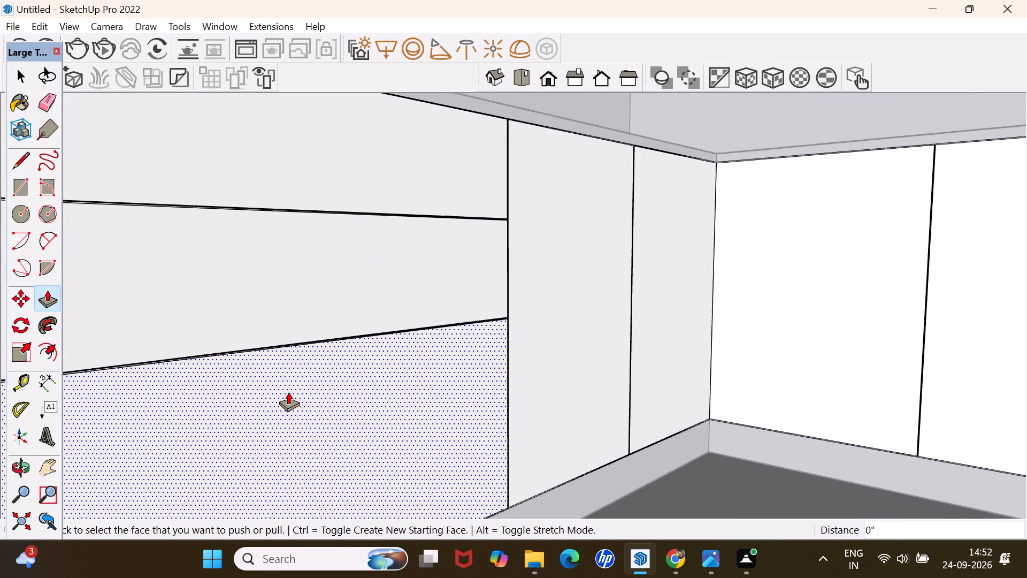
pyautogui.scroll(11, 288, 392)
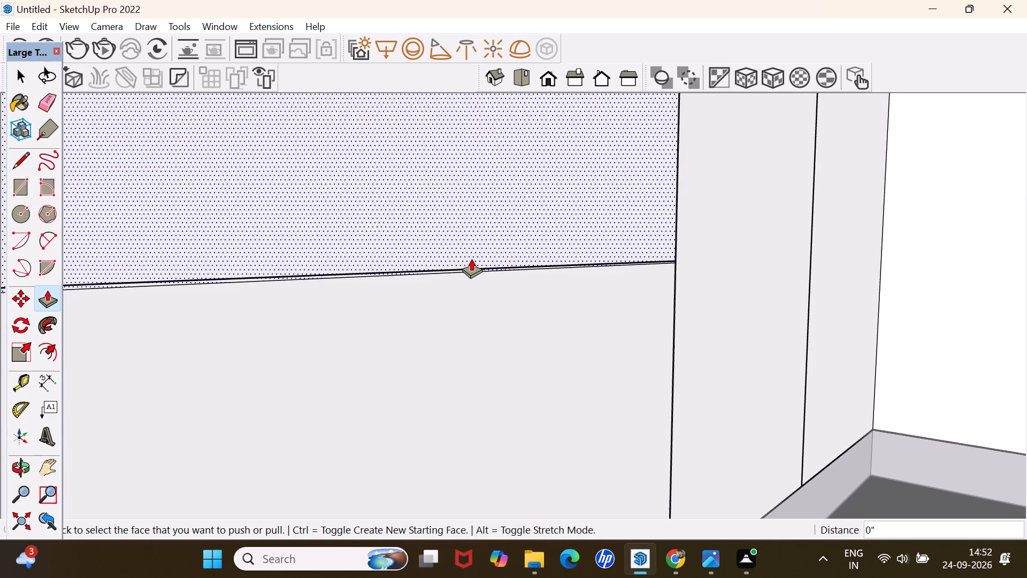
pyautogui.scroll(7, 498, 263)
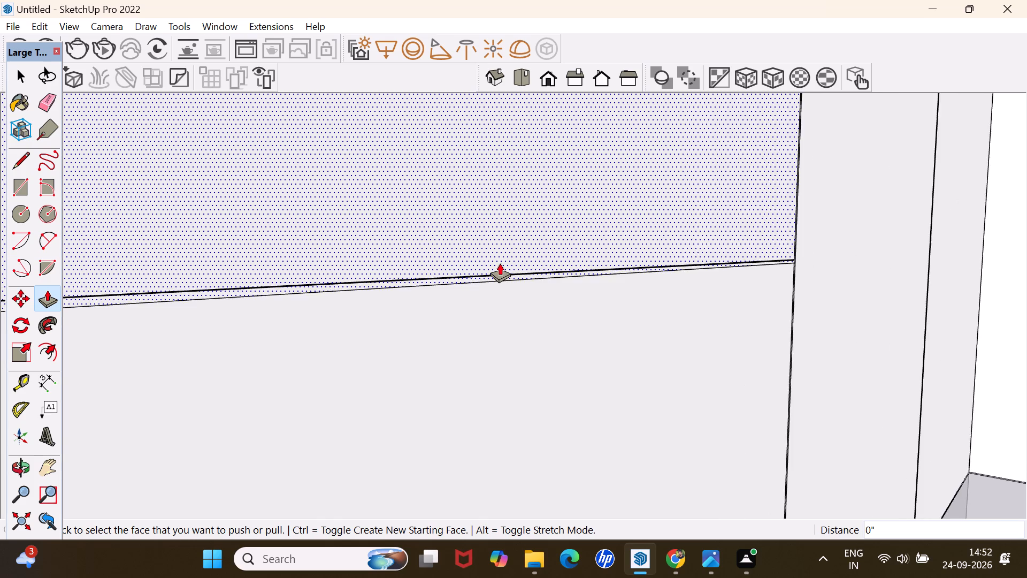
pyautogui.scroll(16, 500, 263)
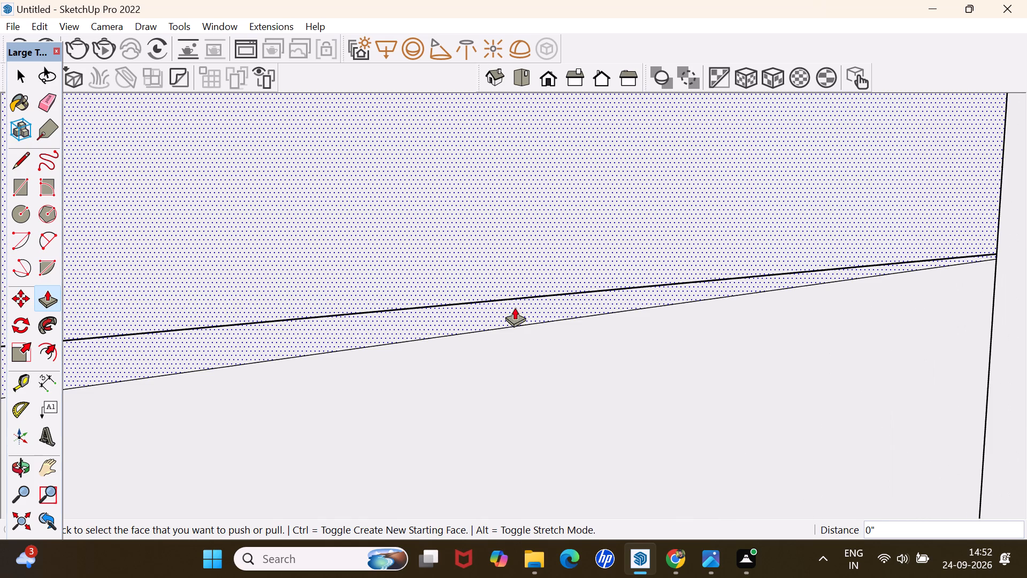
pyautogui.doubleClick(566, 294)
pyautogui.scroll(-6, 556, 295)
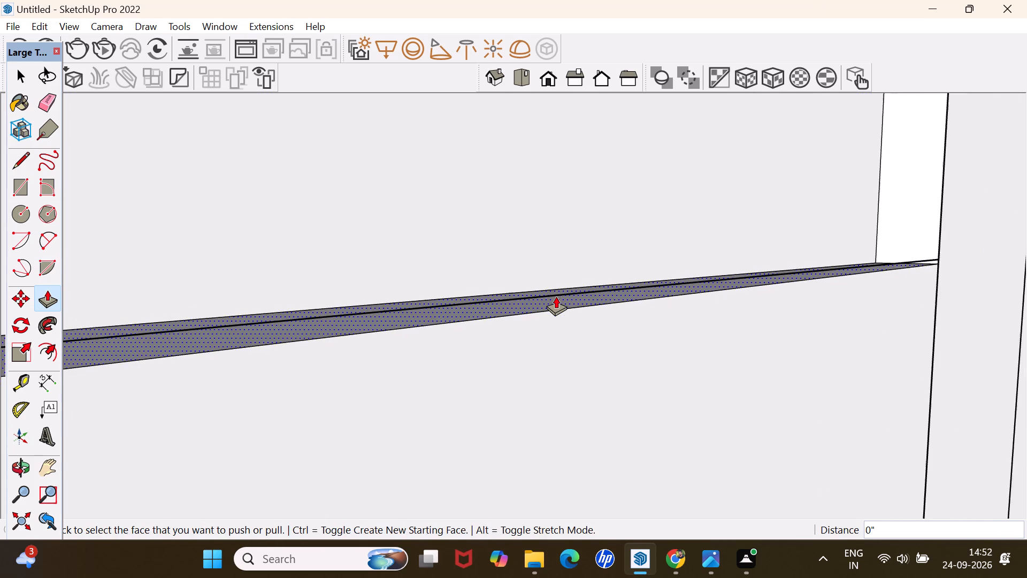
pyautogui.scroll(-14, 556, 296)
pyautogui.scroll(-15, 556, 298)
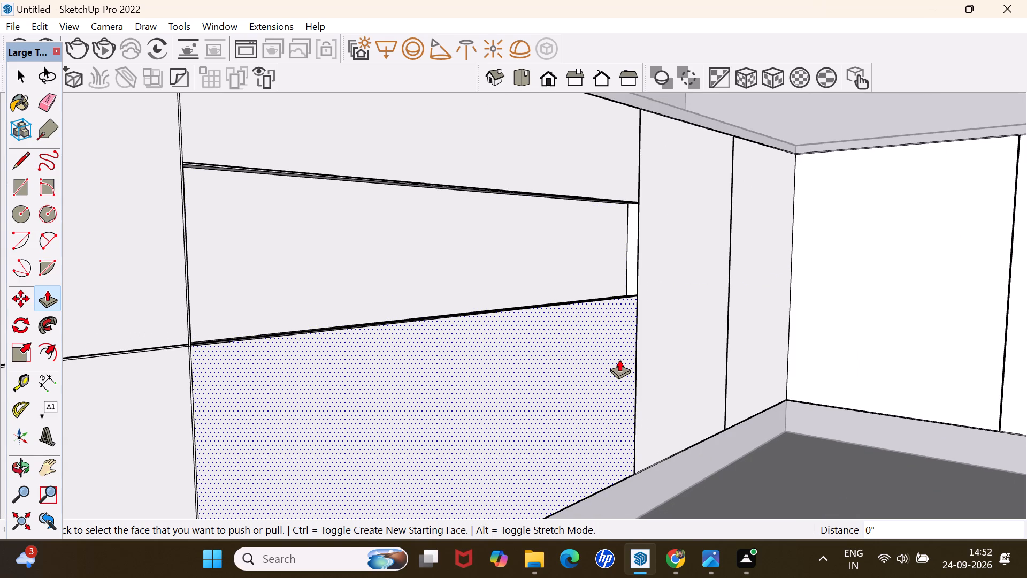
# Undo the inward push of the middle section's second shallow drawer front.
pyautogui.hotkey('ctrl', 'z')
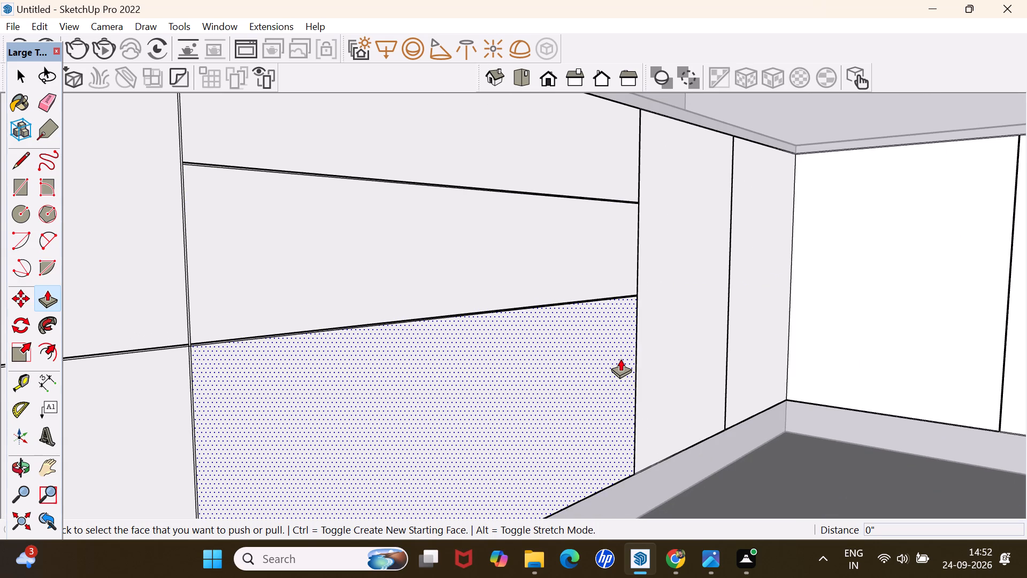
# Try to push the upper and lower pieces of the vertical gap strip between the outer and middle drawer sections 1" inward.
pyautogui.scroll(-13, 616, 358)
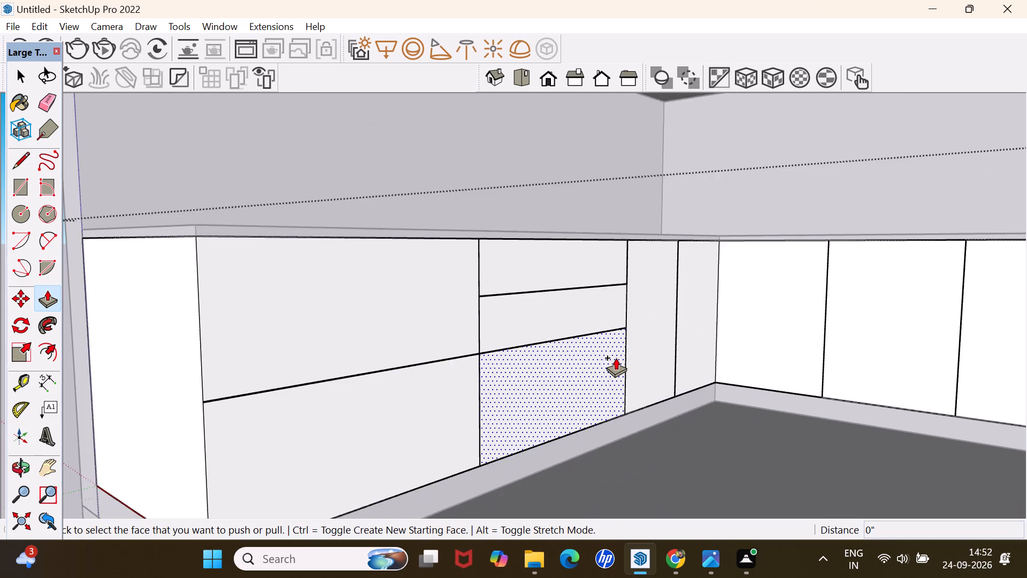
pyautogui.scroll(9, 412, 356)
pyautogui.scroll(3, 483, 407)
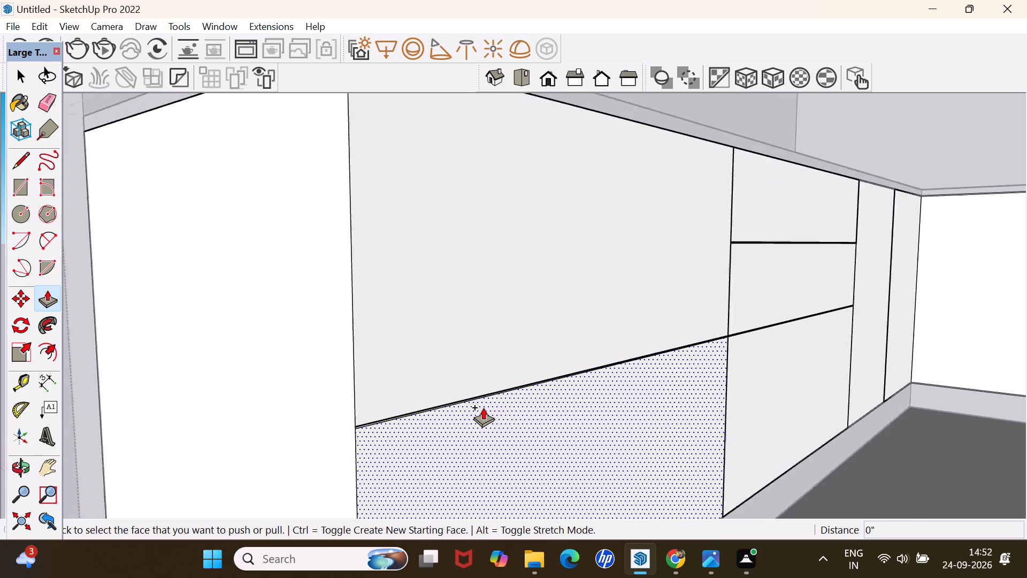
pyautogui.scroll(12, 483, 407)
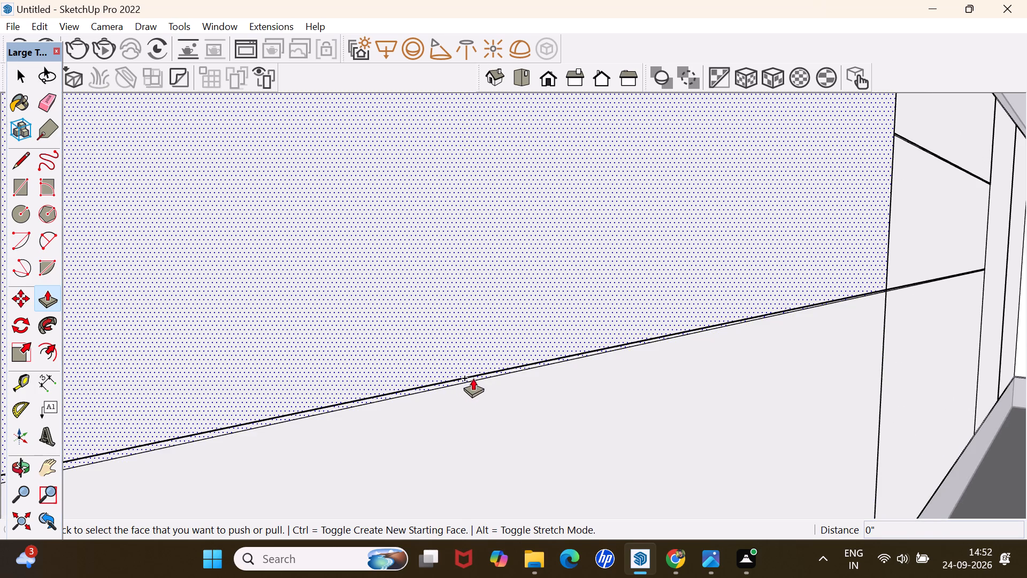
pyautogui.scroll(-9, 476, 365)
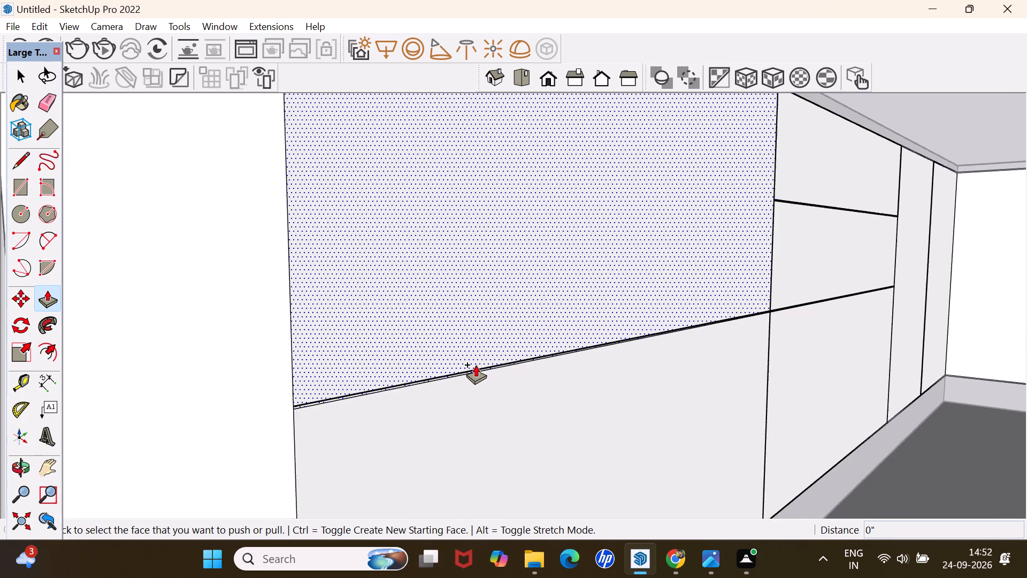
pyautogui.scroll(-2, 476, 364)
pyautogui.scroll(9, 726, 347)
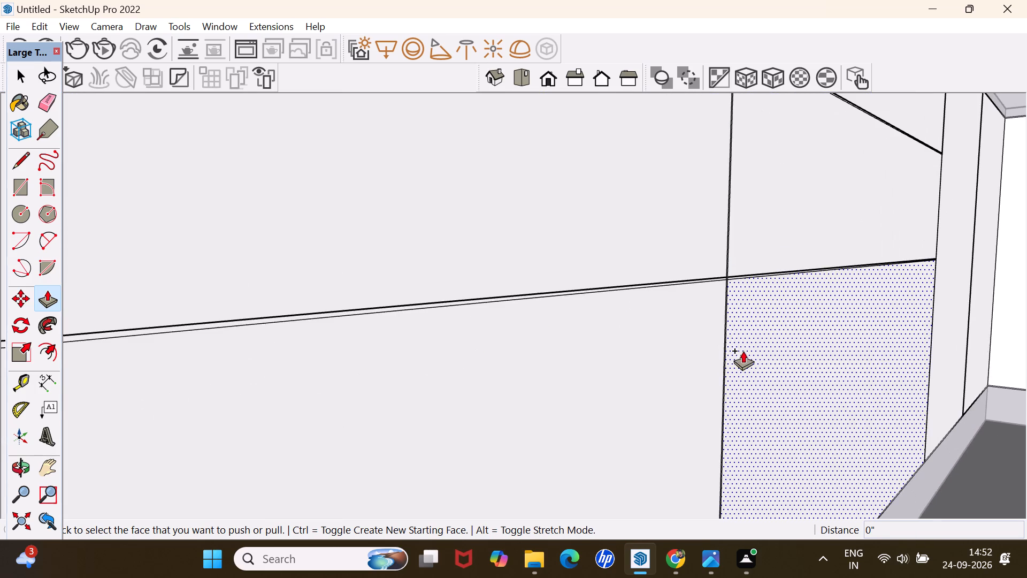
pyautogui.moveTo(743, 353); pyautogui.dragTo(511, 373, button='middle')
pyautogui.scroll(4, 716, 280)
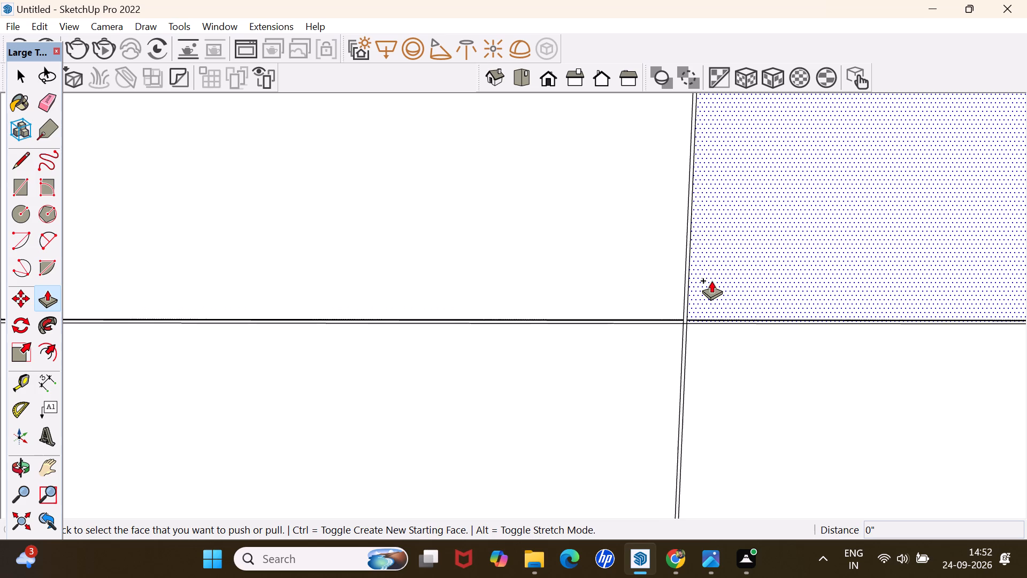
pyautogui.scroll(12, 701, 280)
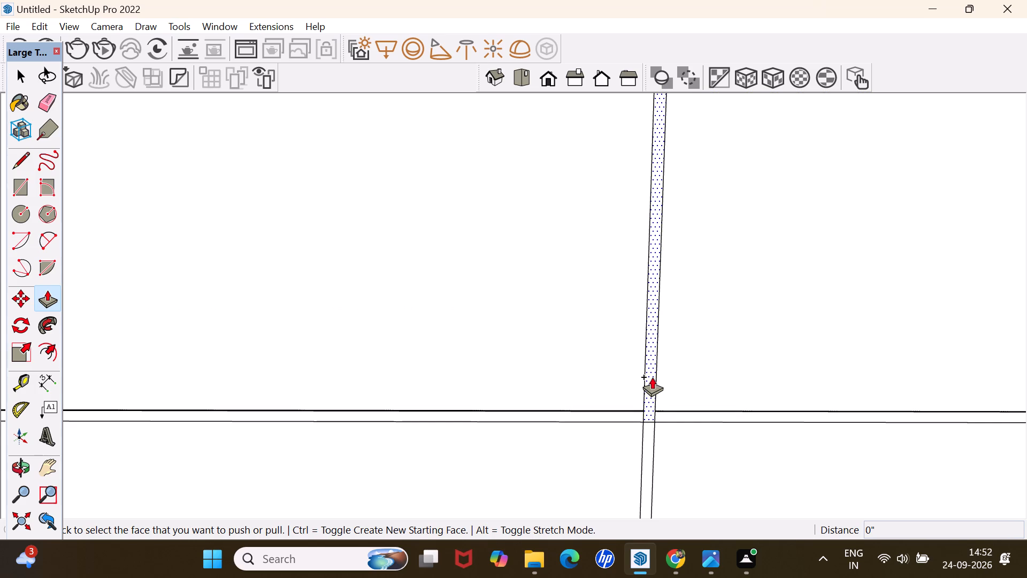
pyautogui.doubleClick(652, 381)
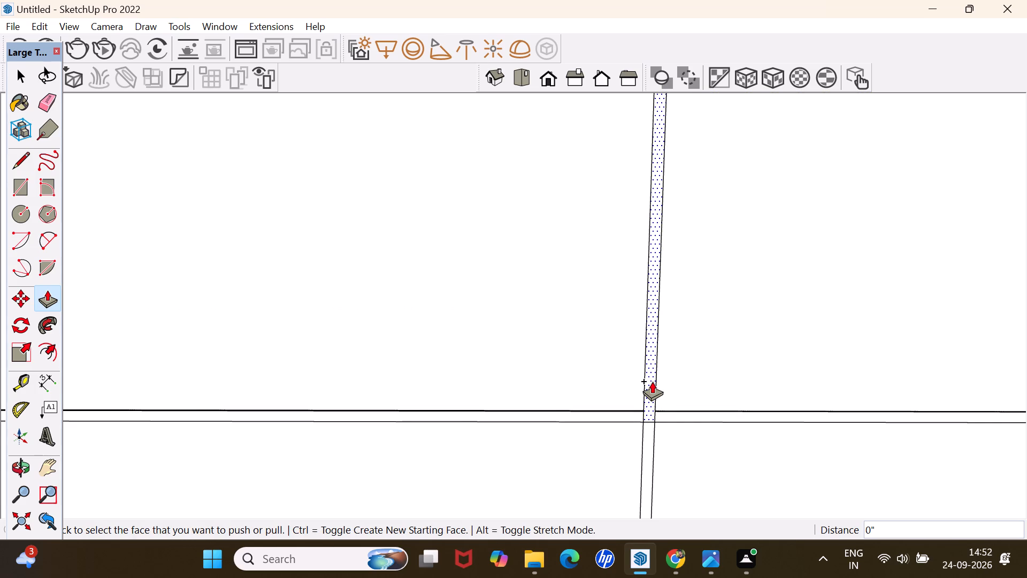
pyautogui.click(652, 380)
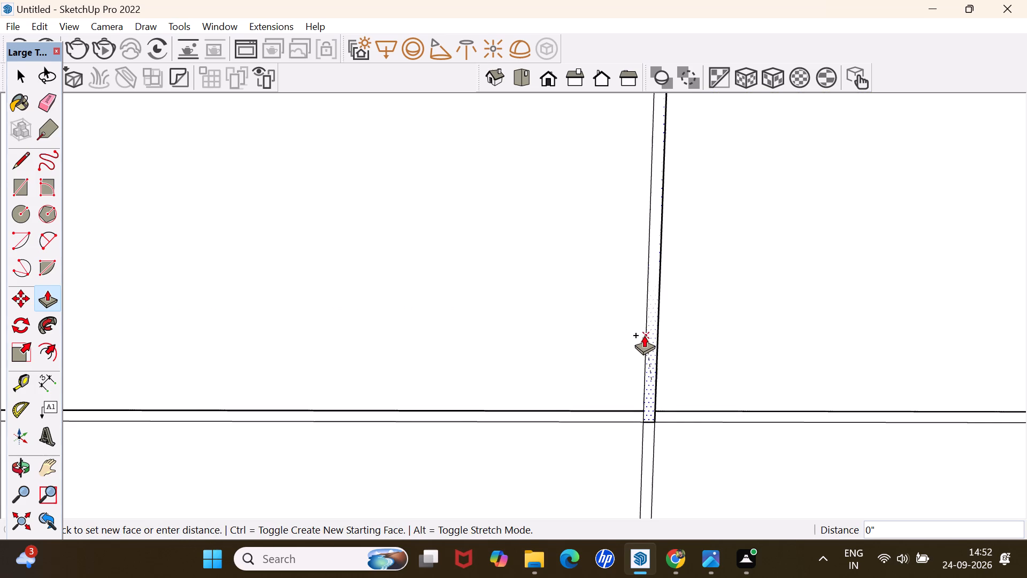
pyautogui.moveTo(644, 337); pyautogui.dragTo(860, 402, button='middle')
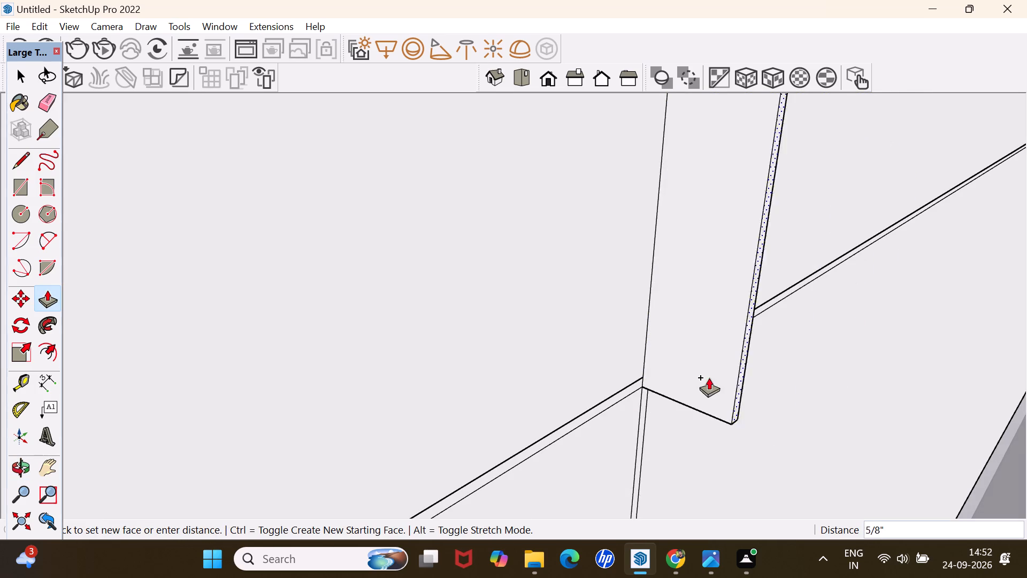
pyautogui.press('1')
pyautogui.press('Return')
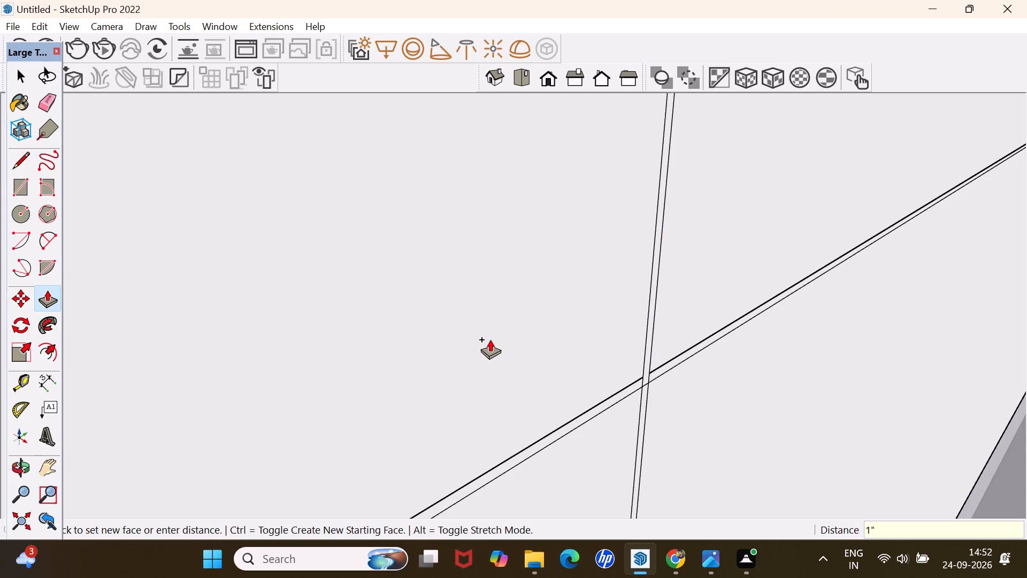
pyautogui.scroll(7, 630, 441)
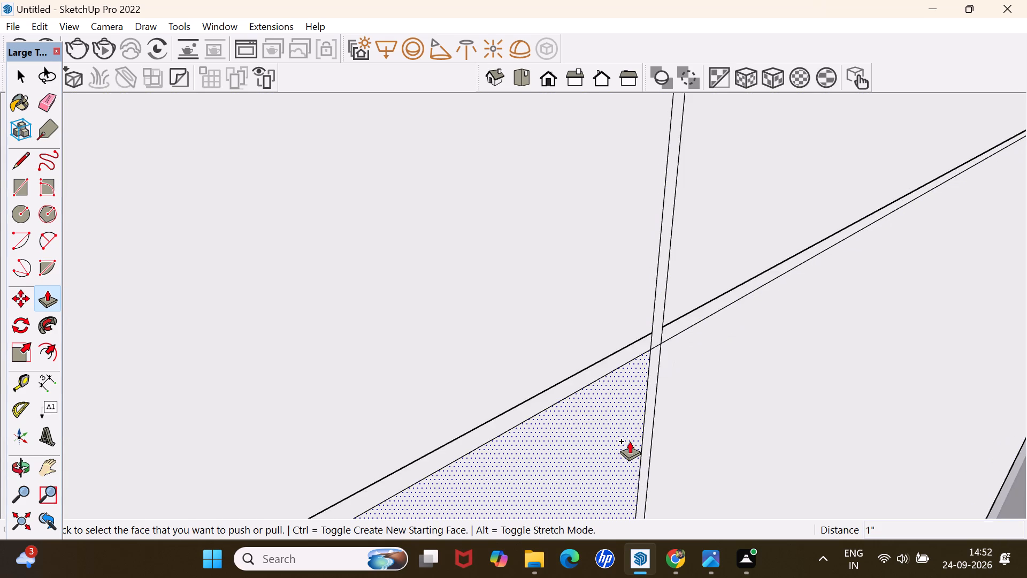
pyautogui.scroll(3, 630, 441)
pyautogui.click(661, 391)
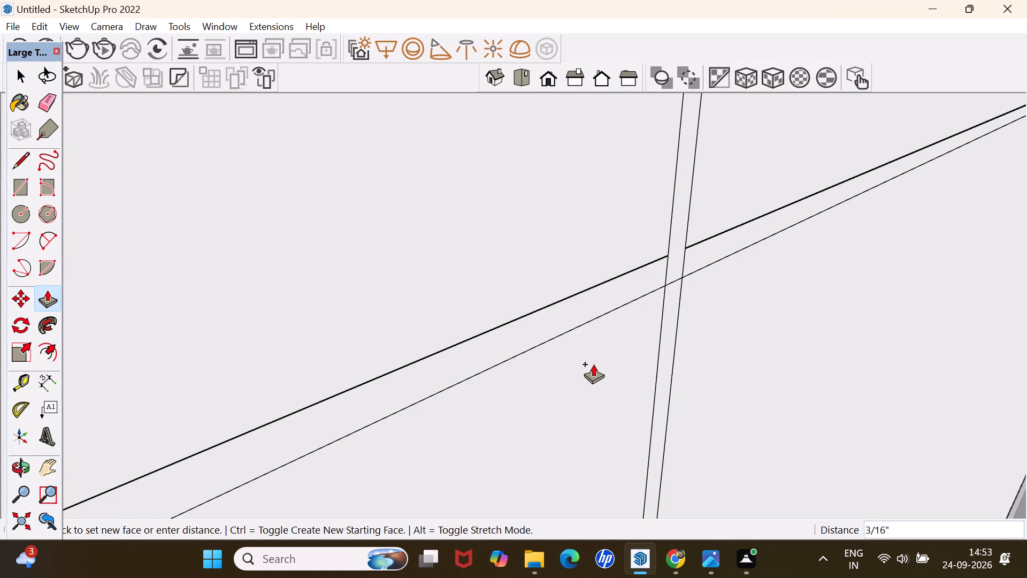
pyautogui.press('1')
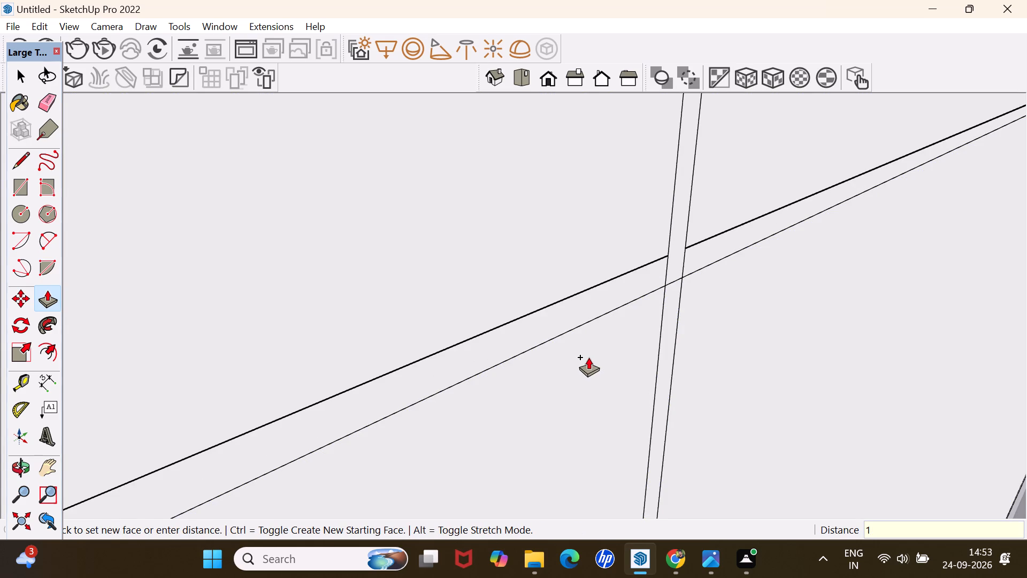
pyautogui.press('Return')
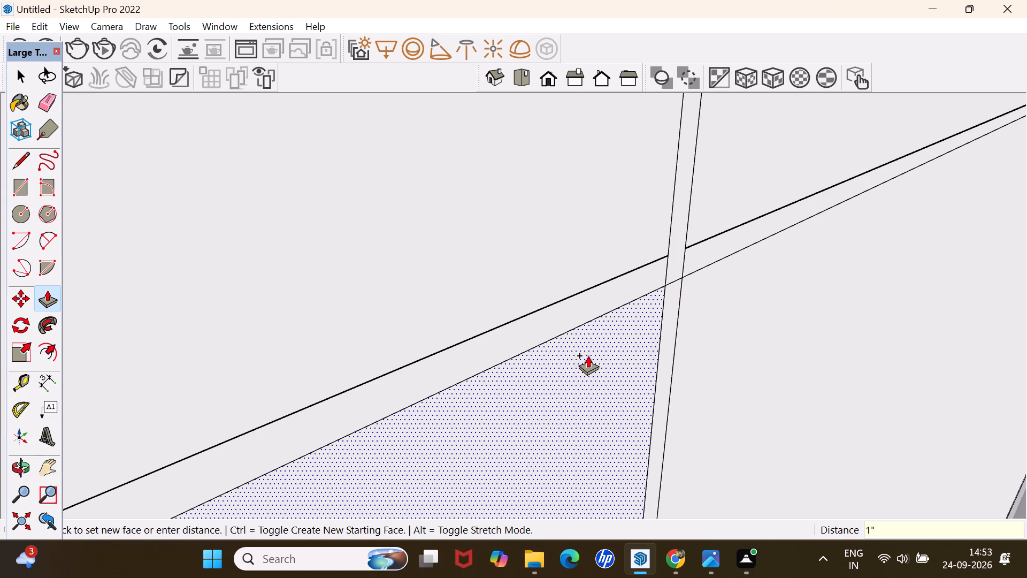
# Delete the short line crossing the vertical gap strip where it meets the lower horizontal gap line.
pyautogui.press('space')
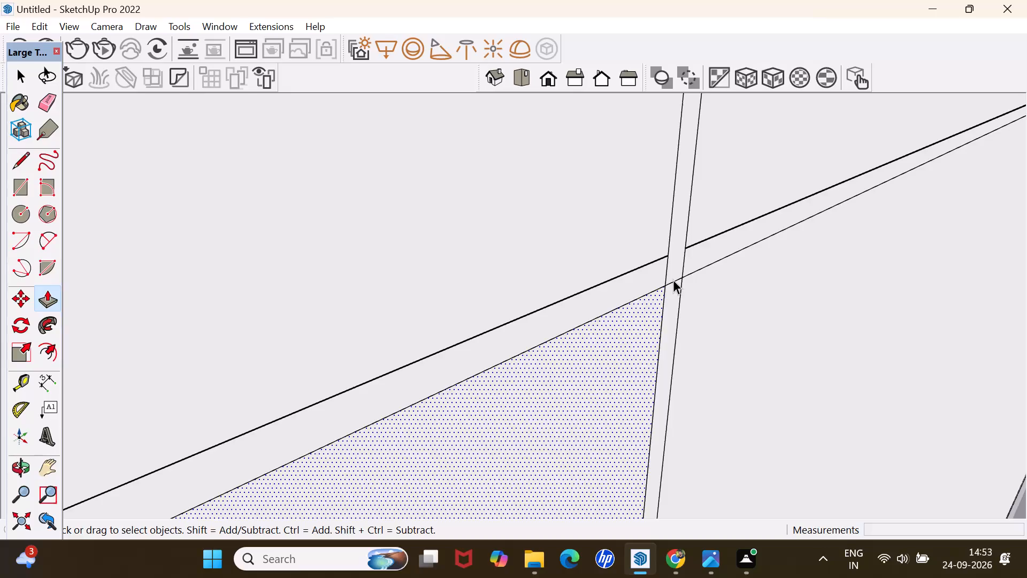
pyautogui.click(673, 279)
pyautogui.press('Delete')
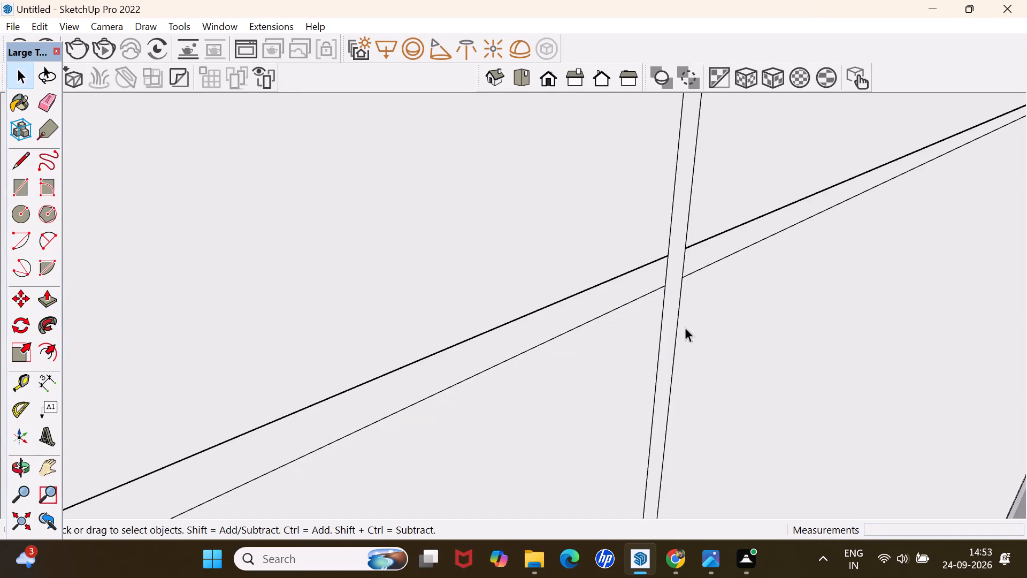
# Push the joined vertical gap strip between the outer and middle drawer sections 1" into the side-wall cabinet.
pyautogui.moveTo(739, 359); pyautogui.dragTo(583, 347, button='middle')
pyautogui.scroll(1, 583, 347)
pyautogui.scroll(-17, 582, 345)
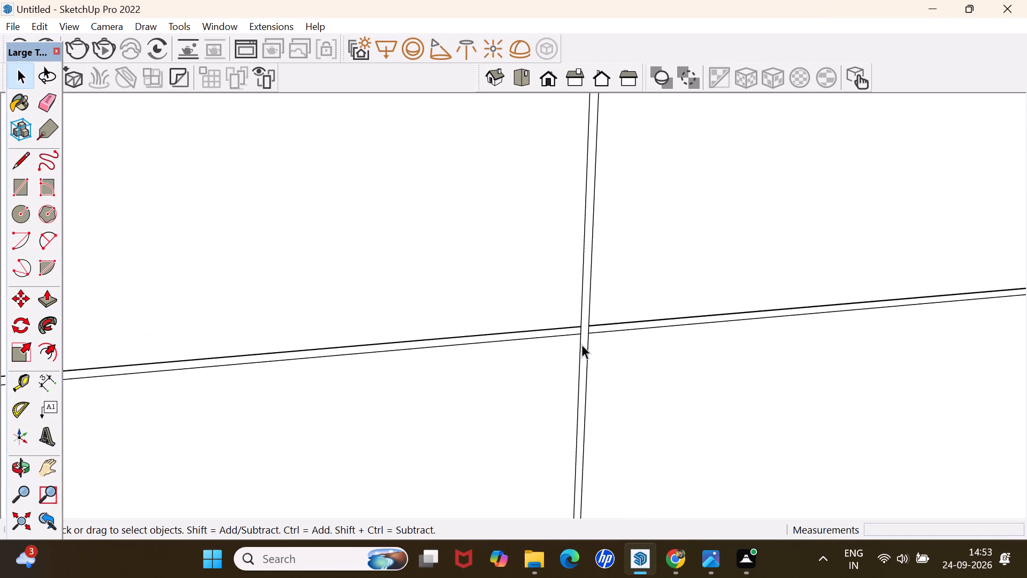
pyautogui.scroll(-5, 581, 344)
pyautogui.click(581, 340)
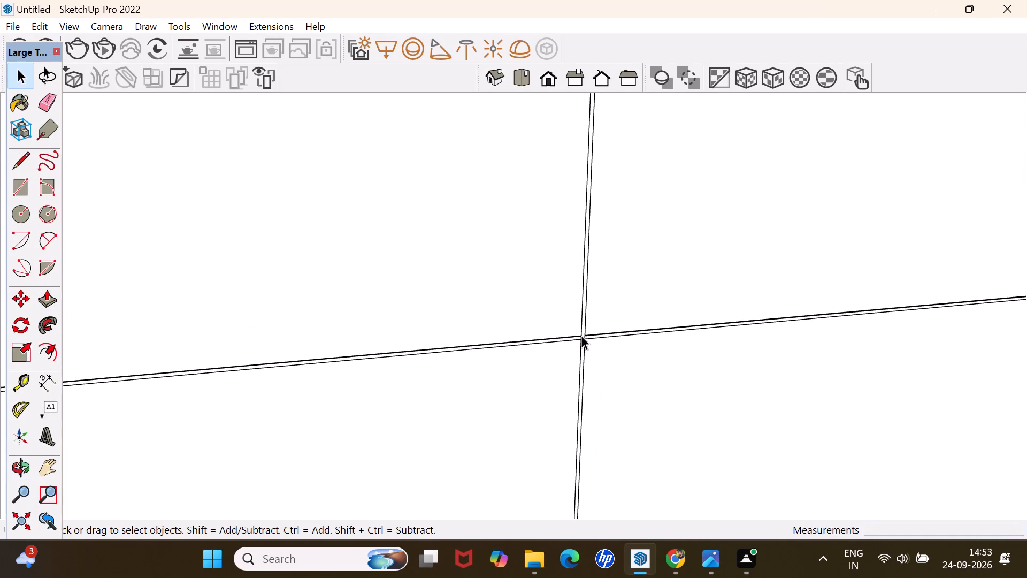
pyautogui.press('p')
pyautogui.scroll(14, 586, 322)
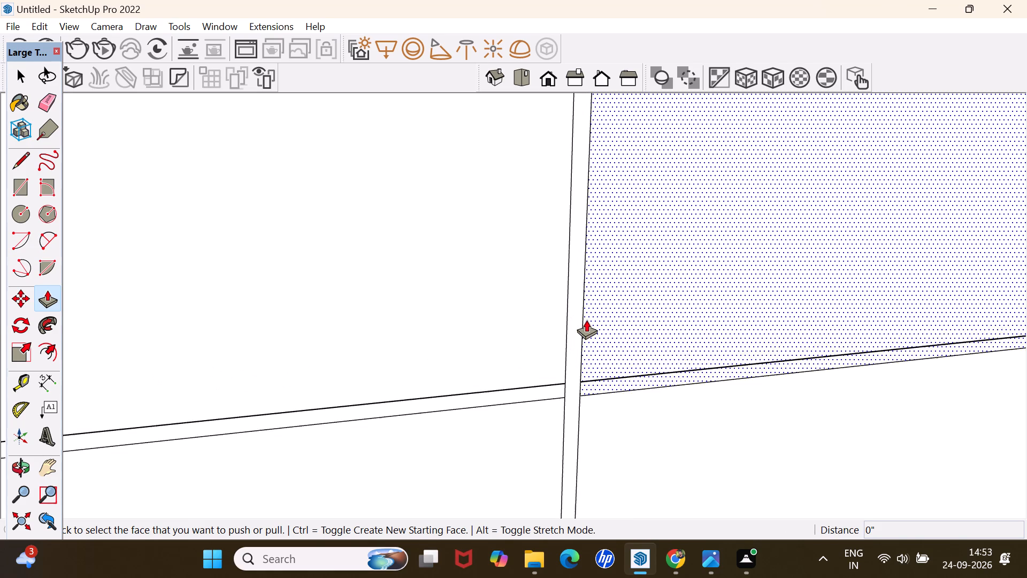
pyautogui.click(574, 330)
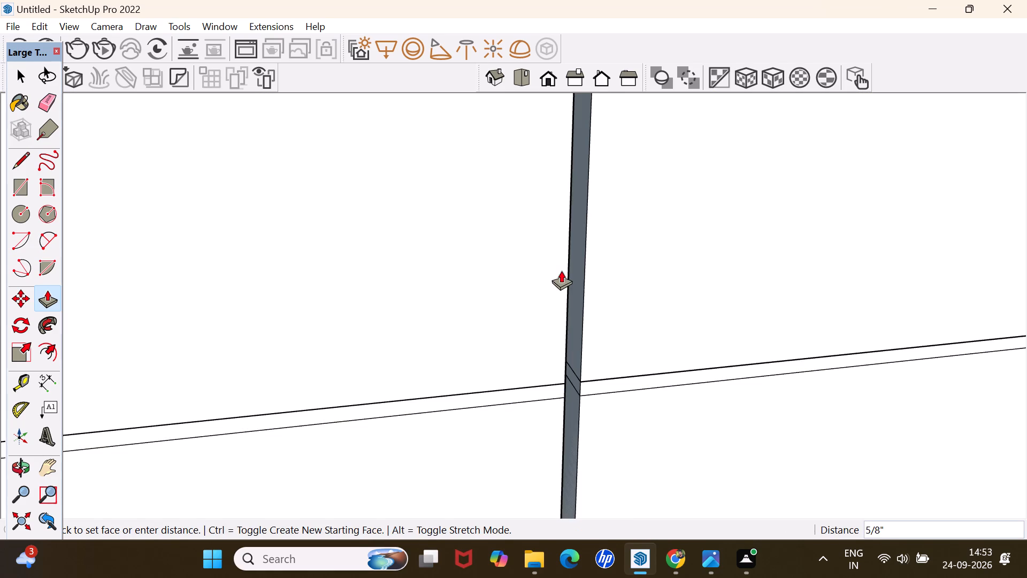
pyautogui.press('1')
pyautogui.press('Return')
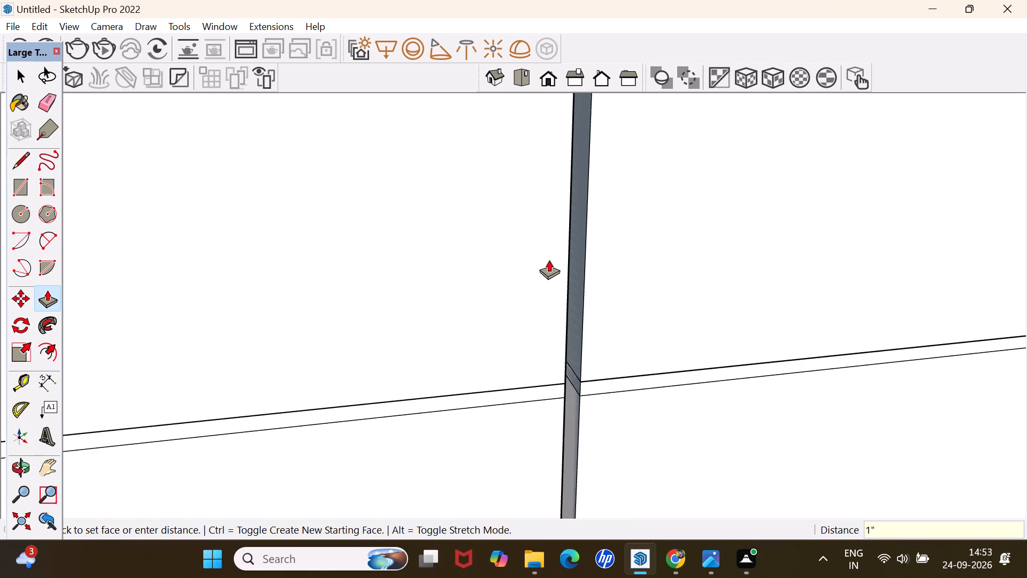
# Delete the upper line of each of the three horizontal drawer gap pairs in the side-wall base front's outer and middle sections.
pyautogui.press('space')
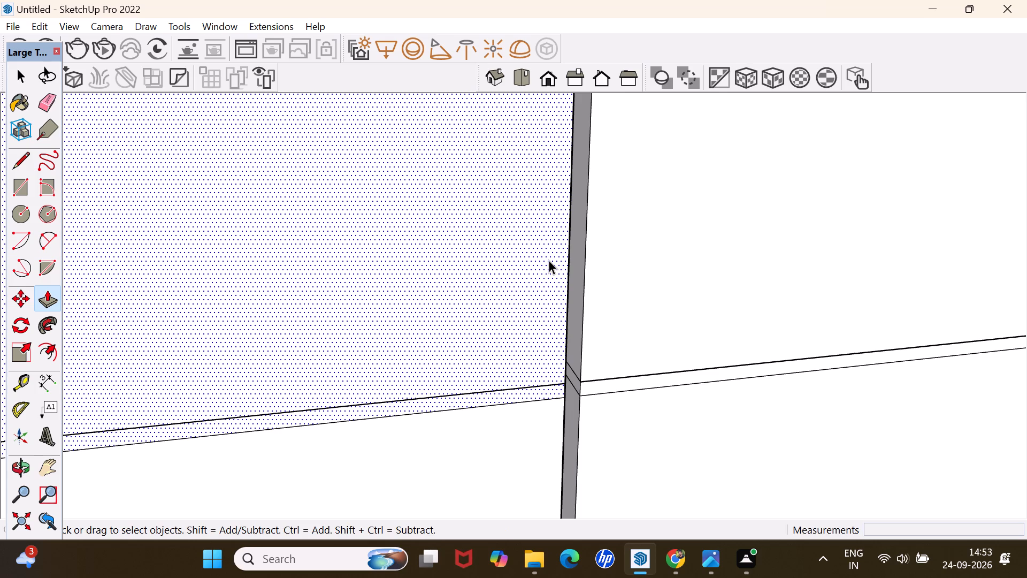
pyautogui.press('p')
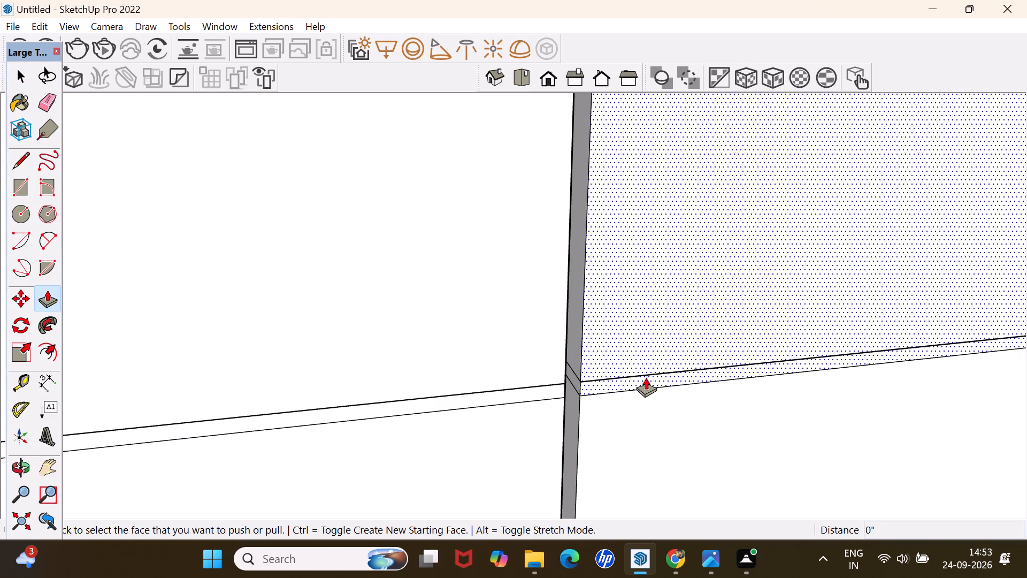
pyautogui.press('space')
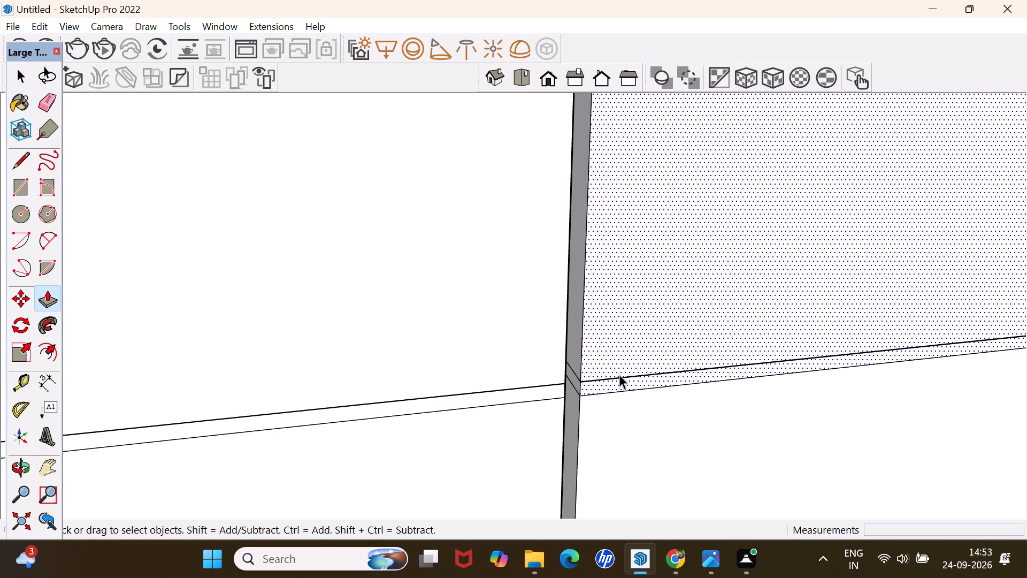
pyautogui.click(619, 374)
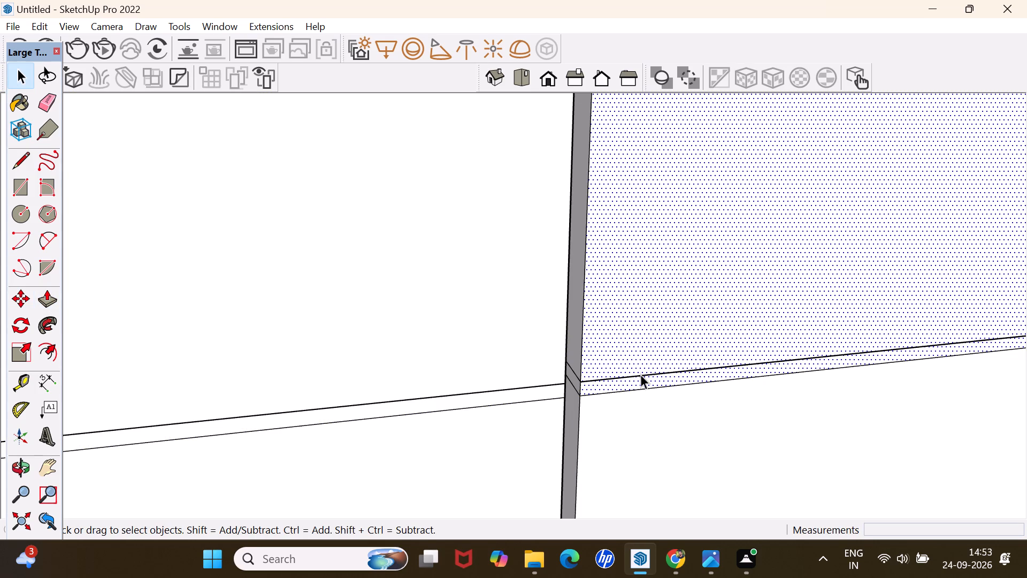
pyautogui.click(642, 375)
pyautogui.press('Delete')
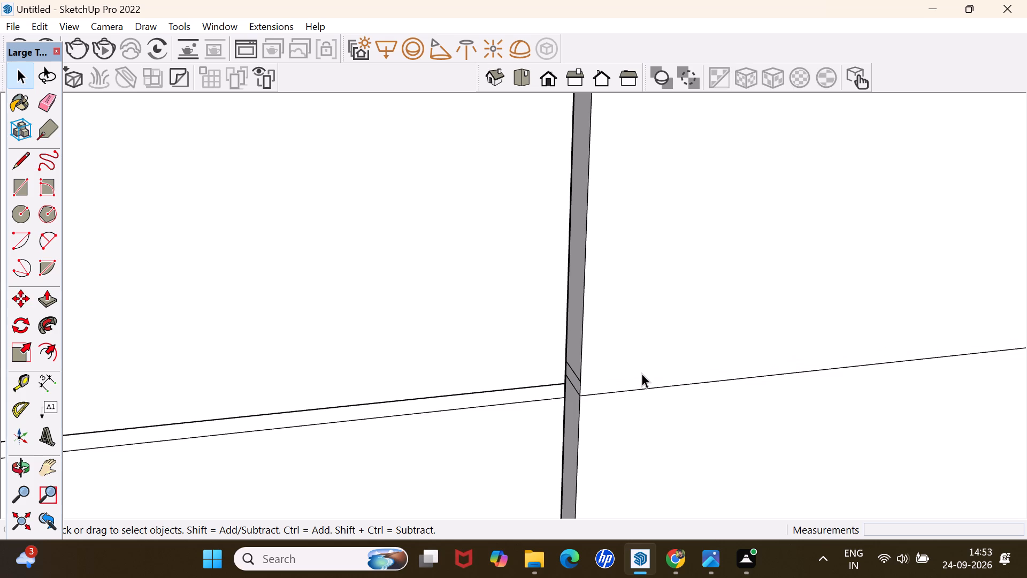
pyautogui.click(497, 389)
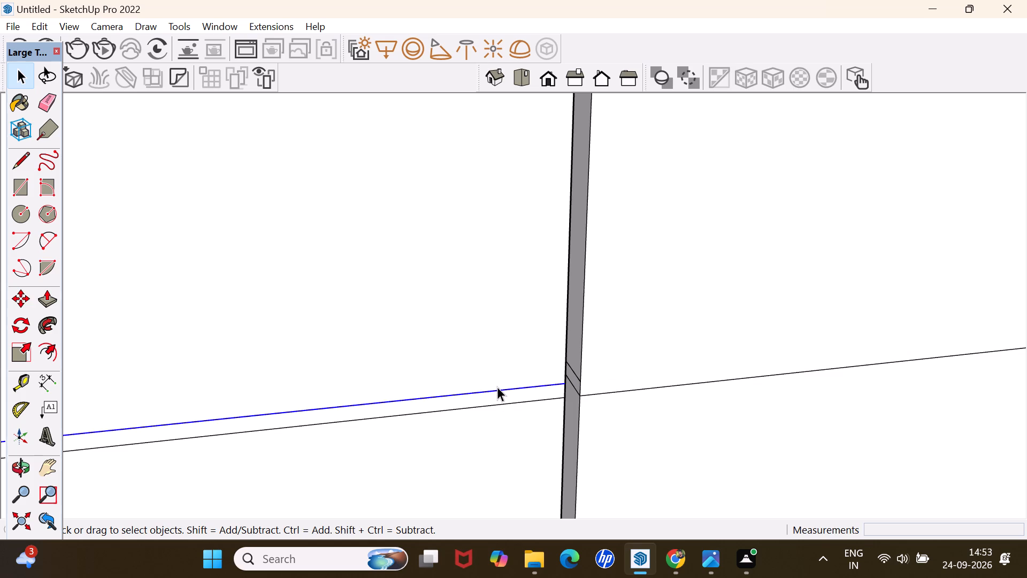
pyautogui.press('Delete')
pyautogui.scroll(-20, 492, 385)
pyautogui.scroll(-7, 492, 385)
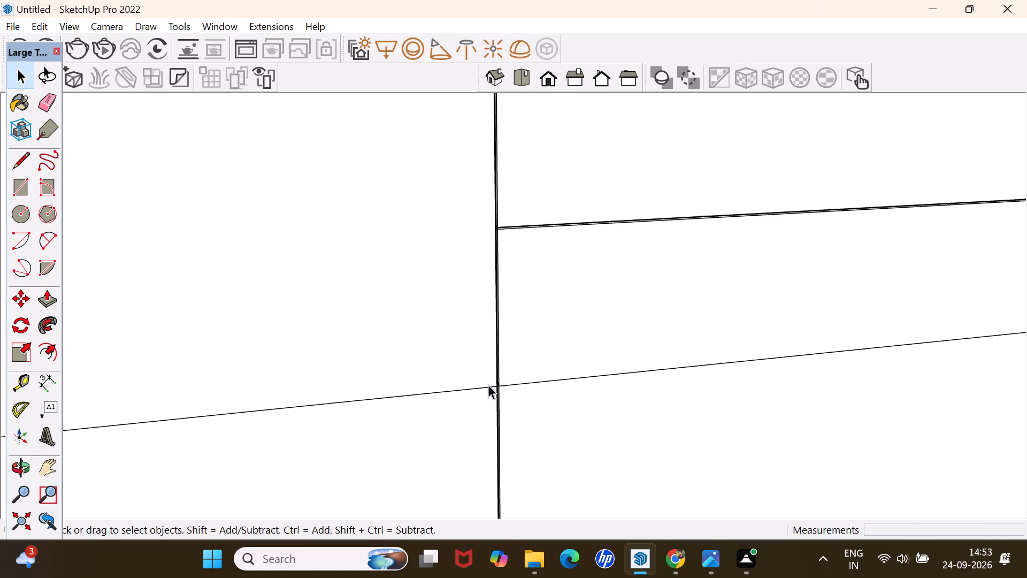
pyautogui.scroll(-4, 488, 384)
pyautogui.scroll(13, 563, 270)
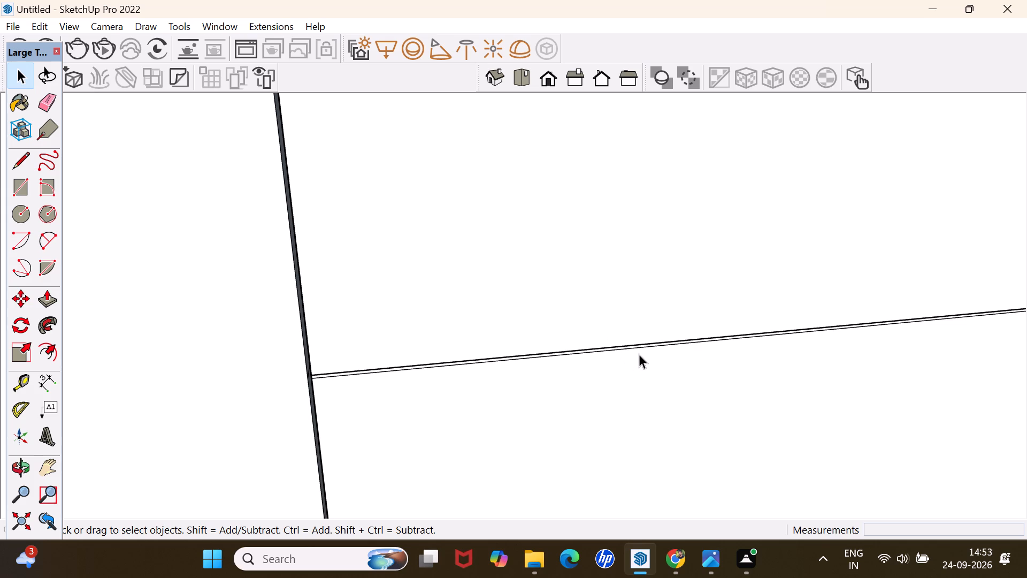
pyautogui.click(642, 348)
pyautogui.click(654, 351)
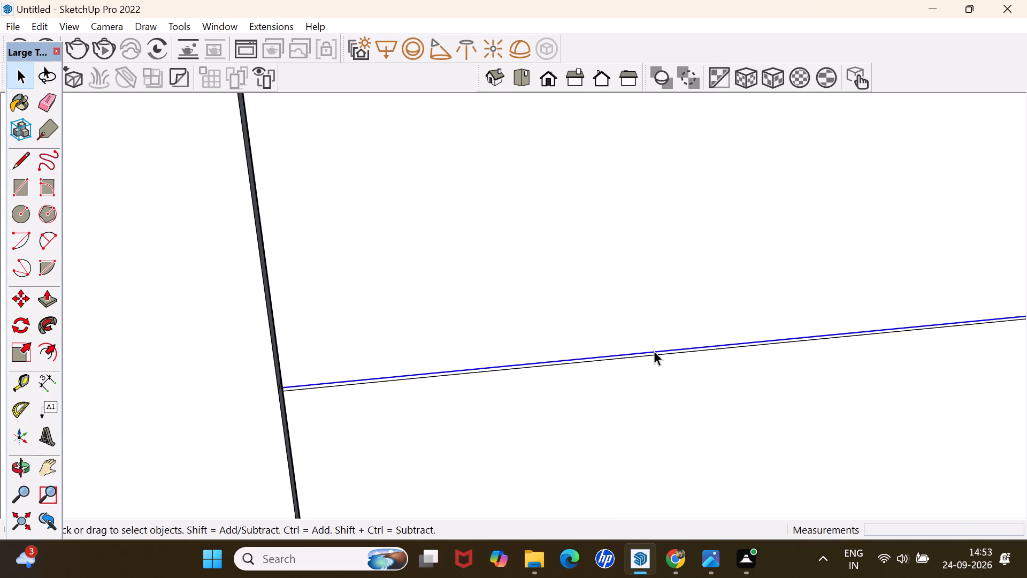
pyautogui.press('Delete')
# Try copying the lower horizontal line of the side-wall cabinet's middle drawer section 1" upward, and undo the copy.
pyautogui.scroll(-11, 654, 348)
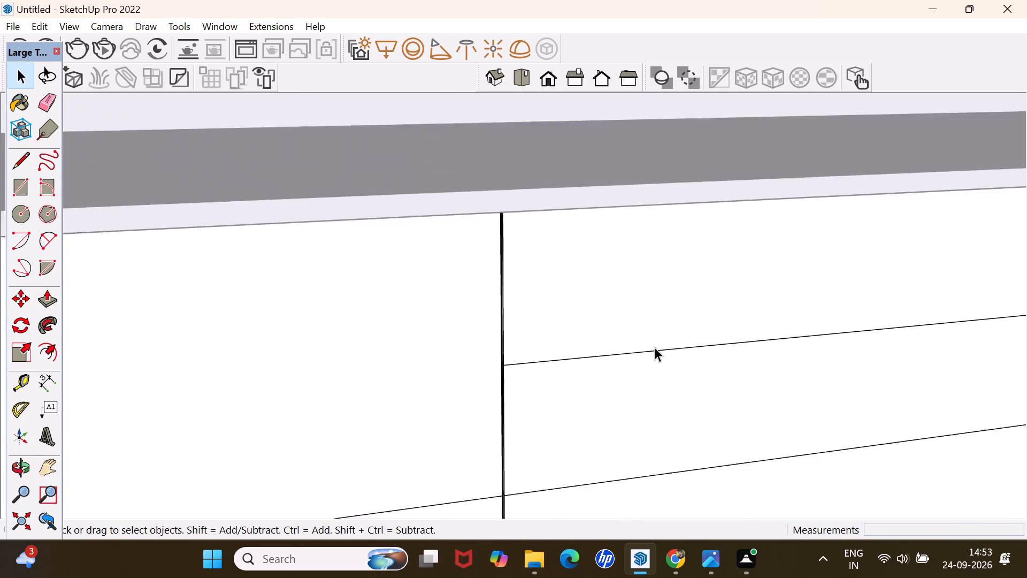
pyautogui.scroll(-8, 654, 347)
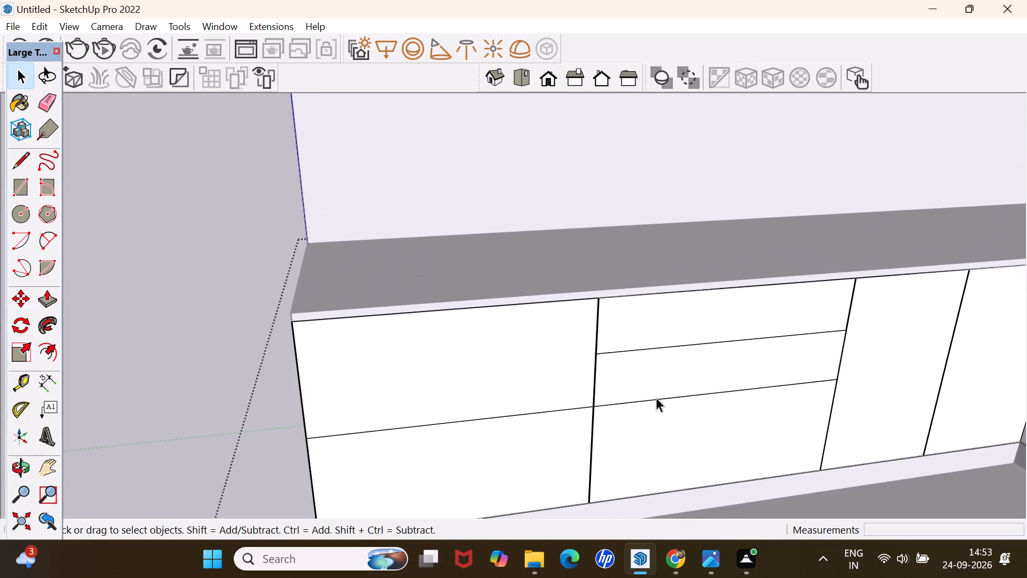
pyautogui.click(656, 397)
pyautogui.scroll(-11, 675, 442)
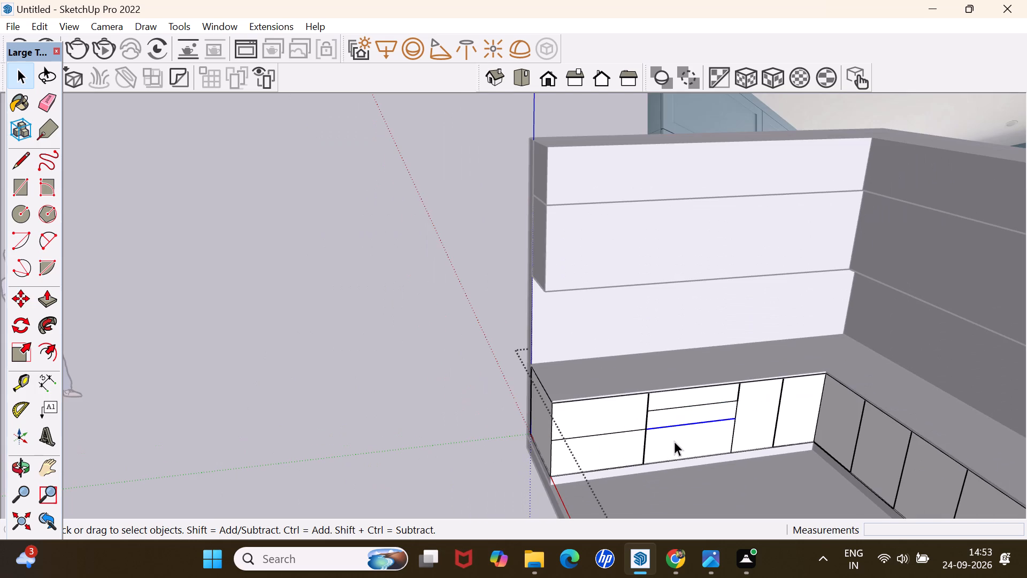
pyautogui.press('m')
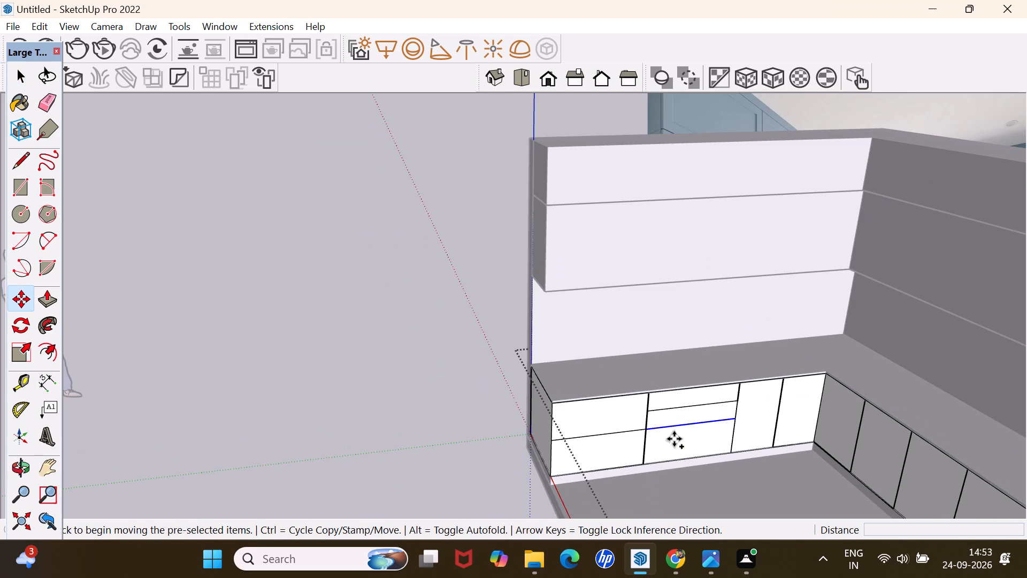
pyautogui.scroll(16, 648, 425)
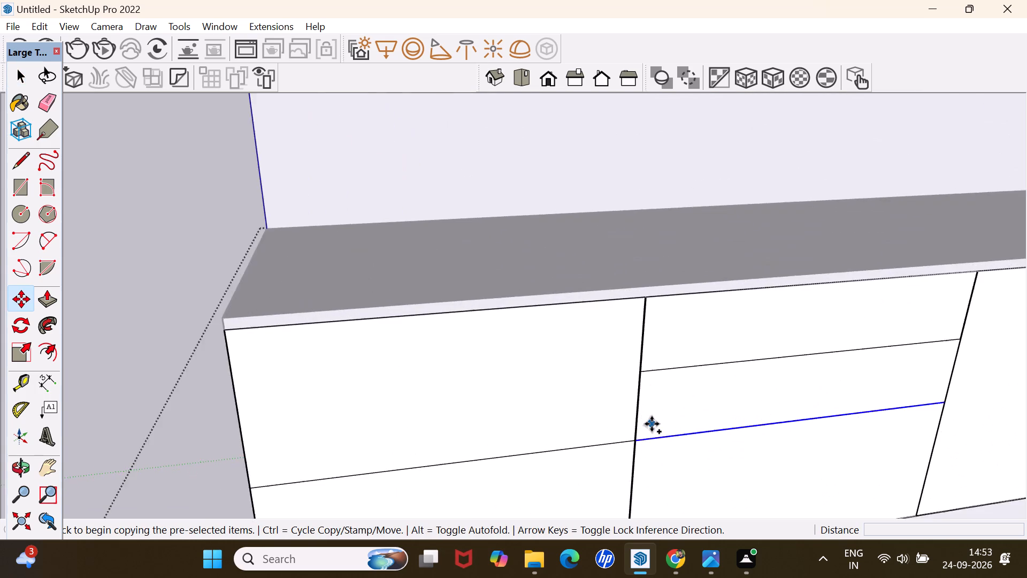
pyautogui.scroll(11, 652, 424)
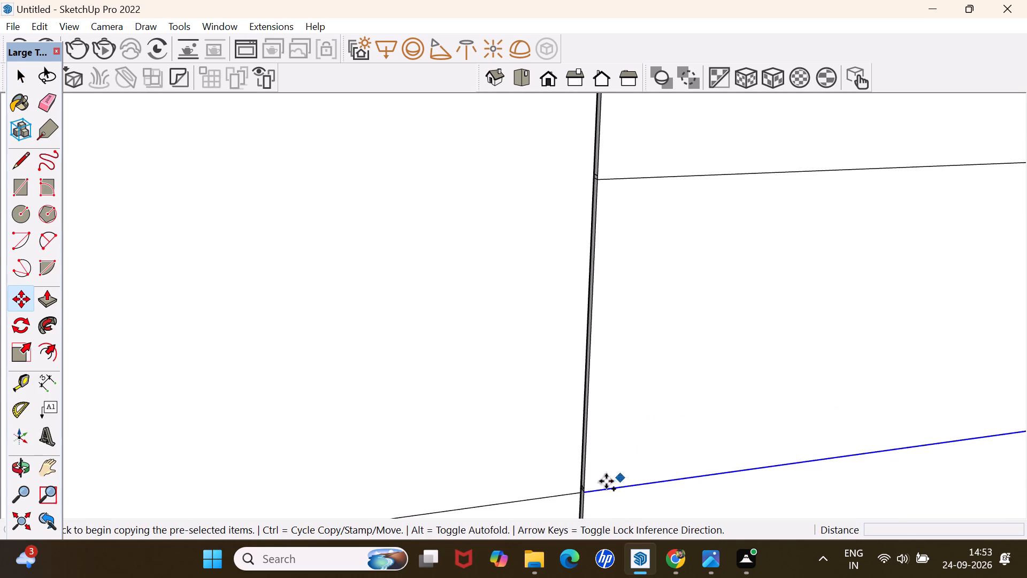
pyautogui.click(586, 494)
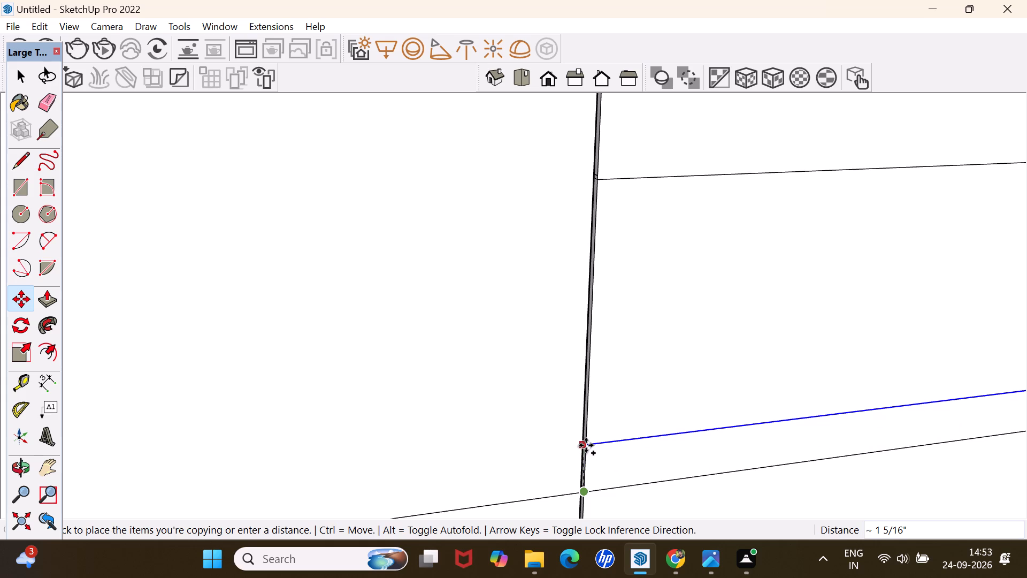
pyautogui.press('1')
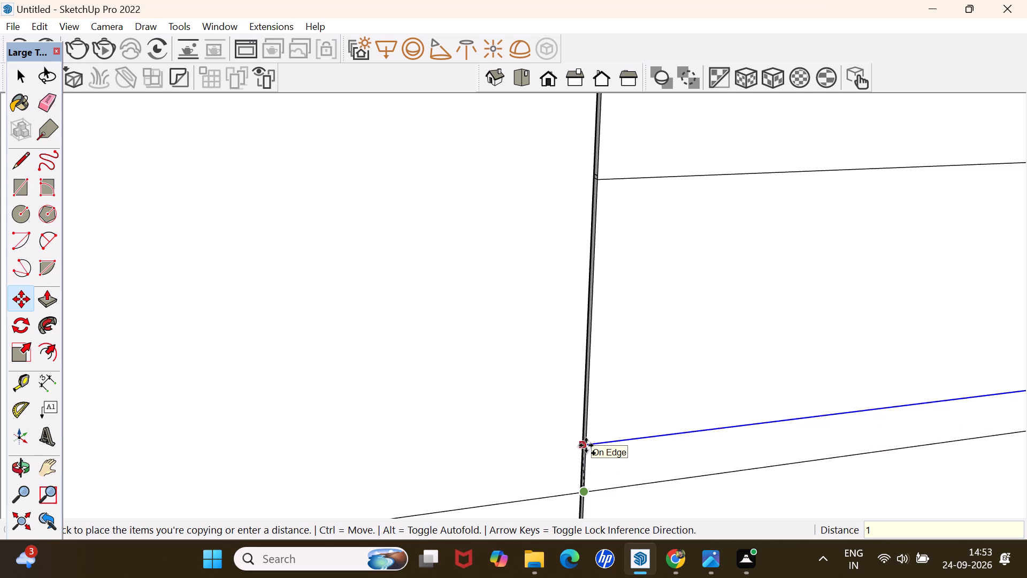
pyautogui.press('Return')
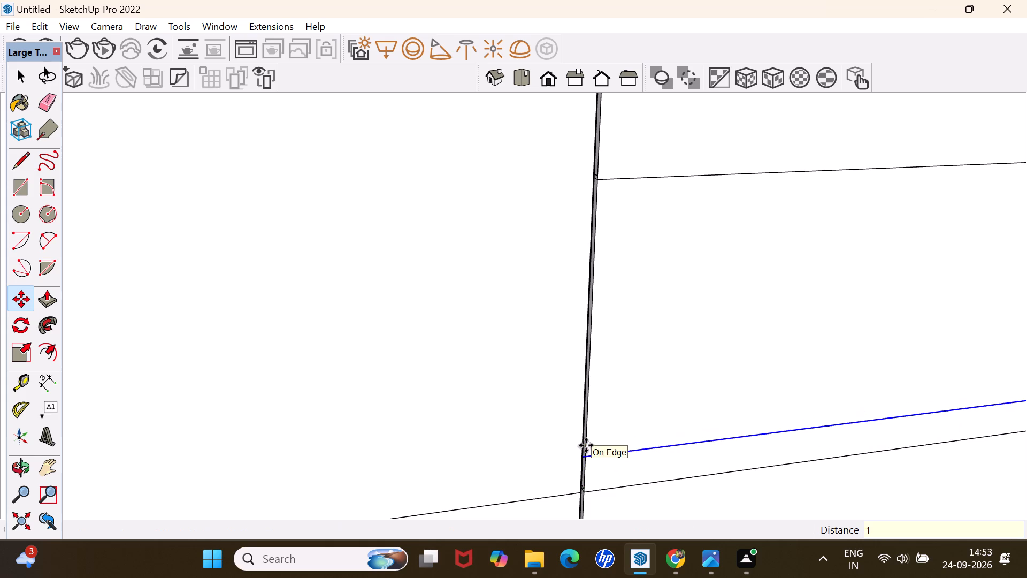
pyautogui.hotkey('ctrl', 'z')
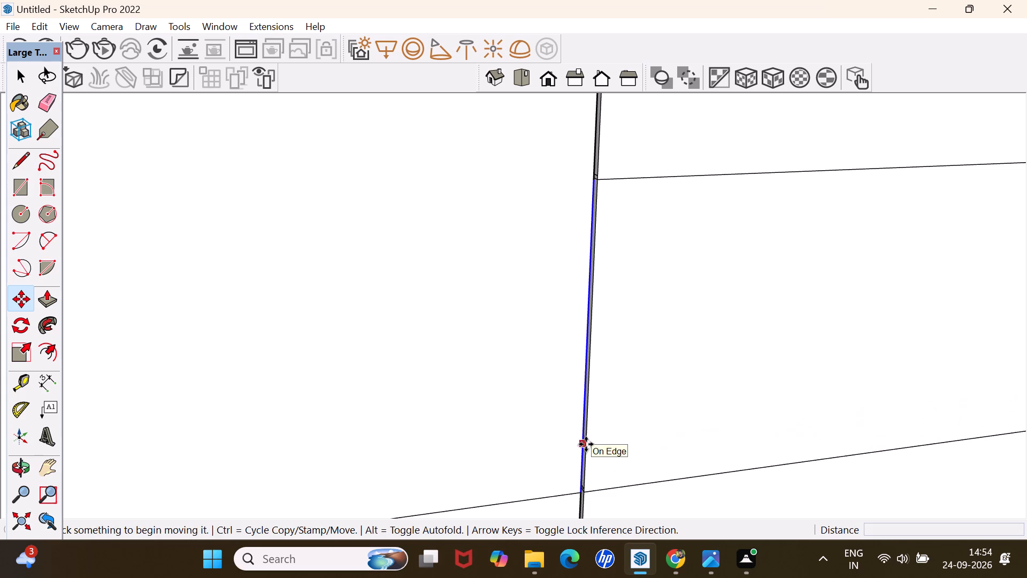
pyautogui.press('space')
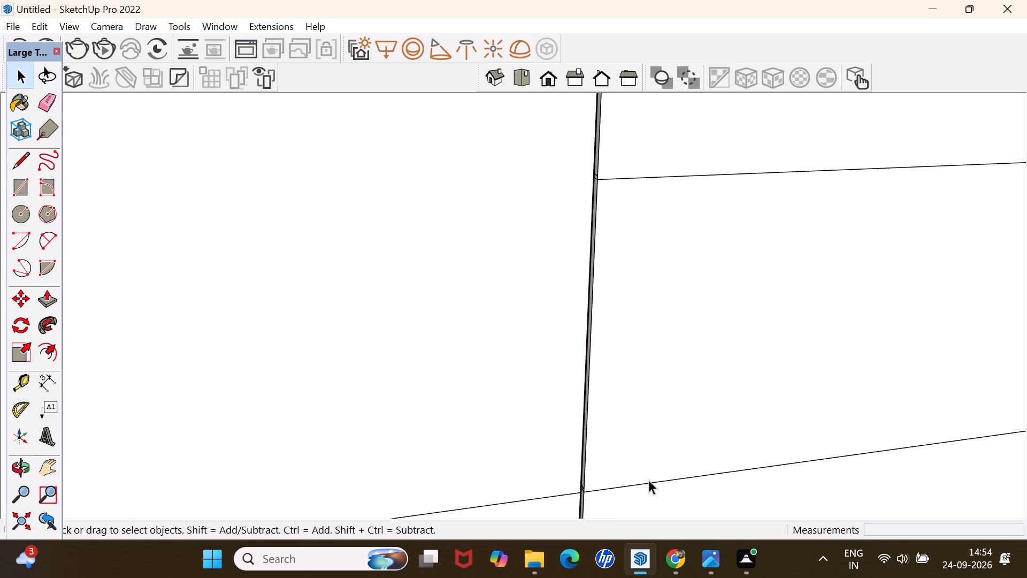
# Copy both horizontal drawer lines of the middle section 2 mm upward to form two thin gap strips.
pyautogui.click(648, 480)
pyautogui.click(648, 482)
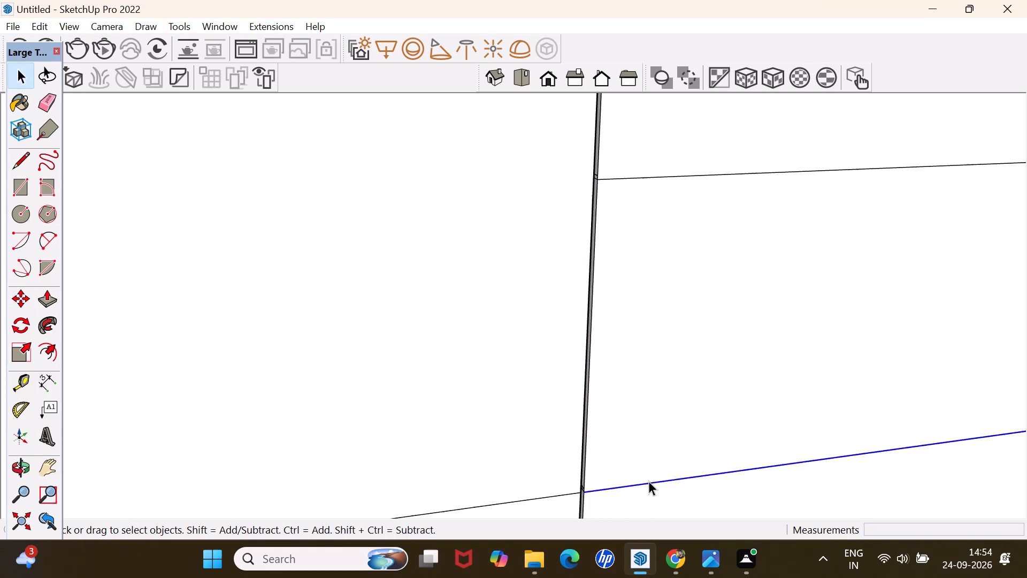
pyautogui.press('m')
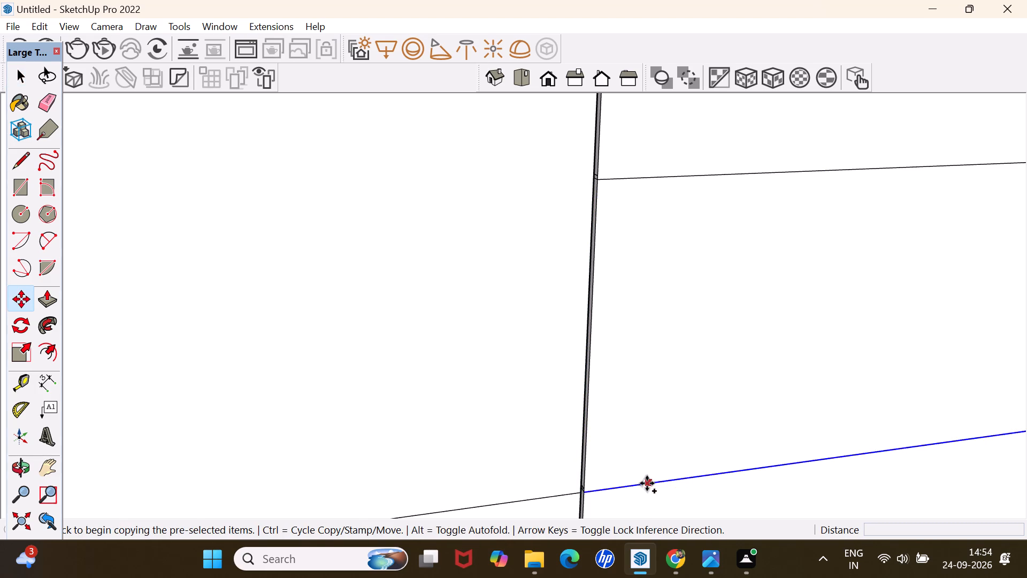
pyautogui.press('space')
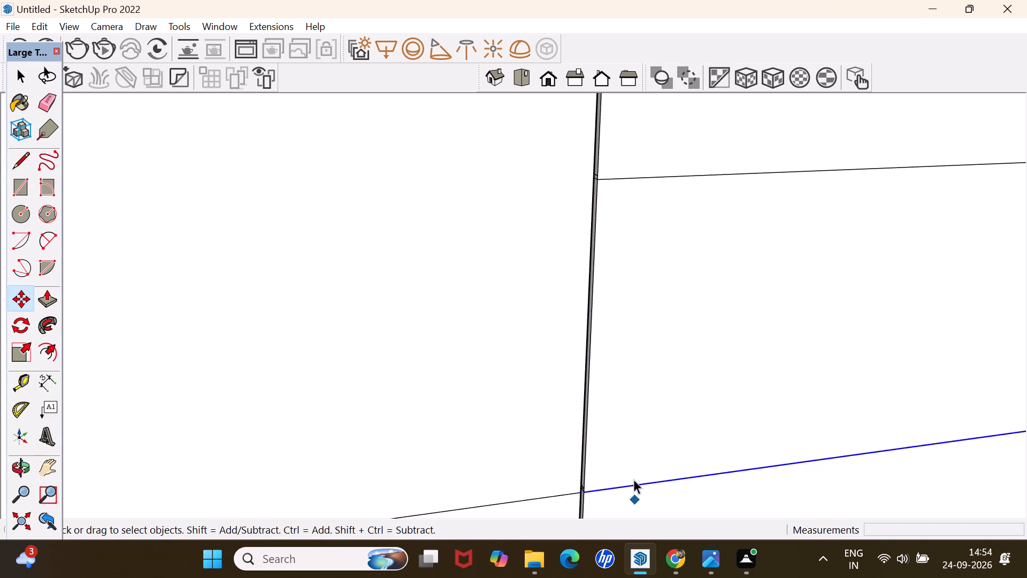
pyautogui.keyDown('ctrl'); pyautogui.click(738, 174); pyautogui.keyUp('ctrl')
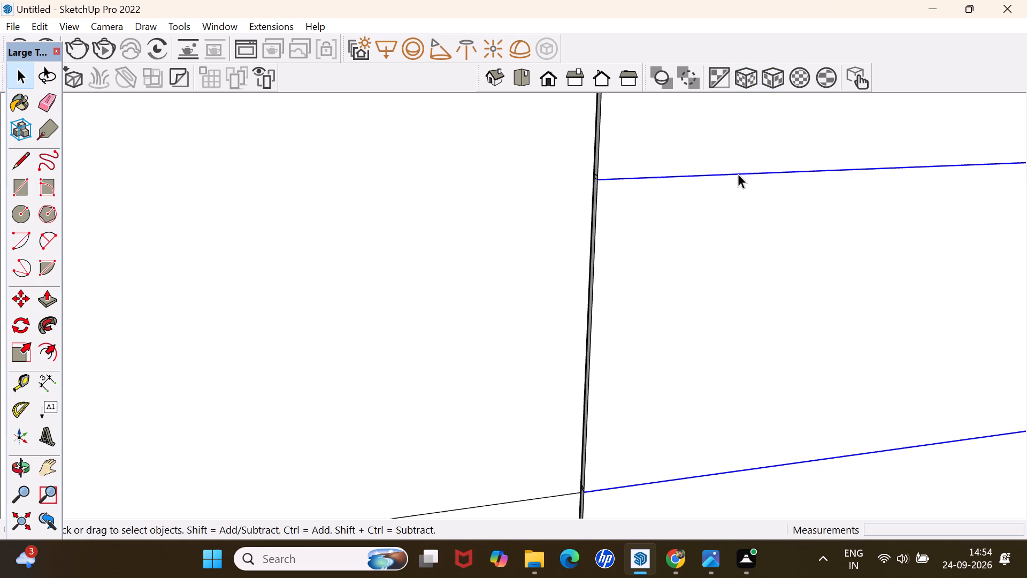
pyautogui.press('m')
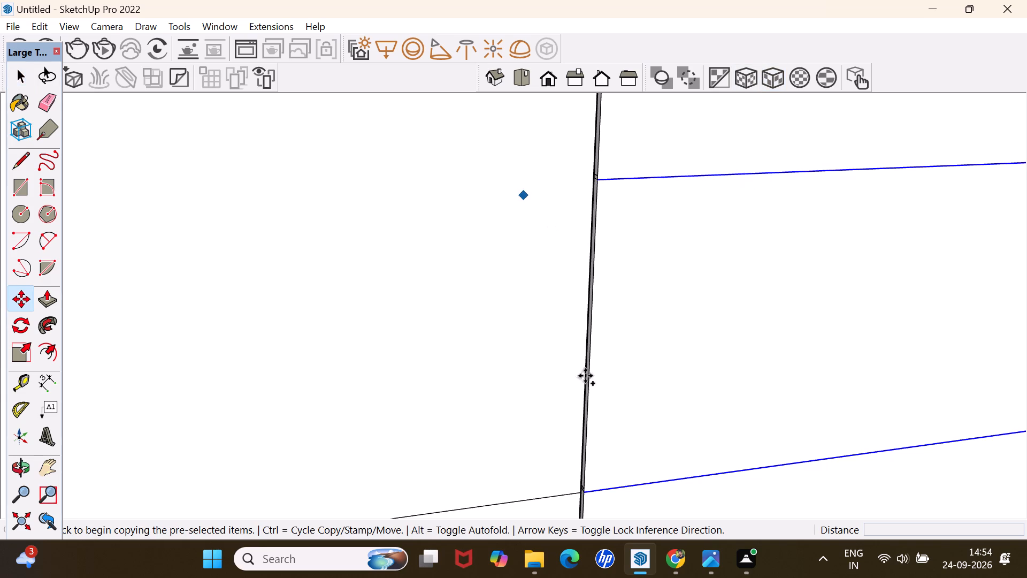
pyautogui.click(591, 494)
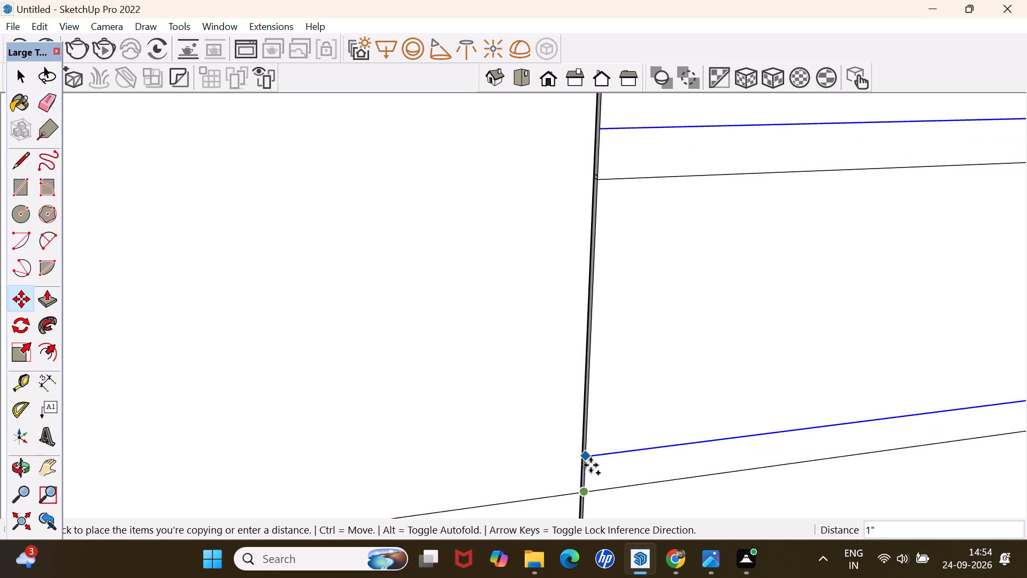
pyautogui.write('2mm')
pyautogui.press('Return')
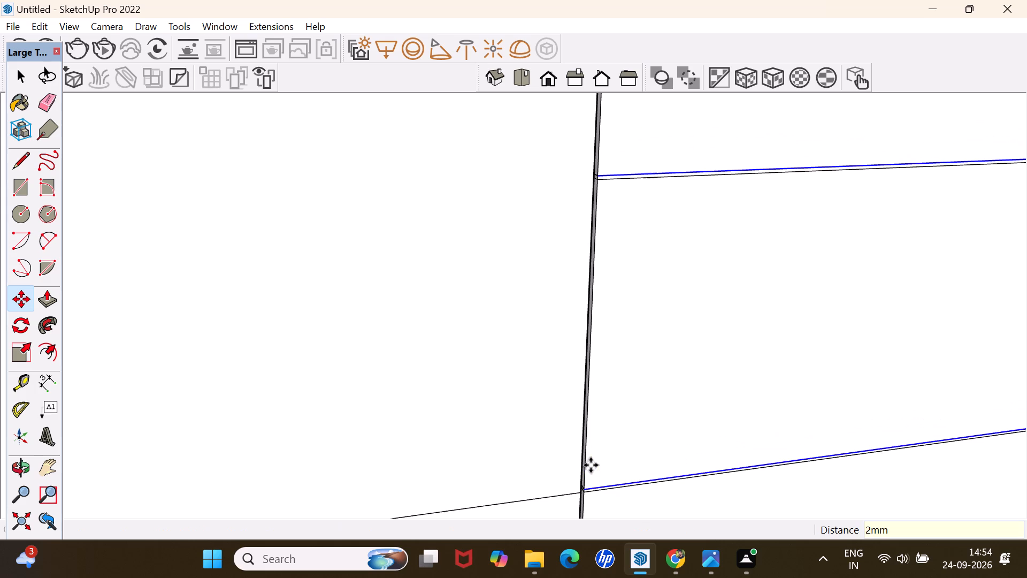
# Push the lower horizontal gap strip of the middle drawer section 1" into the side-wall cabinet.
pyautogui.press('p')
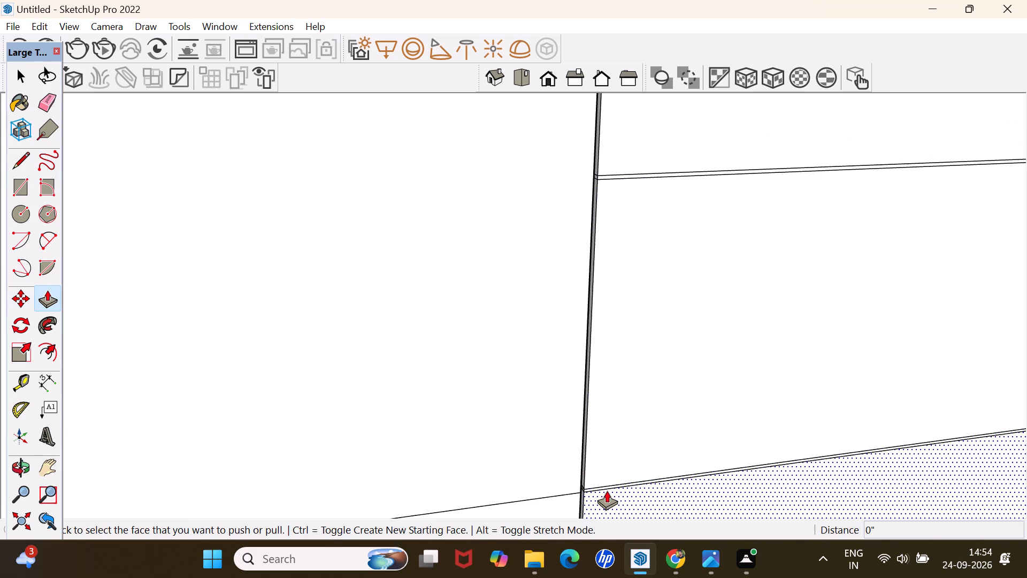
pyautogui.scroll(7, 607, 490)
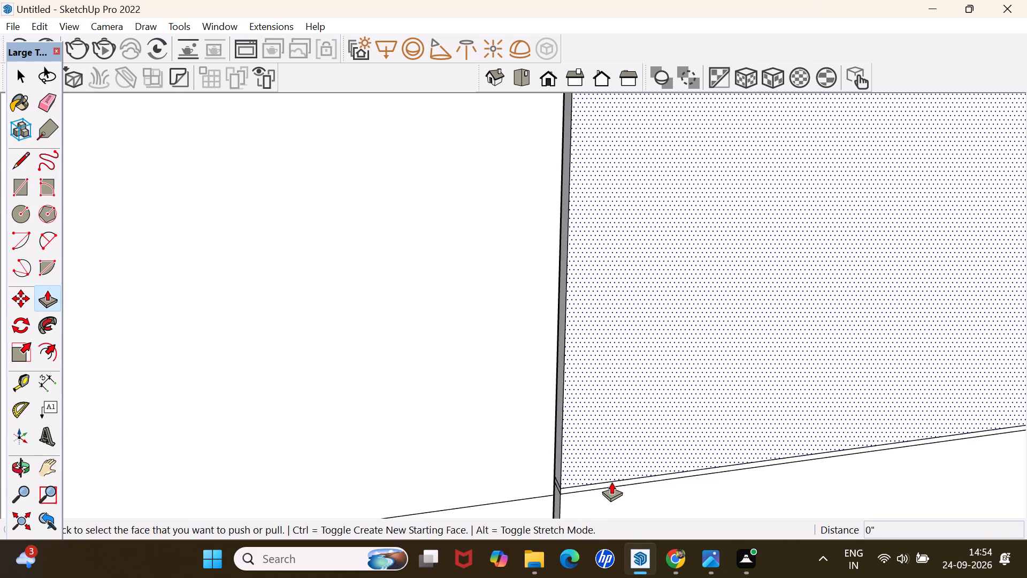
pyautogui.scroll(2, 633, 477)
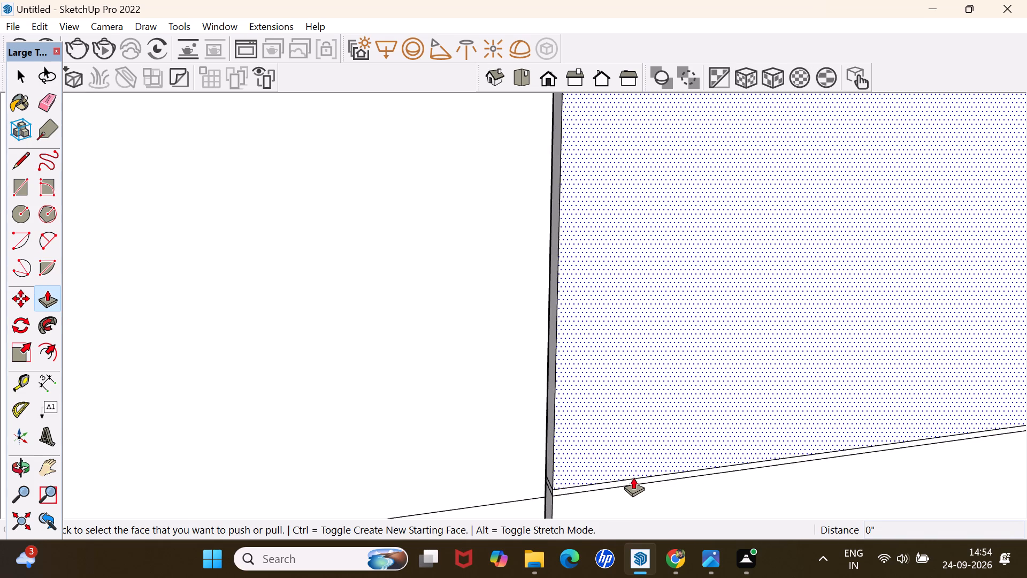
pyautogui.scroll(4, 633, 477)
pyautogui.click(665, 476)
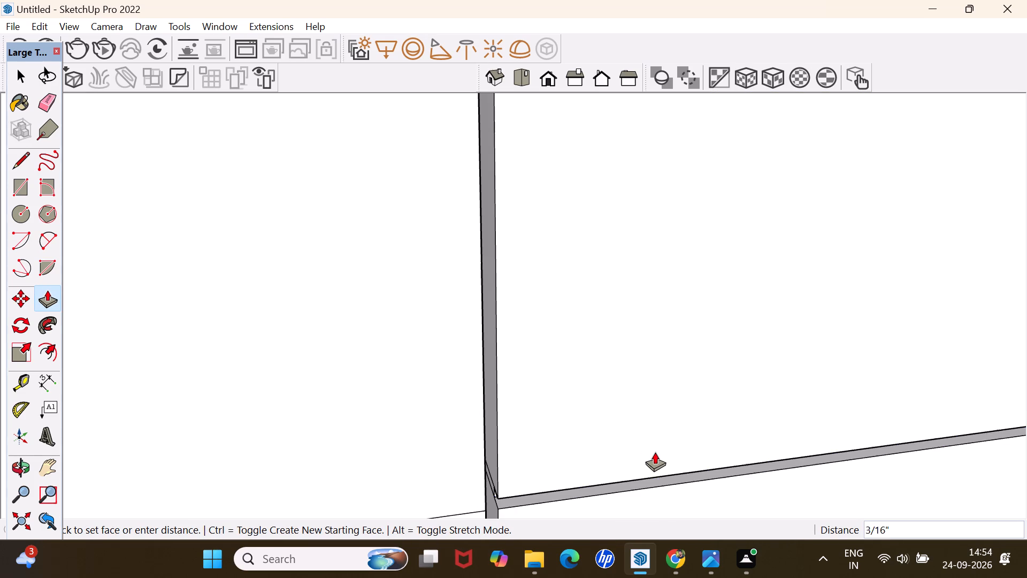
pyautogui.press('1')
pyautogui.press('Return')
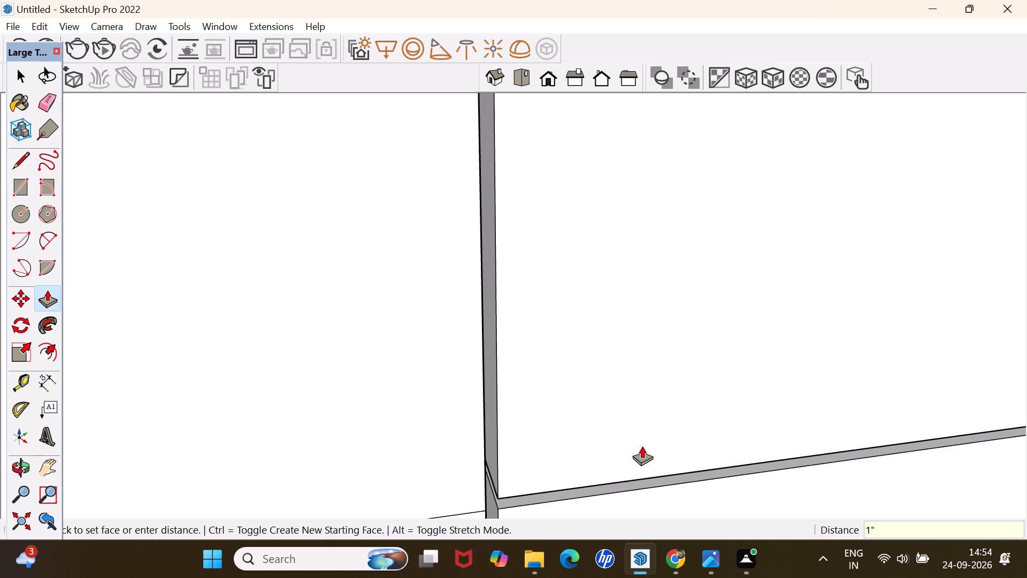
# Push the upper horizontal gap strip of the middle drawer section inward by the same 1".
pyautogui.scroll(-12, 642, 448)
pyautogui.scroll(-13, 641, 448)
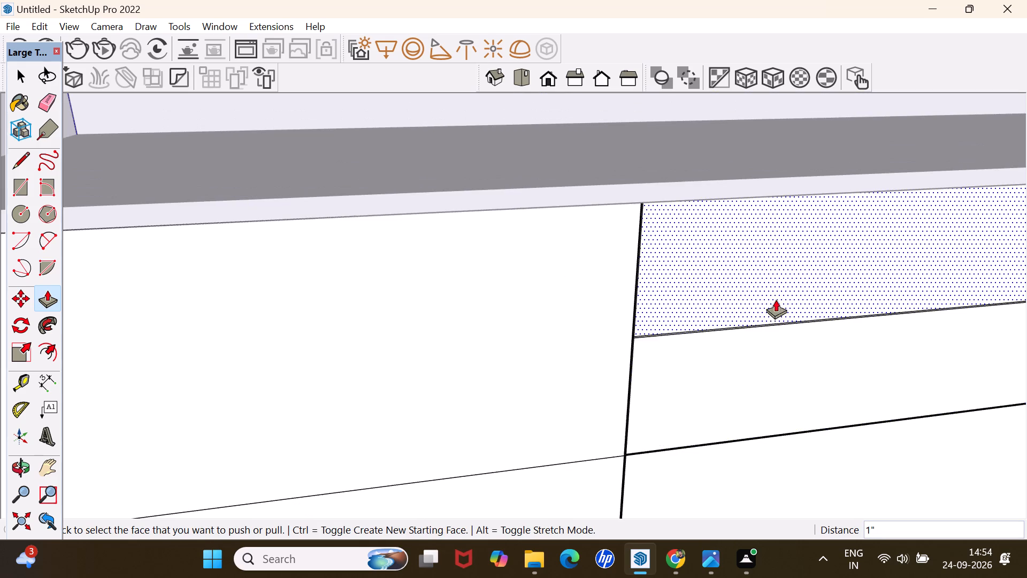
pyautogui.scroll(15, 737, 304)
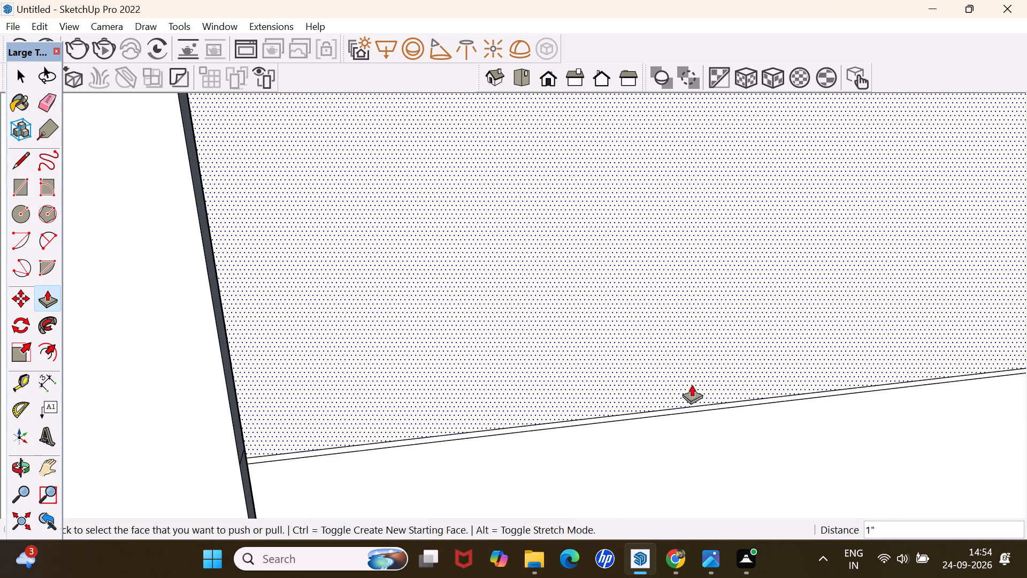
pyautogui.scroll(4, 720, 405)
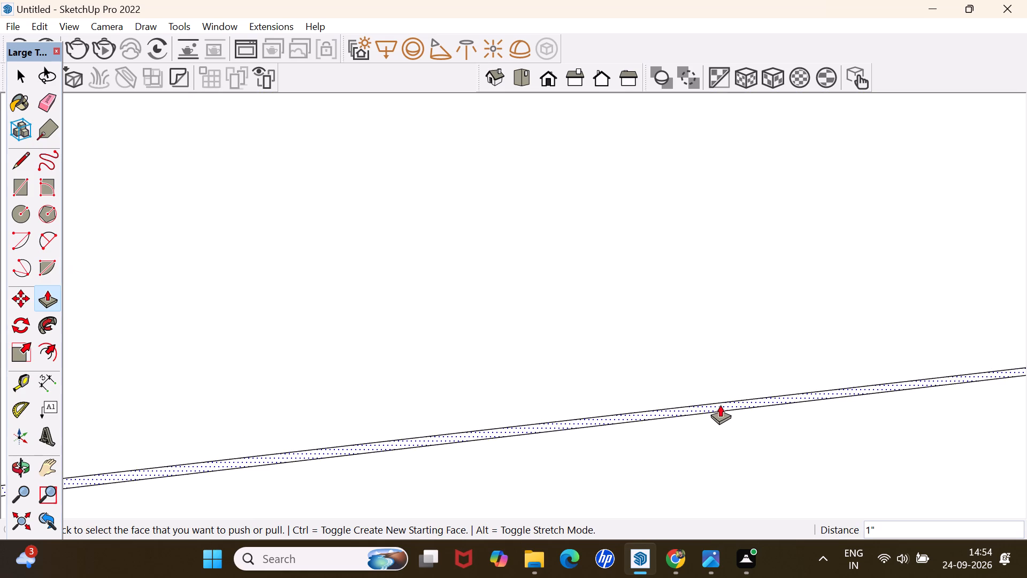
pyautogui.scroll(5, 720, 405)
pyautogui.doubleClick(738, 402)
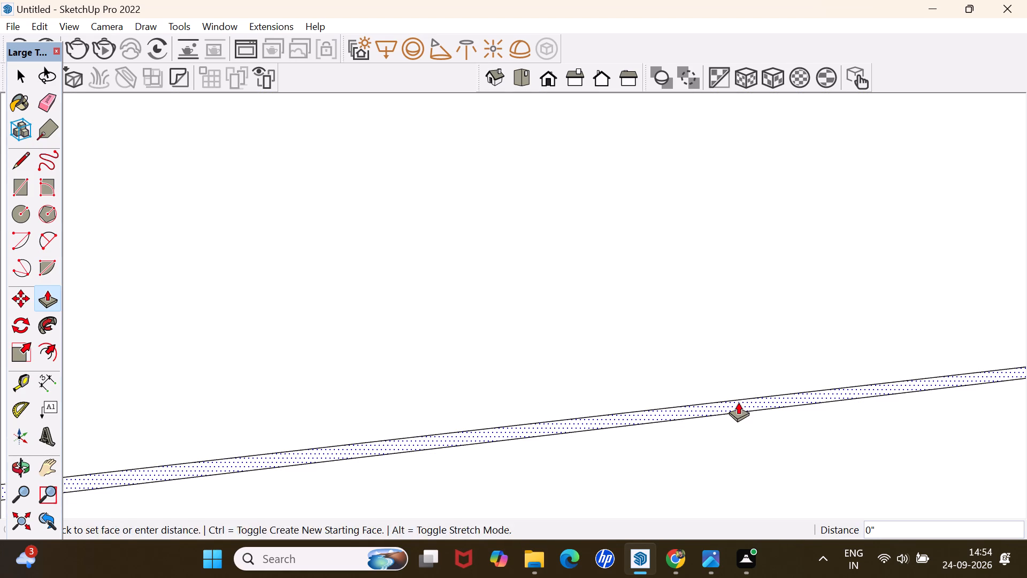
pyautogui.scroll(-20, 738, 401)
pyautogui.scroll(-17, 738, 401)
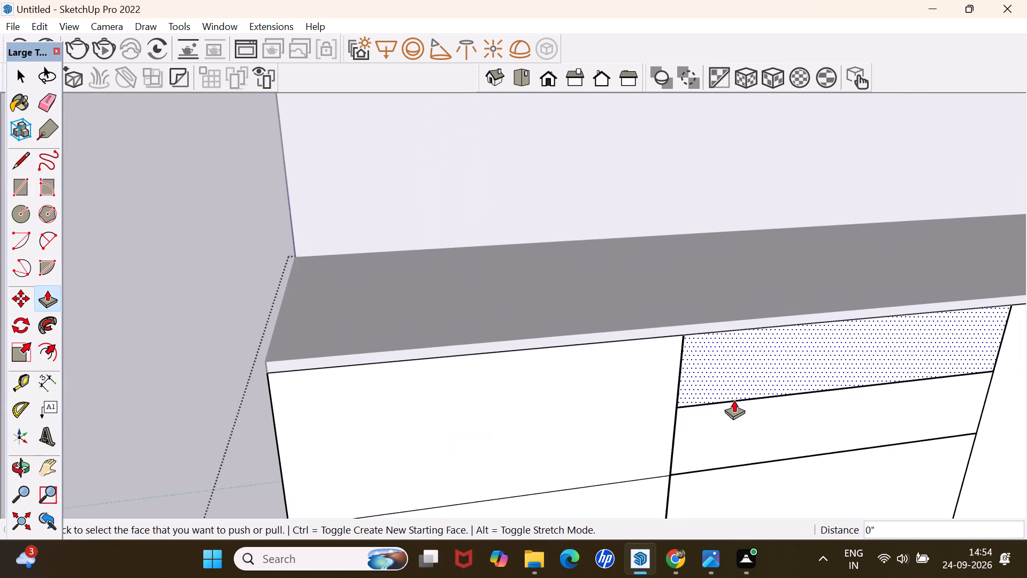
pyautogui.press('space')
# Copy the horizontal drawer line of the side-wall cabinet's outer section 2 mm upward to form a gap strip.
pyautogui.scroll(-6, 629, 462)
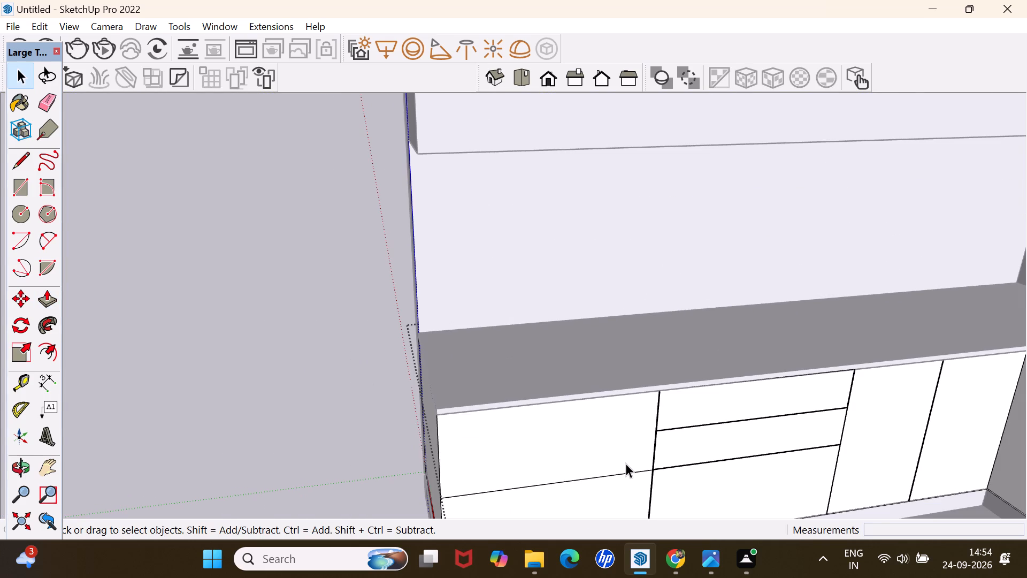
pyautogui.click(617, 473)
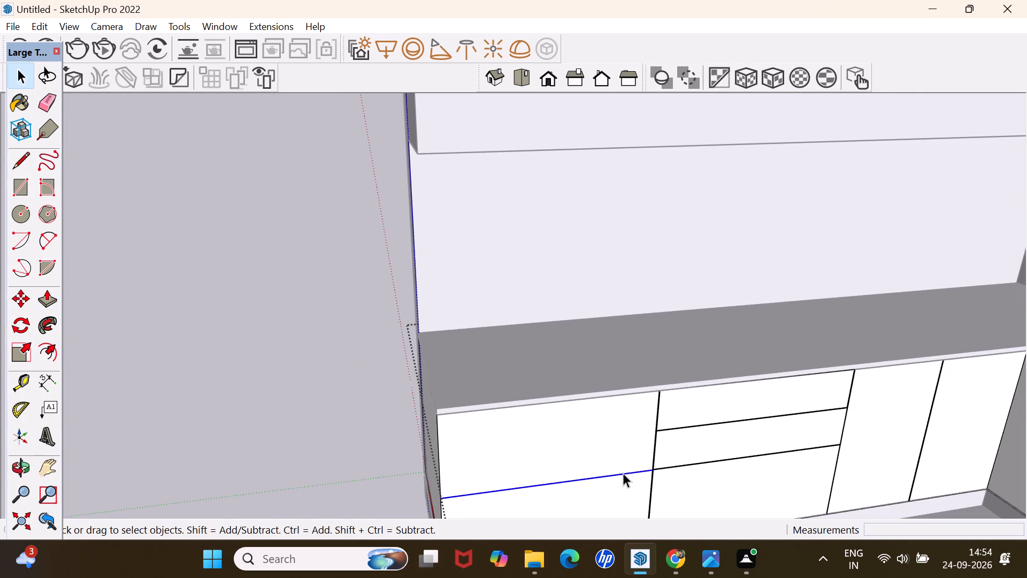
pyautogui.press('m')
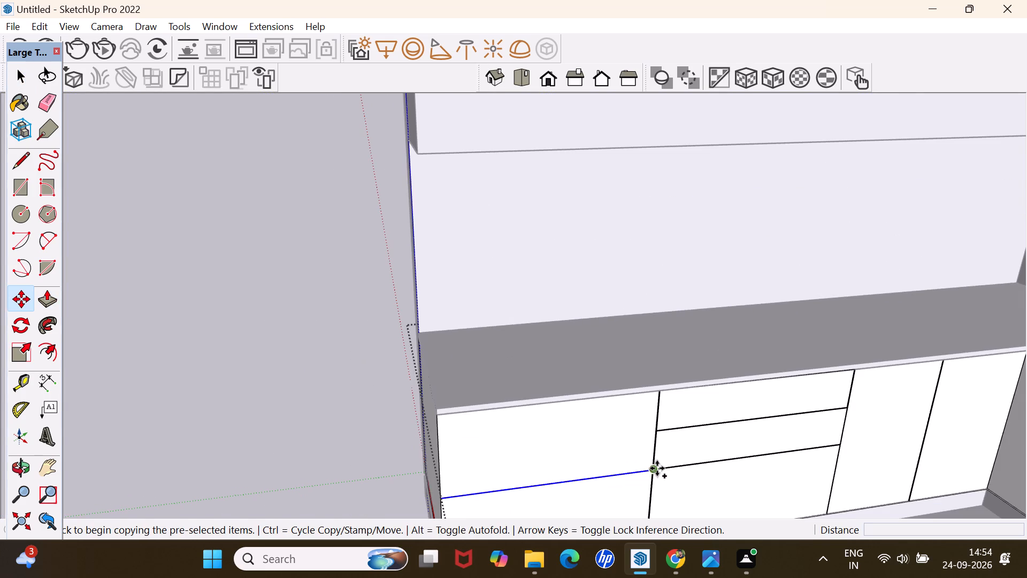
pyautogui.scroll(20, 657, 468)
pyautogui.scroll(2, 657, 468)
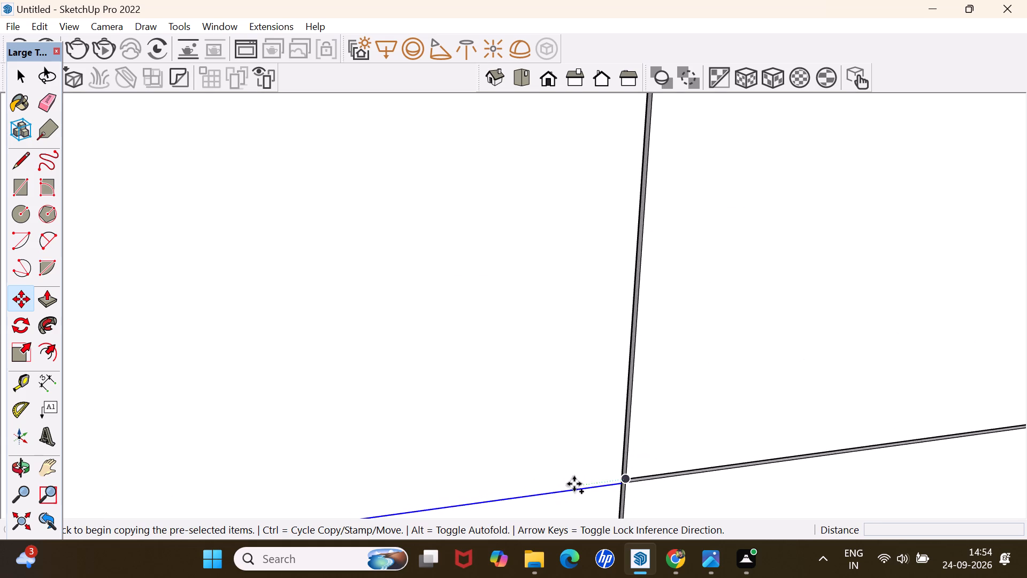
pyautogui.click(619, 484)
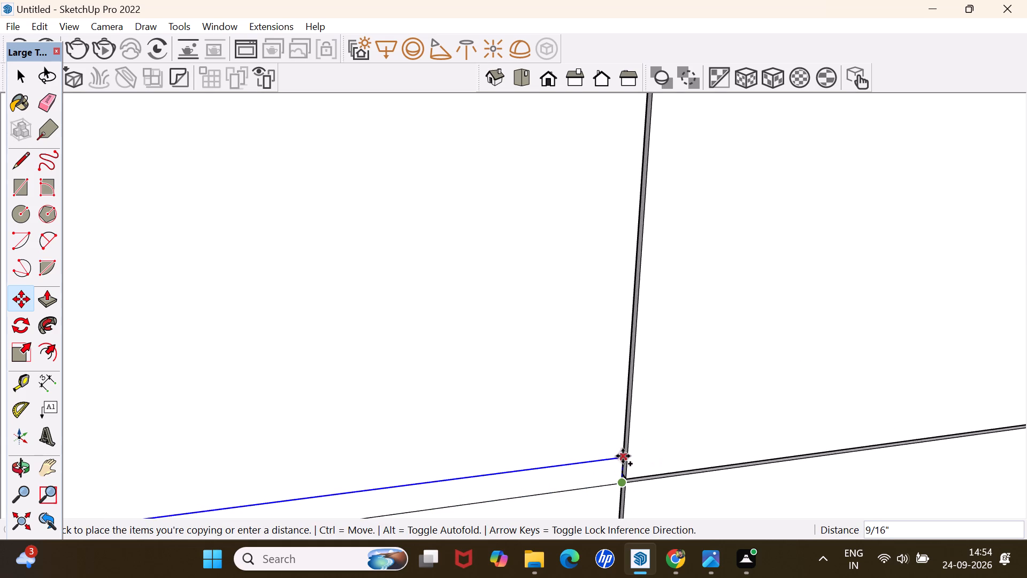
pyautogui.write('2mm')
pyautogui.press('Return')
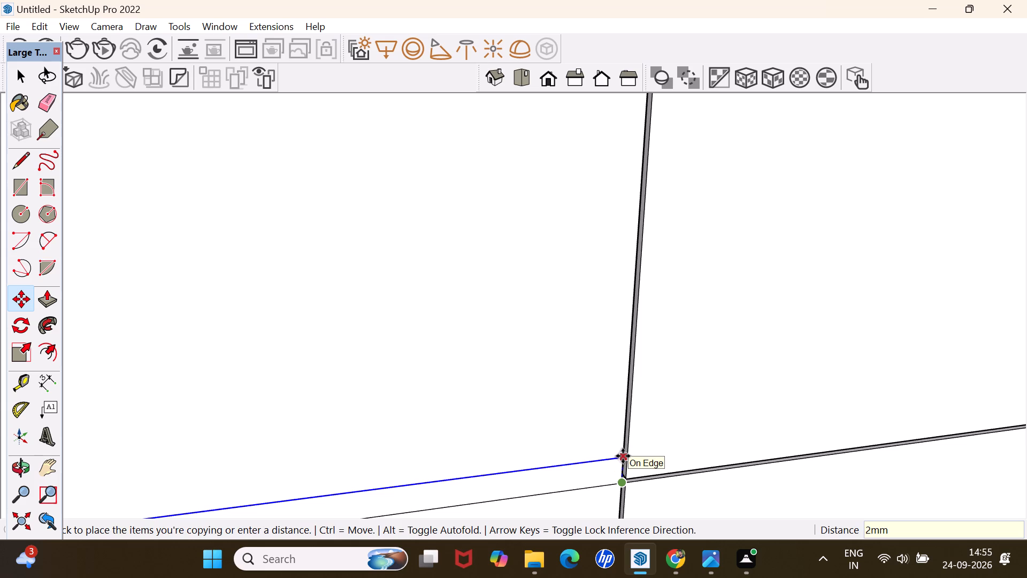
pyautogui.press('space')
# Push the outer section's horizontal drawer gap strip 1" into the side-wall cabinet and leave the cabinet's editing mode.
pyautogui.press('p')
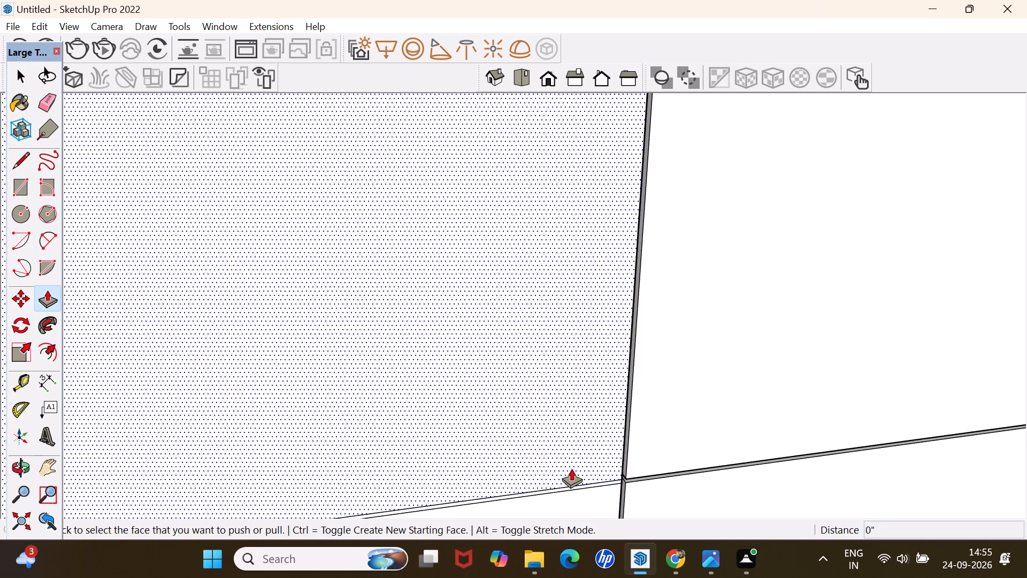
pyautogui.scroll(6, 594, 478)
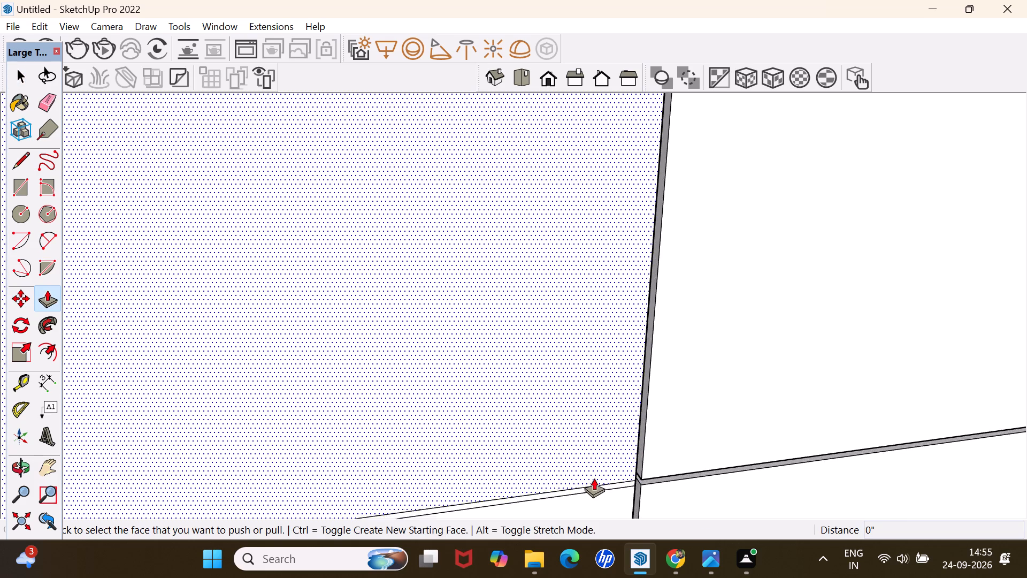
pyautogui.scroll(5, 594, 478)
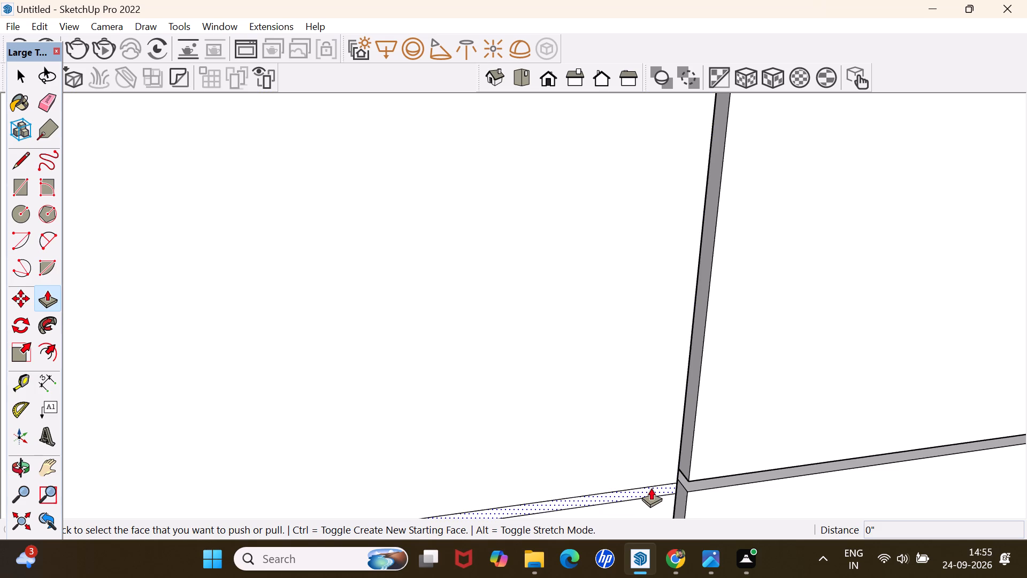
pyautogui.scroll(3, 651, 488)
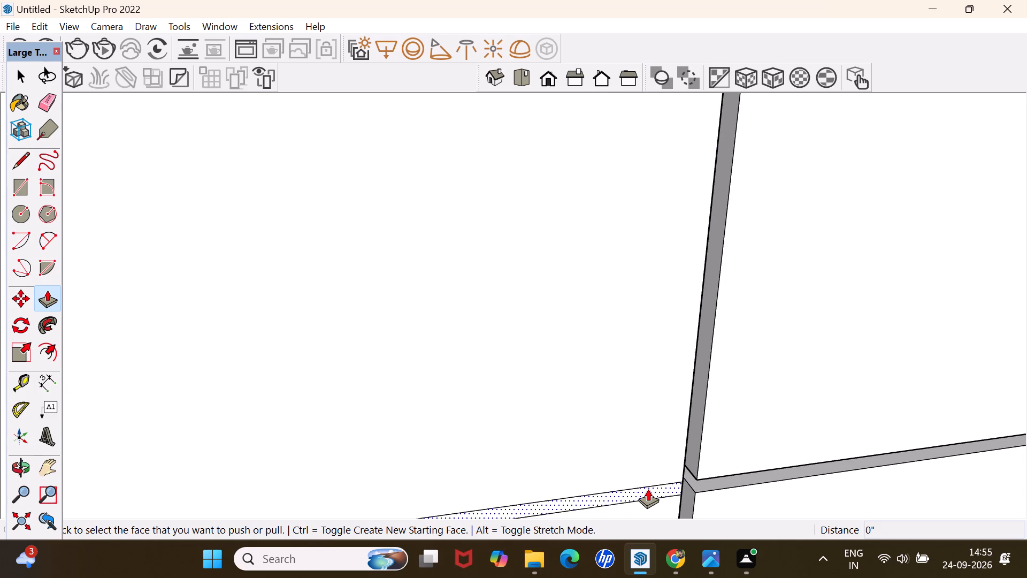
pyautogui.click(648, 489)
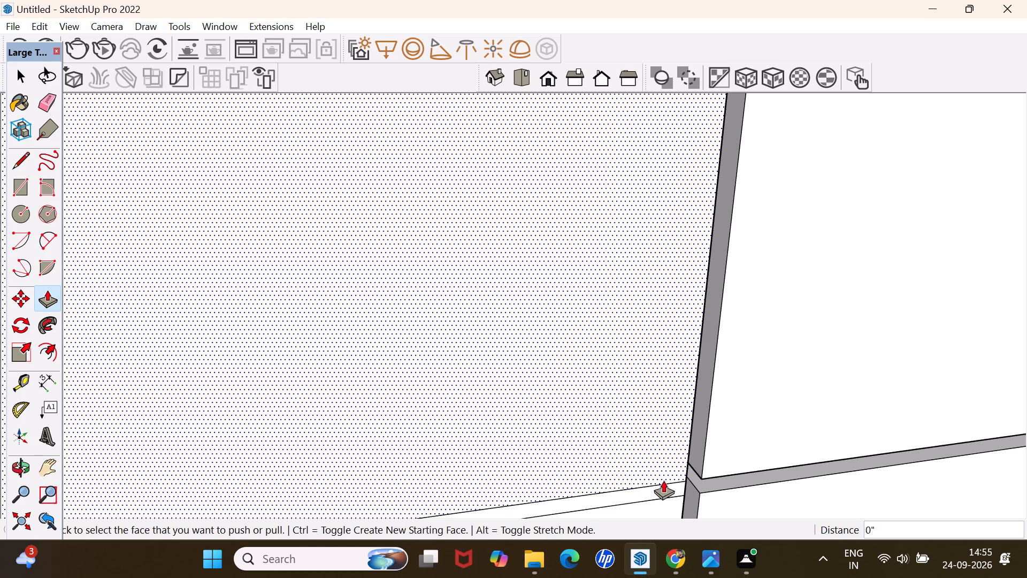
pyautogui.scroll(9, 679, 481)
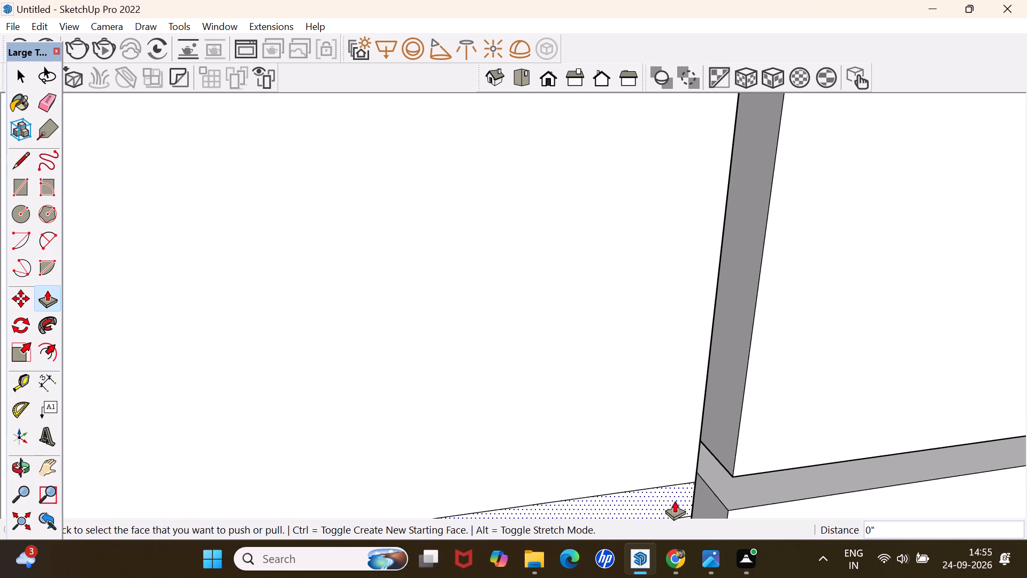
pyautogui.click(675, 499)
pyautogui.press('1')
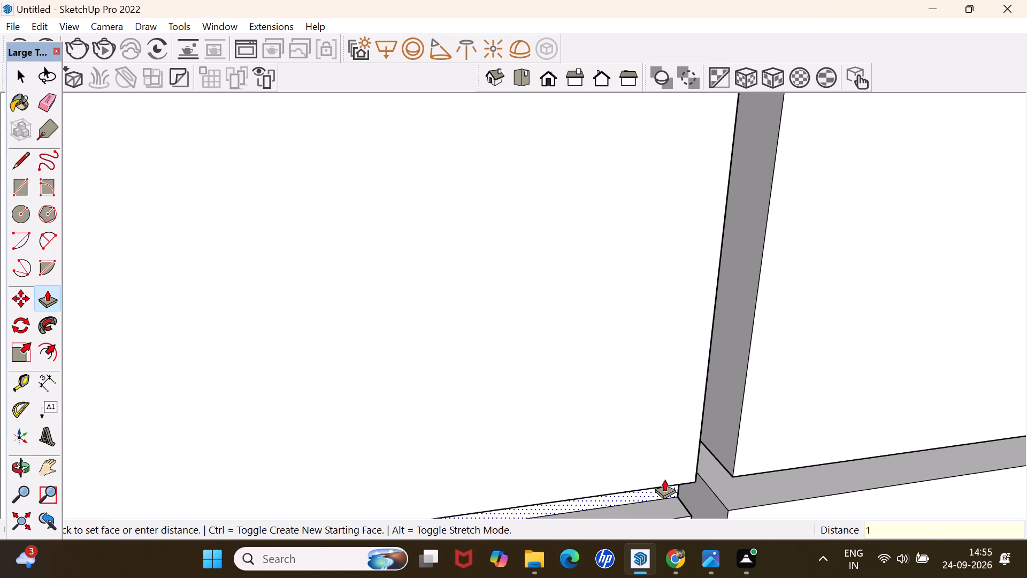
pyautogui.press('Return')
pyautogui.scroll(-20, 662, 482)
pyautogui.scroll(-3, 662, 482)
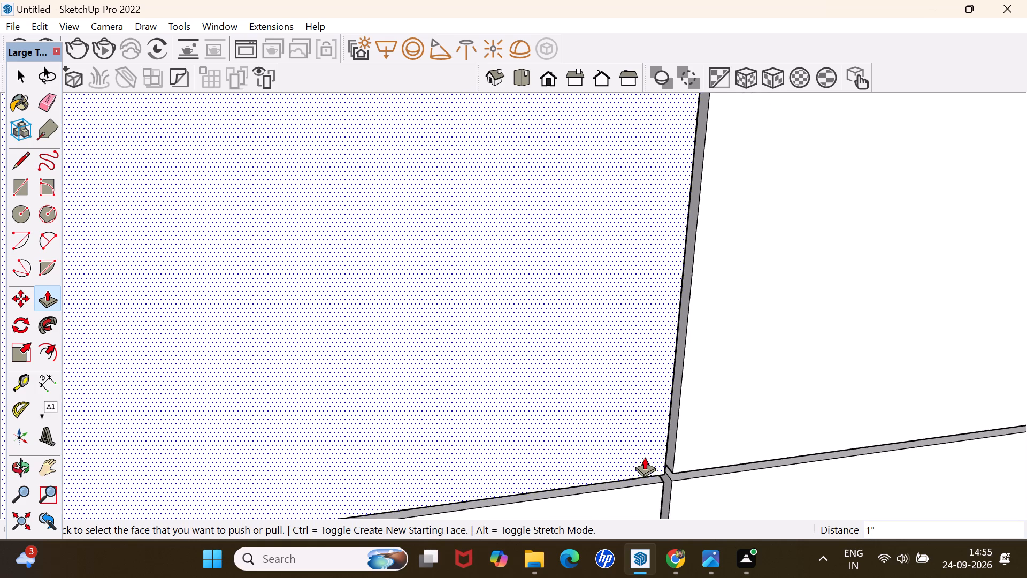
pyautogui.scroll(-20, 645, 457)
pyautogui.scroll(-20, 645, 457)
pyautogui.scroll(-4, 645, 457)
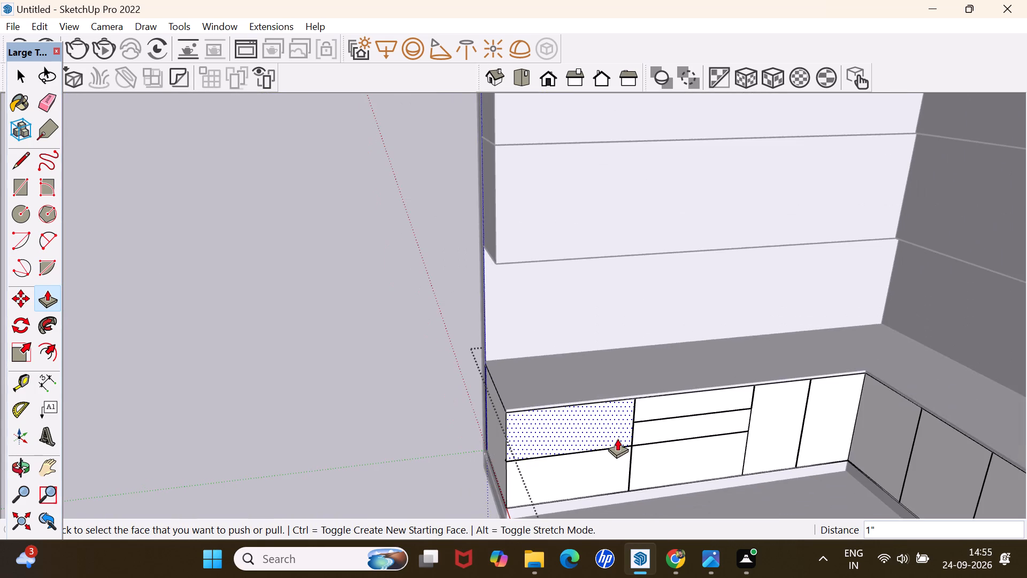
pyautogui.press('space')
pyautogui.click(400, 457)
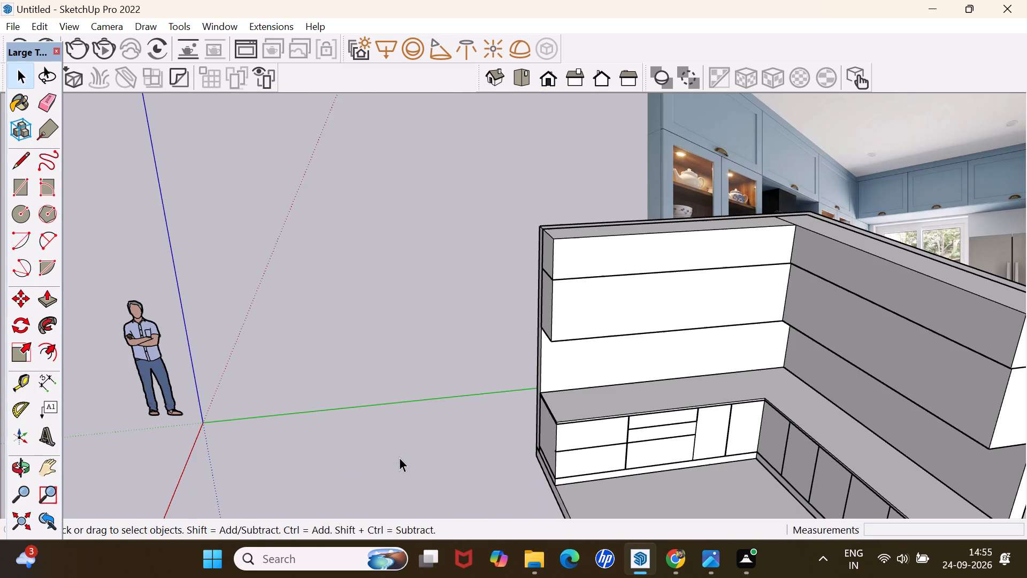
# Examine the base cabinets and their drawer gaps from several angles beside the kitchen reference image.
pyautogui.moveTo(652, 441); pyautogui.dragTo(723, 384, button='middle')
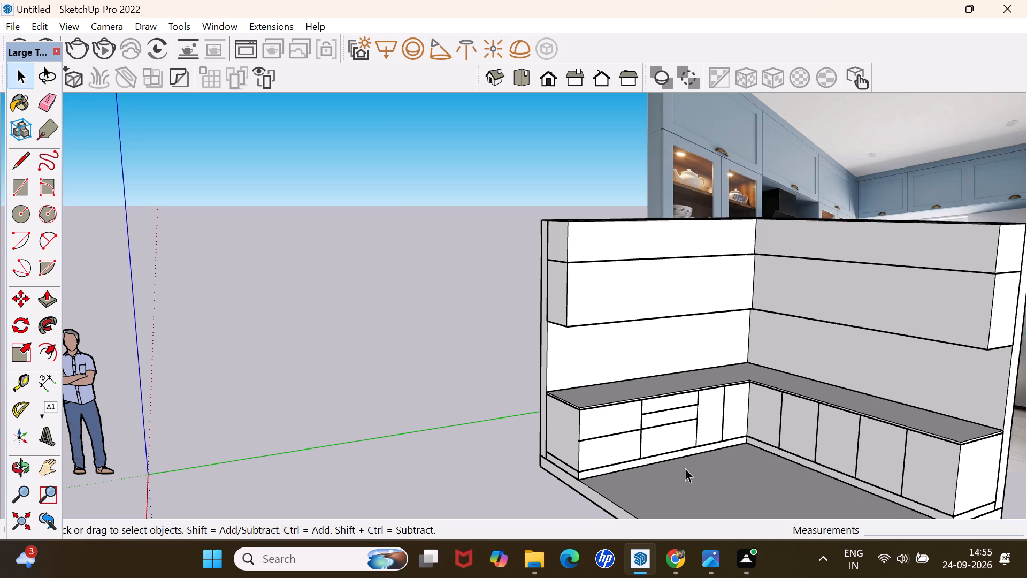
pyautogui.moveTo(294, 320); pyautogui.dragTo(316, 306, button='middle')
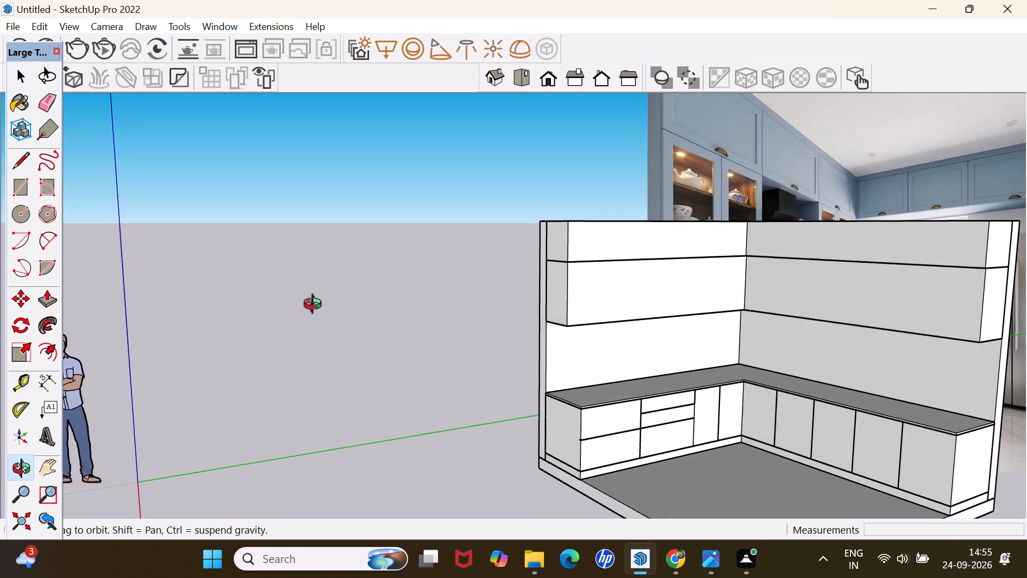
pyautogui.moveTo(316, 306); pyautogui.dragTo(303, 299, button='middle')
pyautogui.scroll(-11, 290, 298)
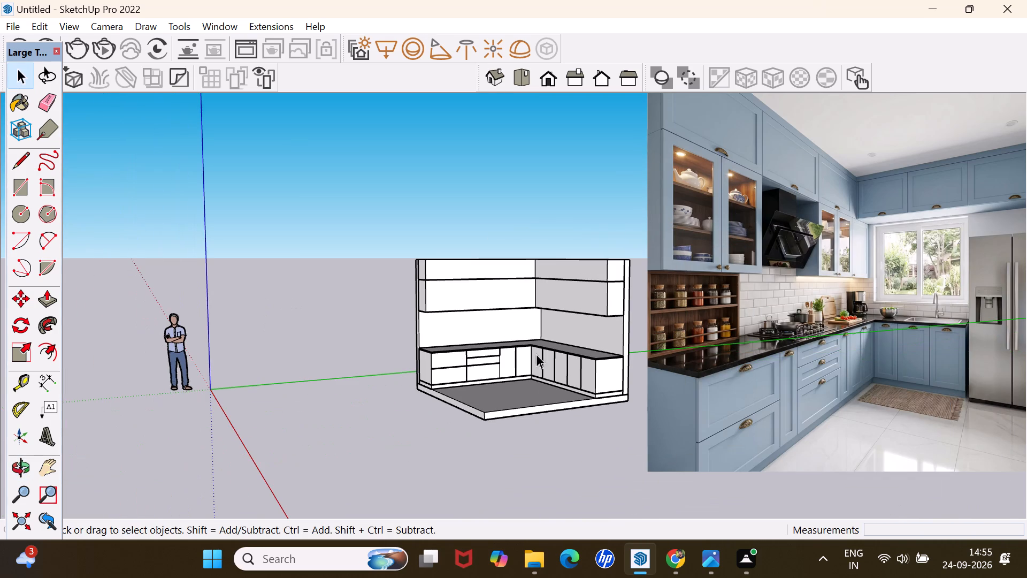
pyautogui.scroll(9, 470, 385)
pyautogui.moveTo(351, 326); pyautogui.dragTo(417, 320, button='middle')
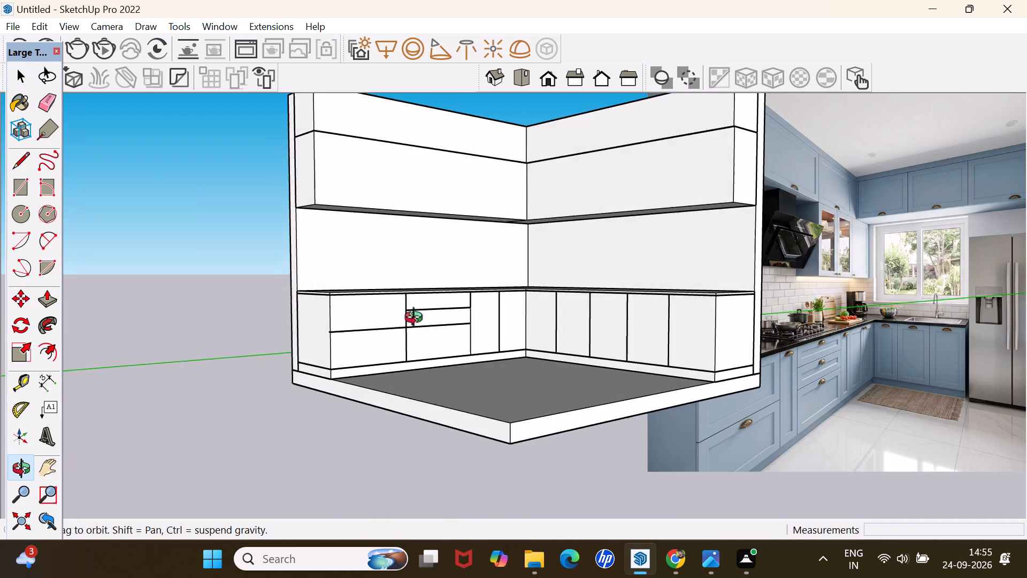
pyautogui.moveTo(417, 320); pyautogui.dragTo(436, 320, button='middle')
pyautogui.scroll(-9, 437, 320)
pyautogui.scroll(4, 419, 330)
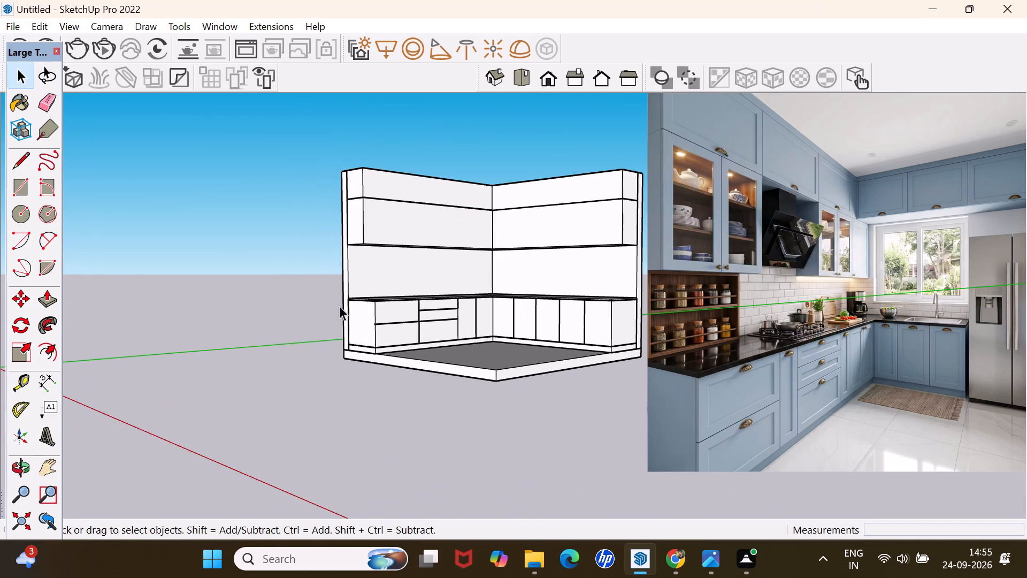
pyautogui.moveTo(311, 316); pyautogui.dragTo(391, 322, button='middle')
pyautogui.scroll(6, 430, 325)
pyautogui.scroll(-5, 473, 314)
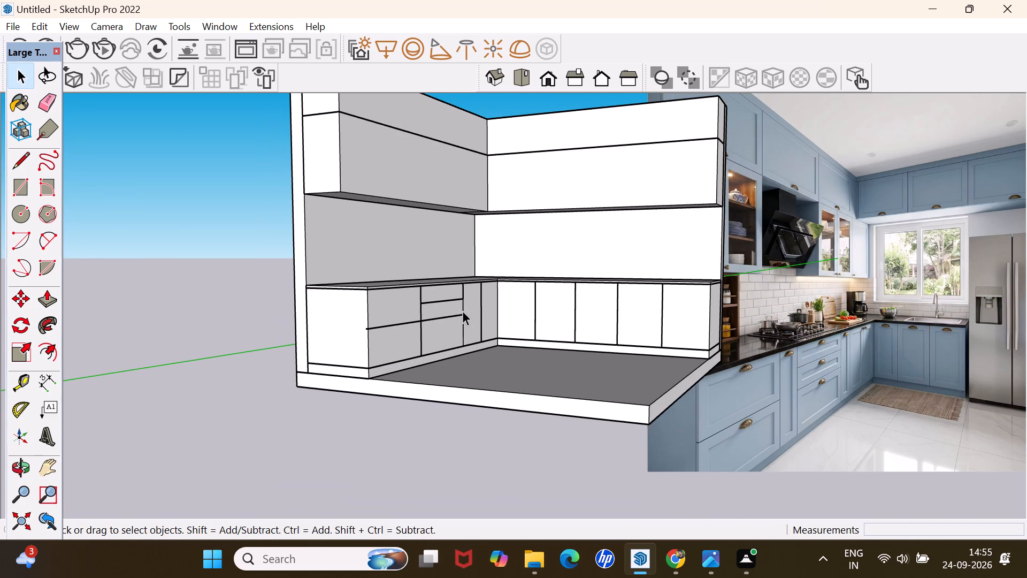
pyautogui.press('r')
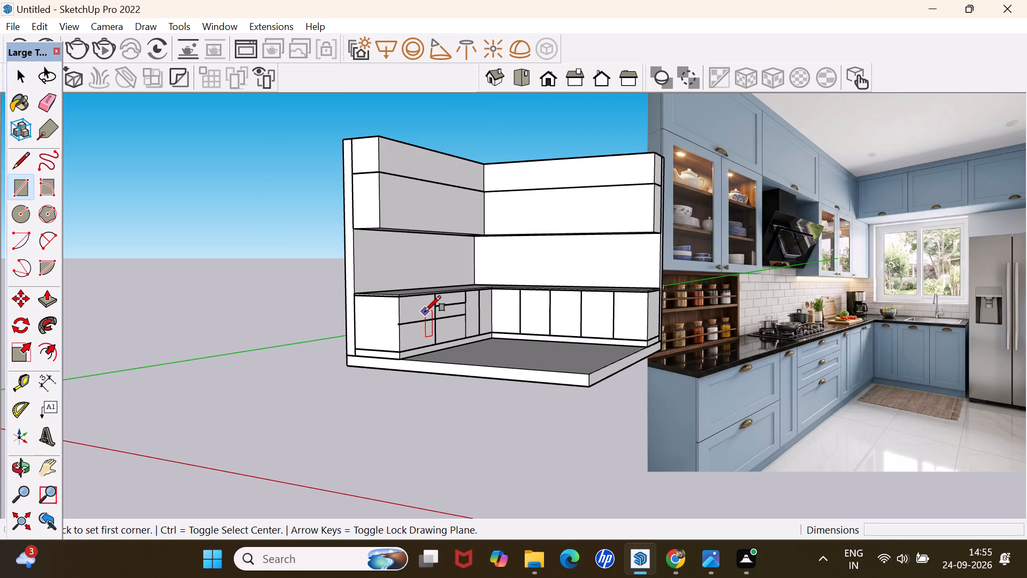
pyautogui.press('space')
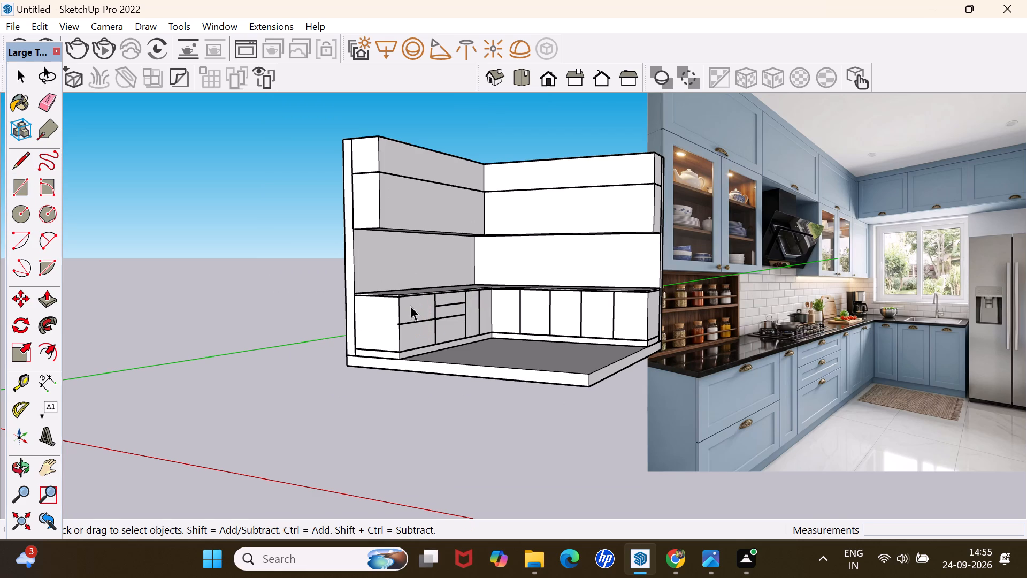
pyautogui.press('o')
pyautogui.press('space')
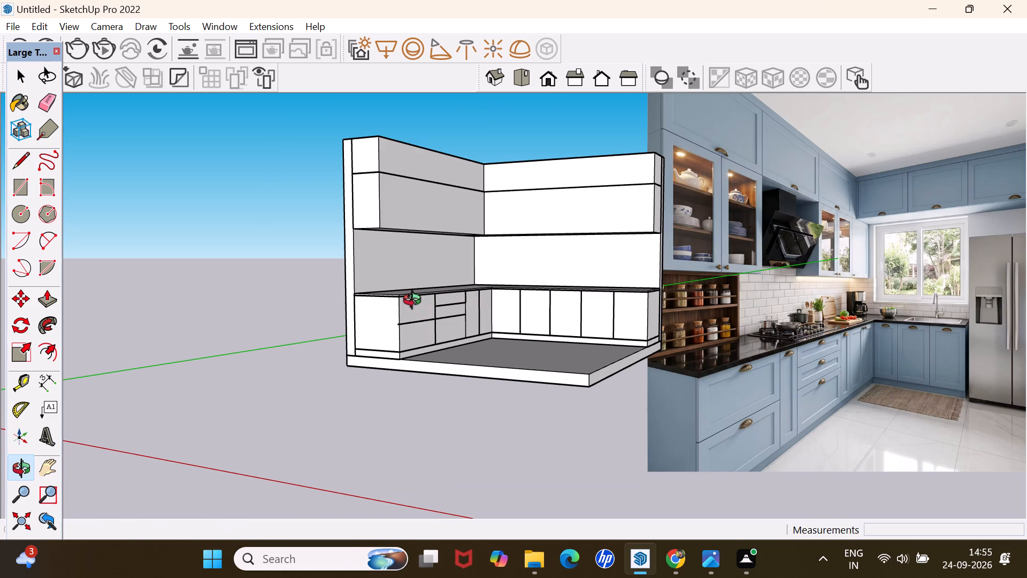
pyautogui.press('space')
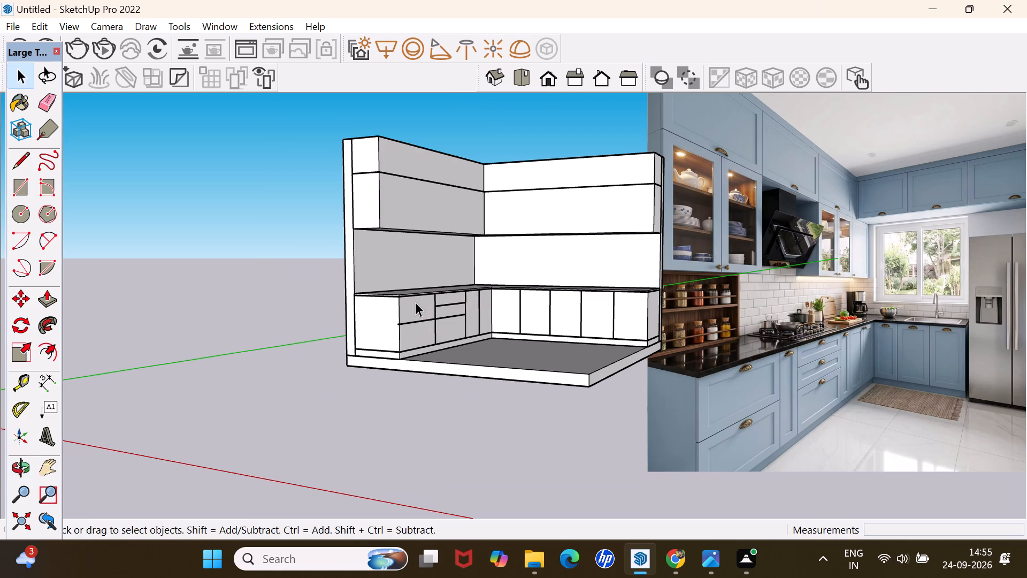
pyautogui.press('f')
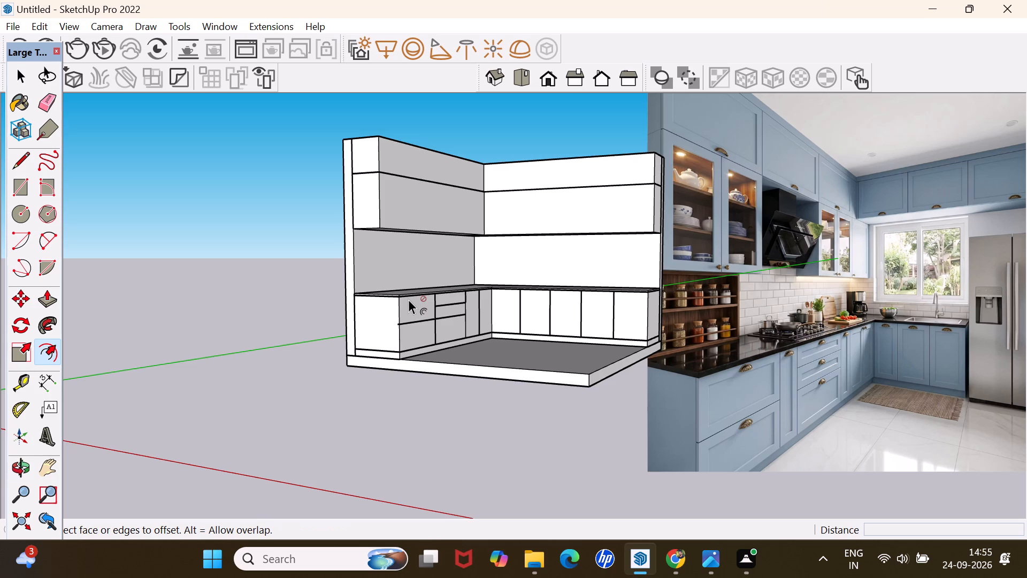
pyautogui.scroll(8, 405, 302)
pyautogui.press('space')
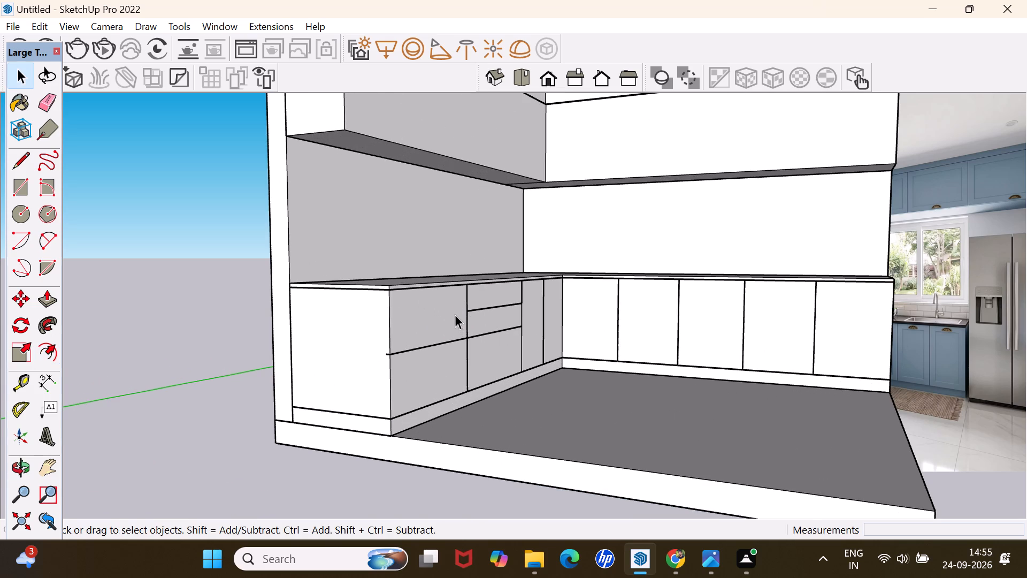
# Open the base cabinet group for editing and select the upper drawer face of the side-wall cabinet's outer section.
pyautogui.click(455, 314)
pyautogui.moveTo(484, 345); pyautogui.dragTo(388, 313, button='middle')
pyautogui.scroll(7, 372, 280)
pyautogui.click(361, 288)
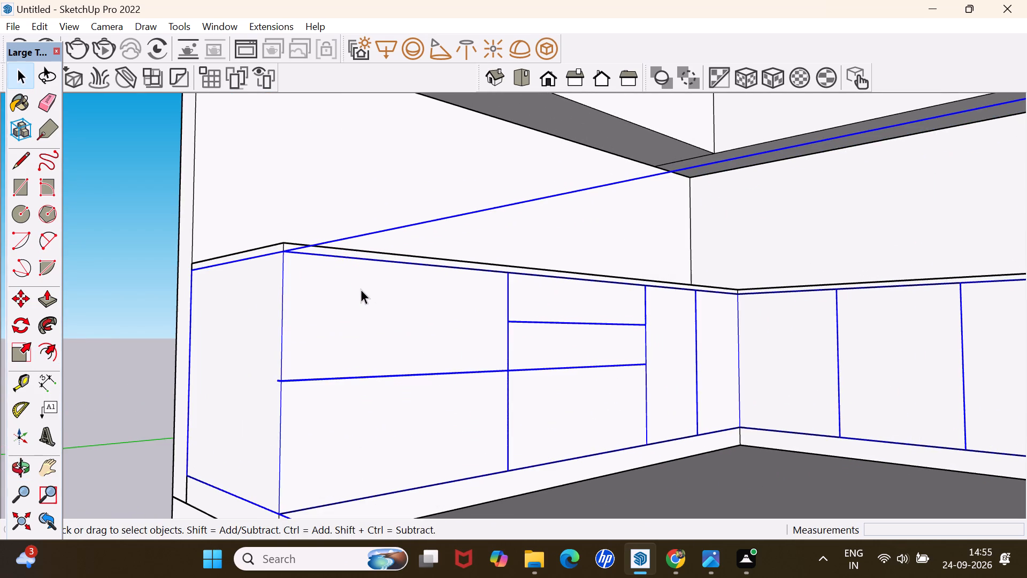
pyautogui.doubleClick(361, 289)
pyautogui.click(361, 289)
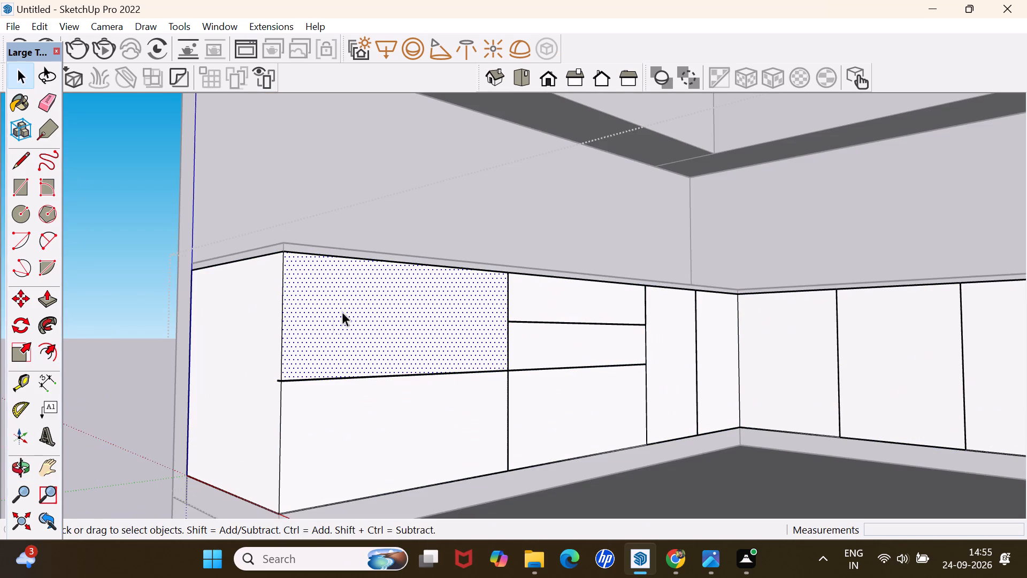
pyautogui.scroll(13, 272, 380)
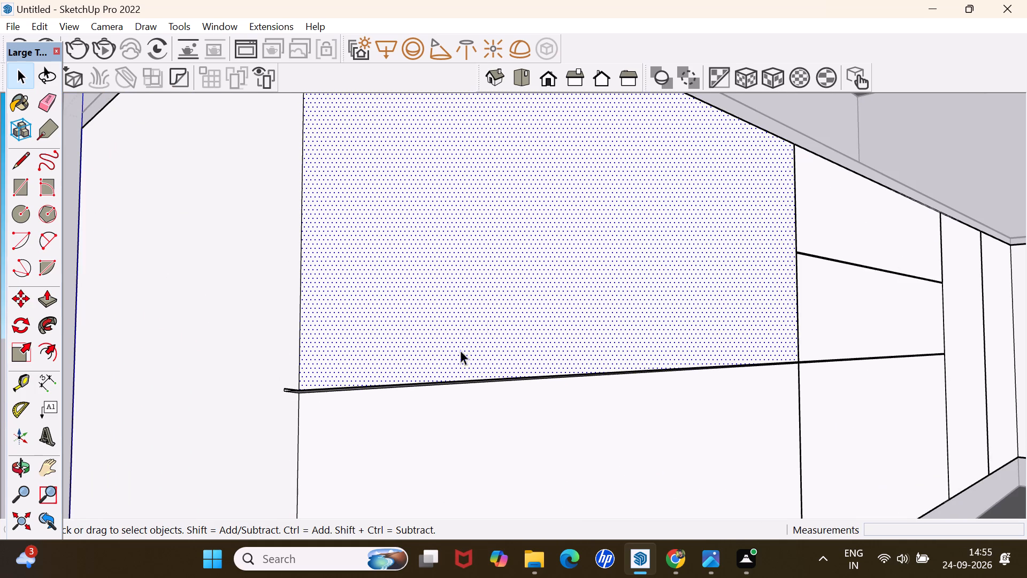
pyautogui.moveTo(481, 318); pyautogui.dragTo(430, 338, button='middle')
pyautogui.scroll(-11, 426, 327)
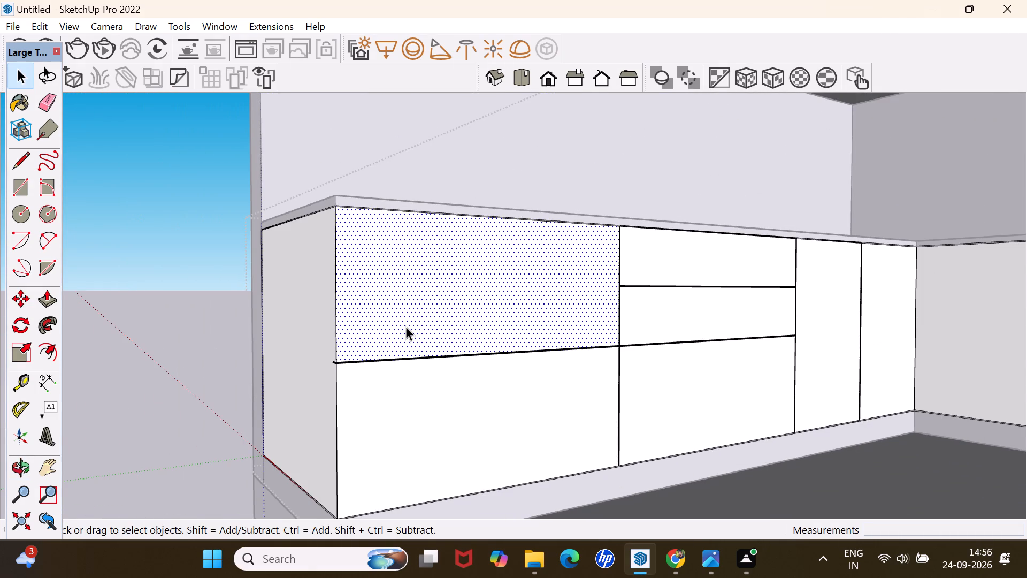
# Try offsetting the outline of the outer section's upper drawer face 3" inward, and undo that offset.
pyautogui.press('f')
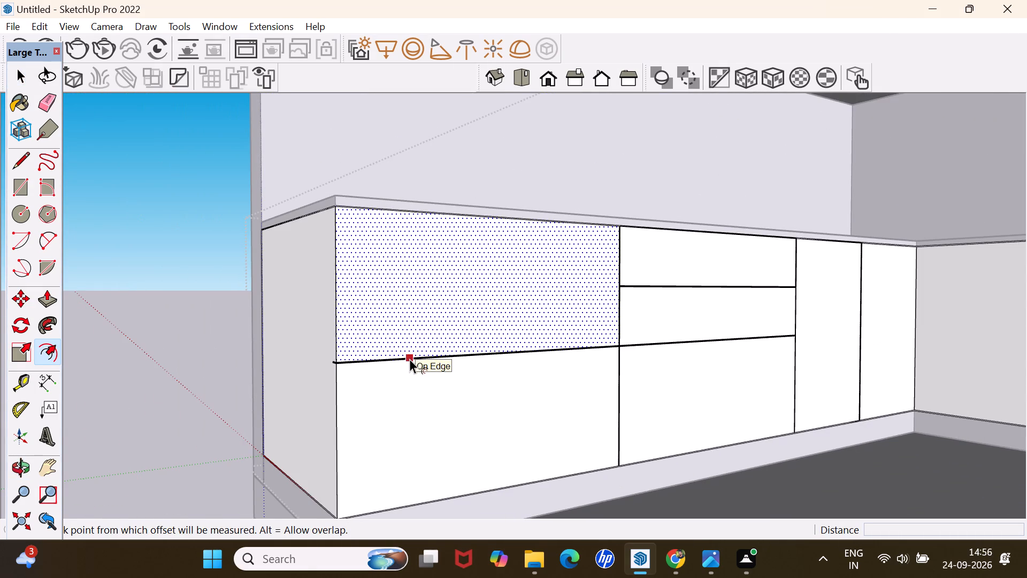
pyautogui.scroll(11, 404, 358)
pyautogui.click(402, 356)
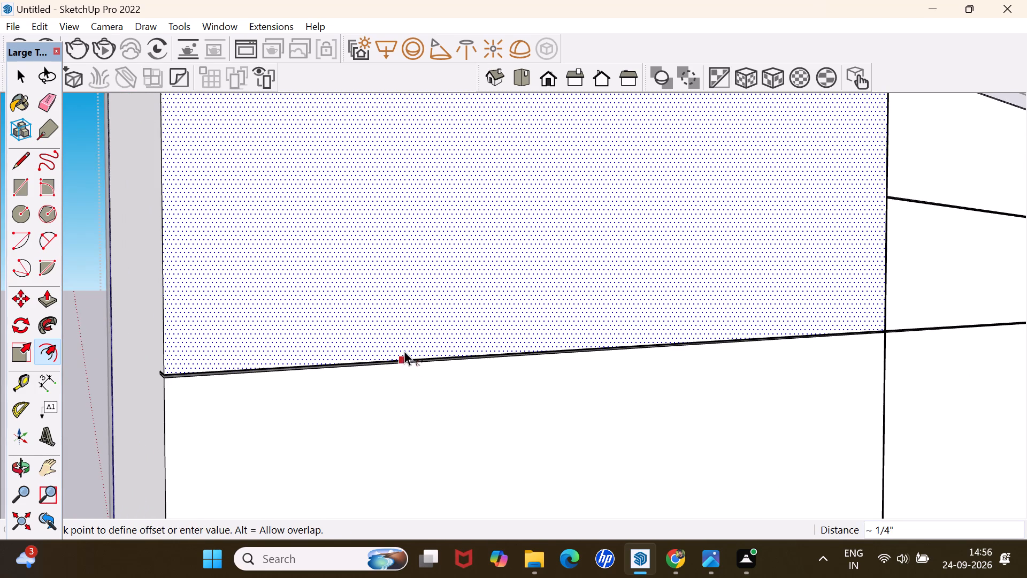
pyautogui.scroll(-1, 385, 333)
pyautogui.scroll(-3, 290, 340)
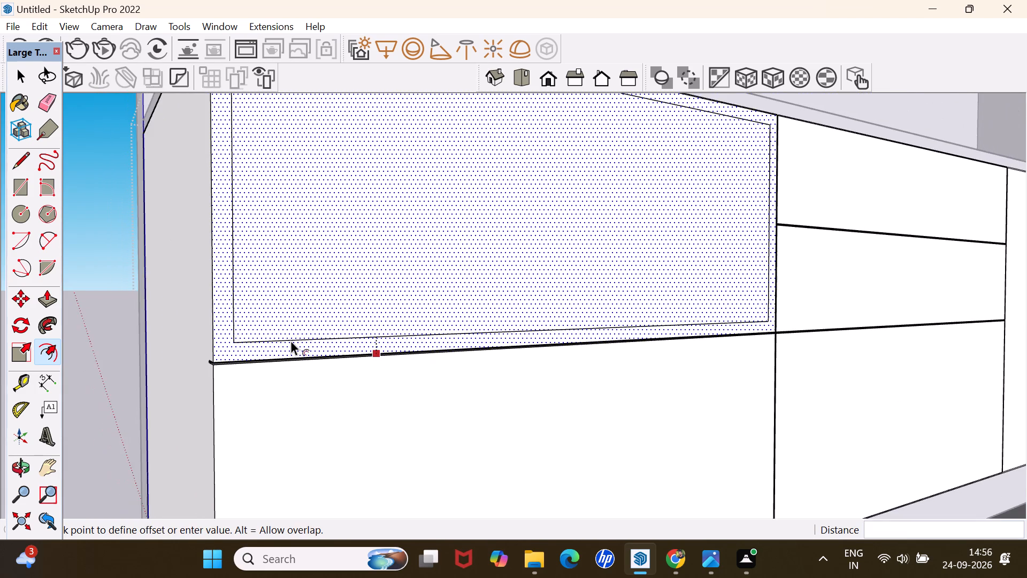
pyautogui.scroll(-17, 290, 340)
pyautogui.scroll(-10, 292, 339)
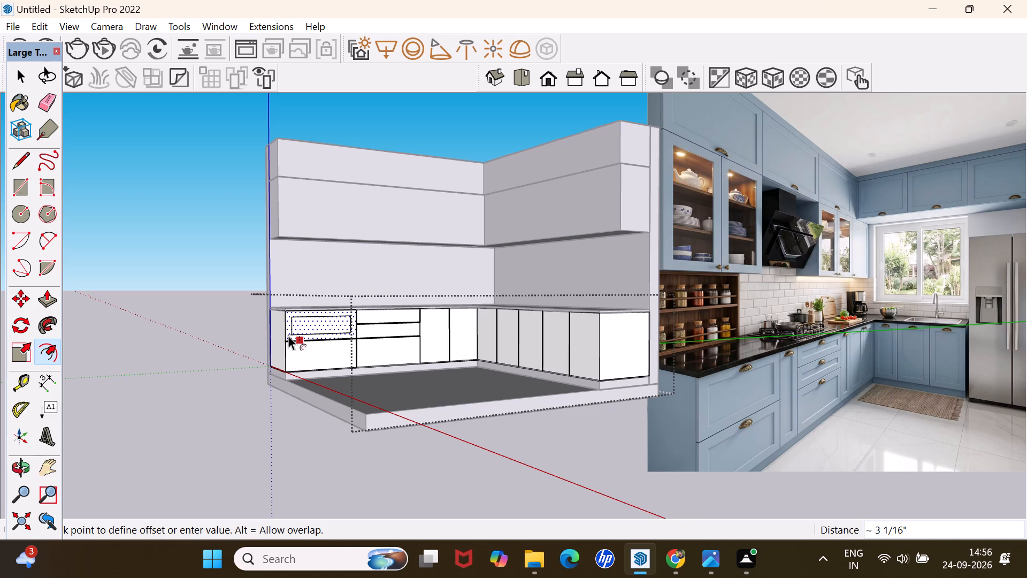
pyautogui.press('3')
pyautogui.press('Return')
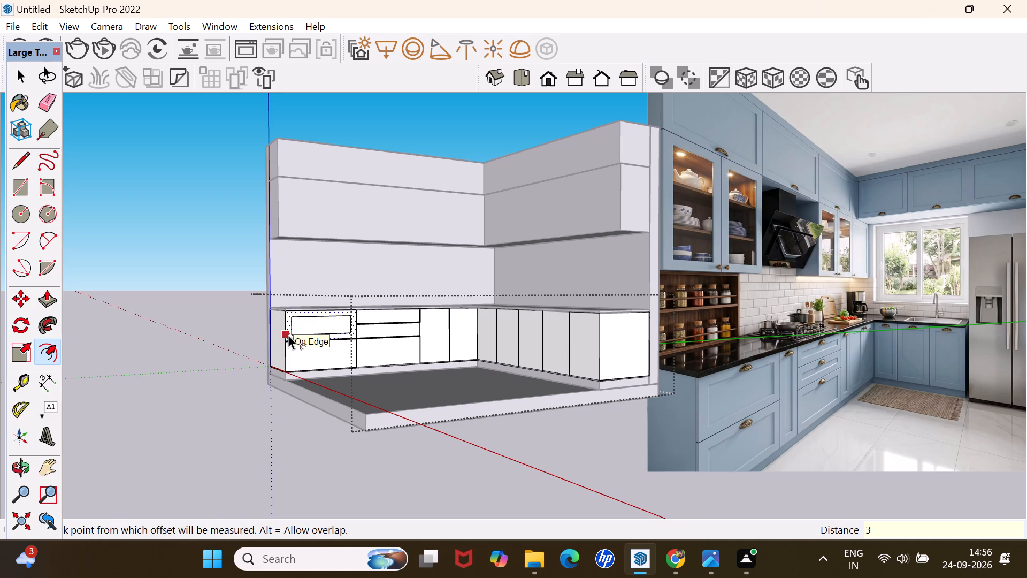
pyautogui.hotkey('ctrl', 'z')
# Offset the outline of the outer section's upper drawer face 2" inward to form a border frame.
pyautogui.click(320, 332)
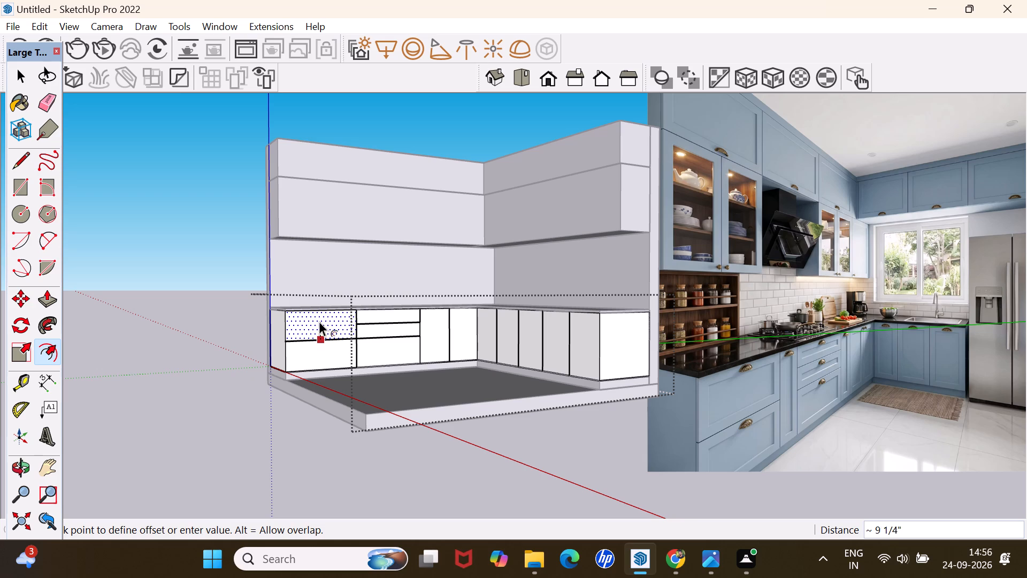
pyautogui.press('2')
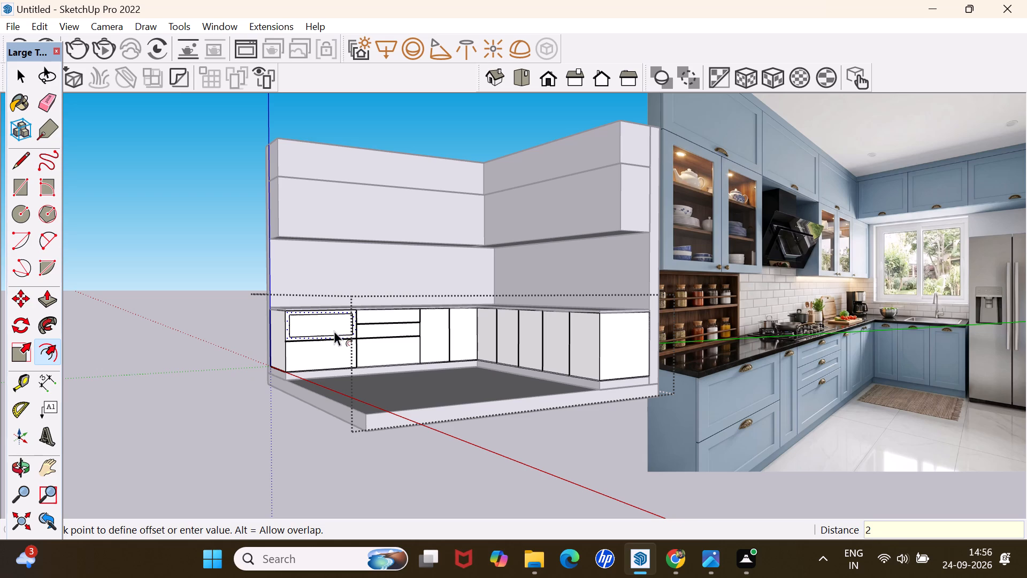
pyautogui.press('Return')
pyautogui.press('space')
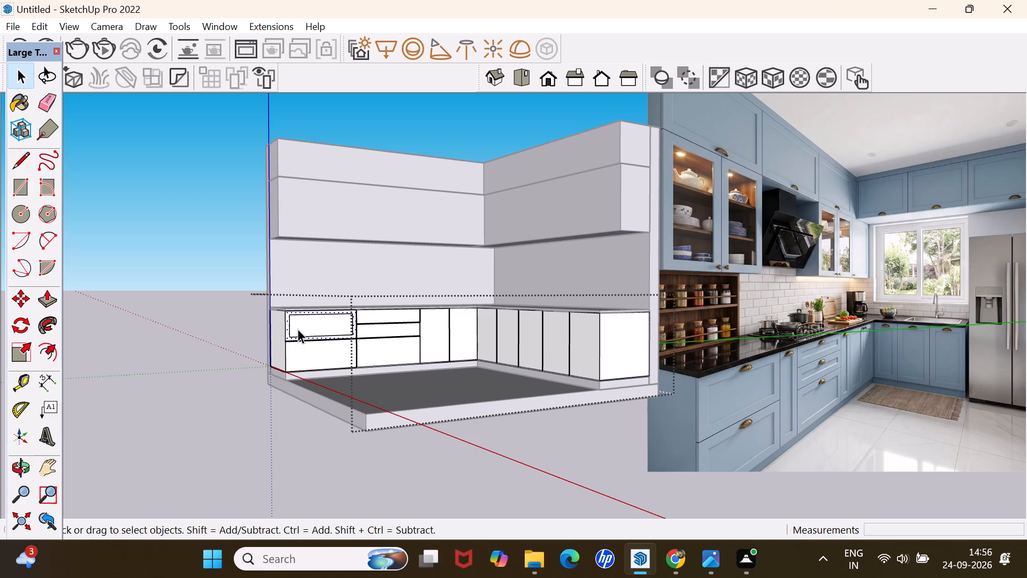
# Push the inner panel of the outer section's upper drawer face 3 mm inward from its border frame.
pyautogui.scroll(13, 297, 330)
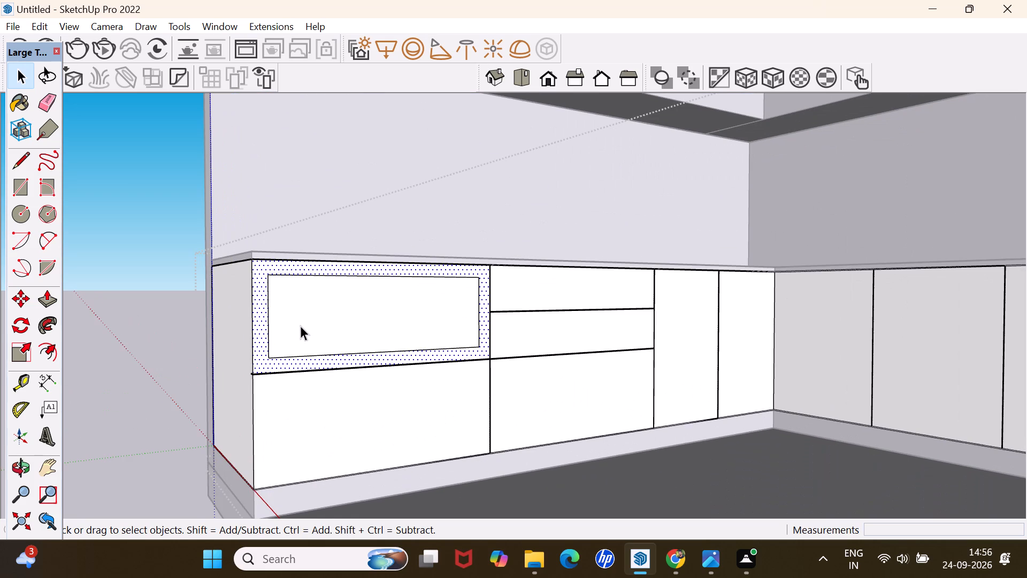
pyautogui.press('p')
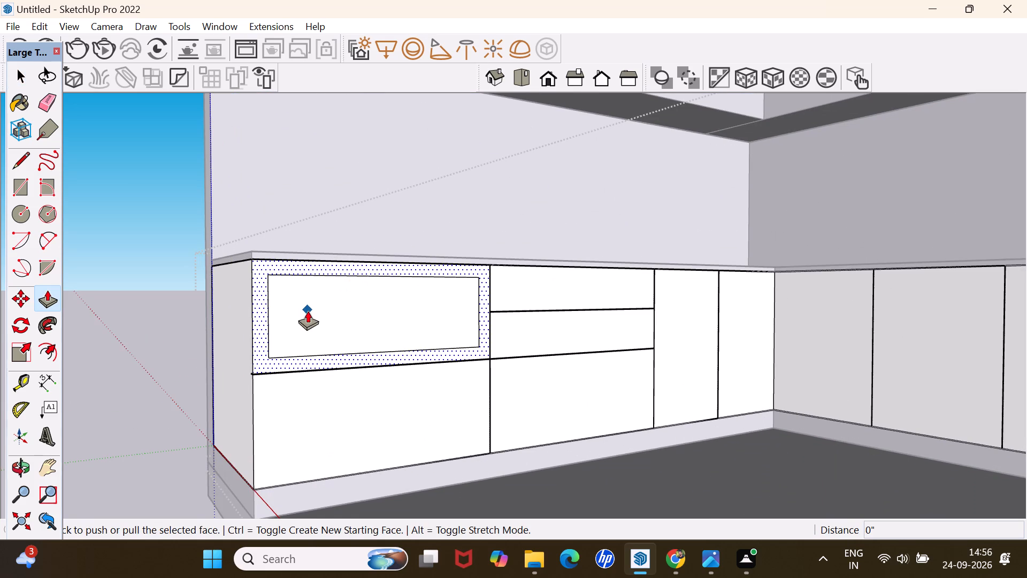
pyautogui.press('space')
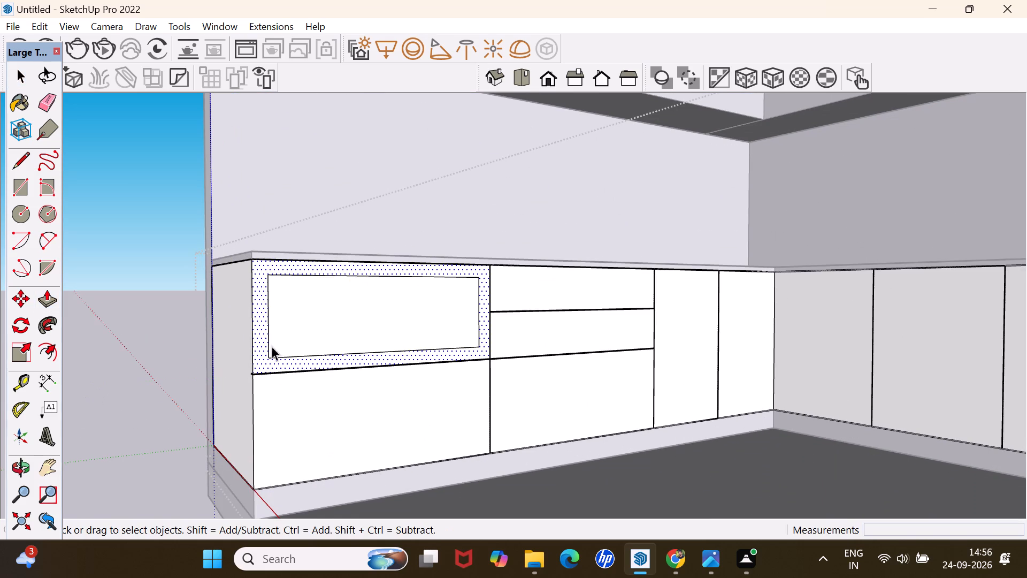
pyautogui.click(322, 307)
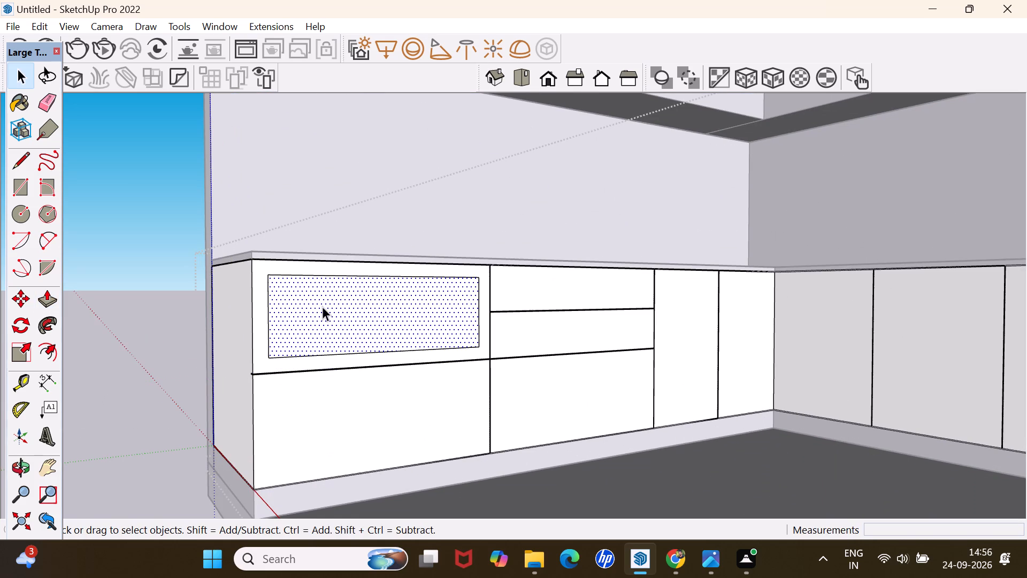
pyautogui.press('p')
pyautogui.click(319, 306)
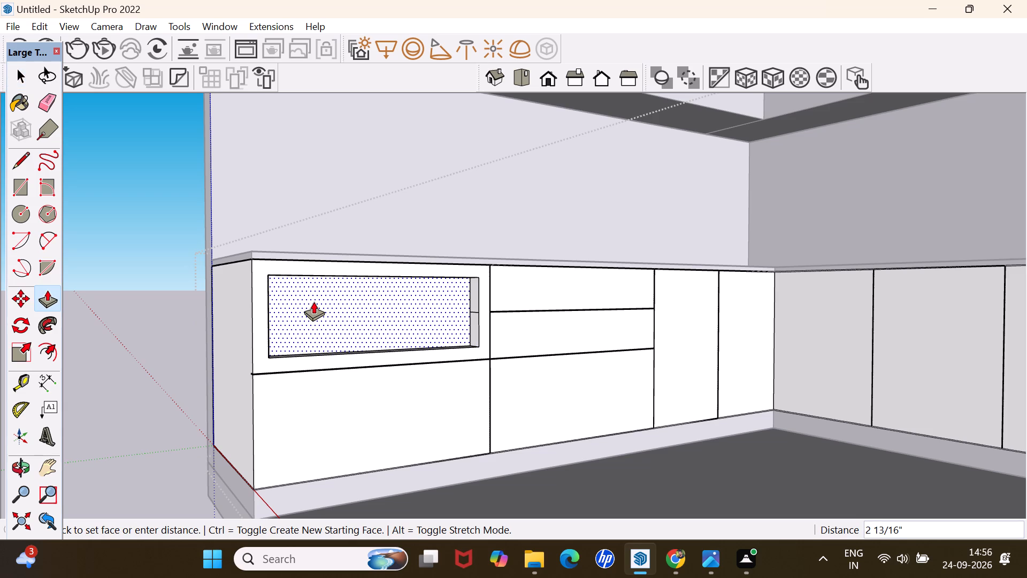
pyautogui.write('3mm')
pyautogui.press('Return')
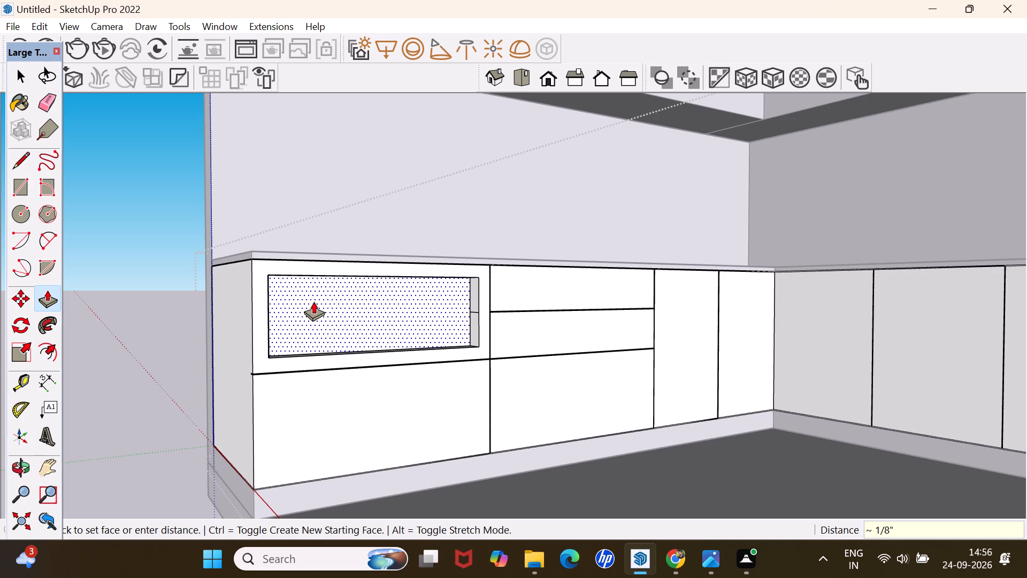
# Examine the depth of the recessed upper drawer panel up close and beside the kitchen reference image.
pyautogui.moveTo(220, 284); pyautogui.dragTo(338, 314, button='middle')
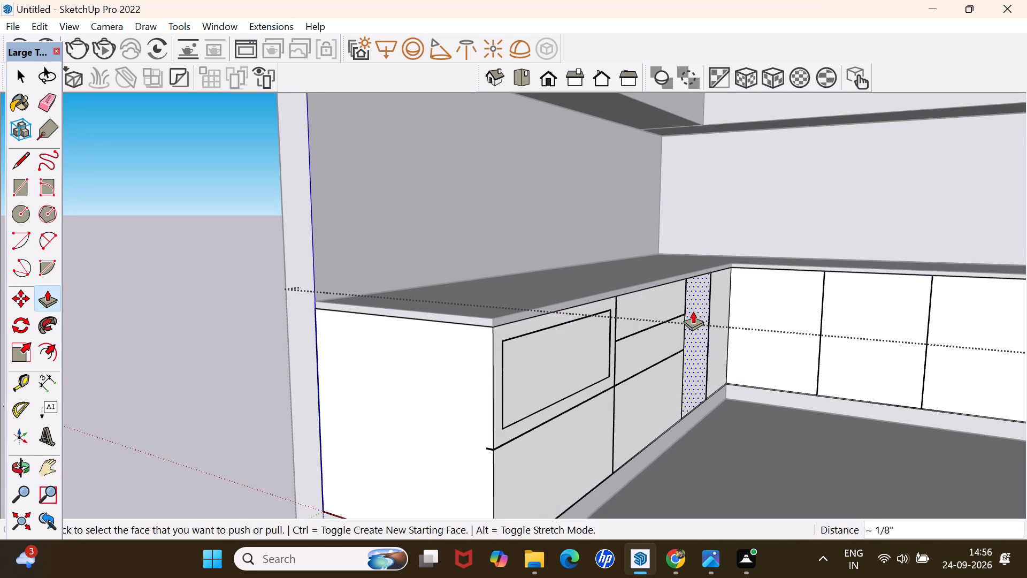
pyautogui.scroll(11, 573, 333)
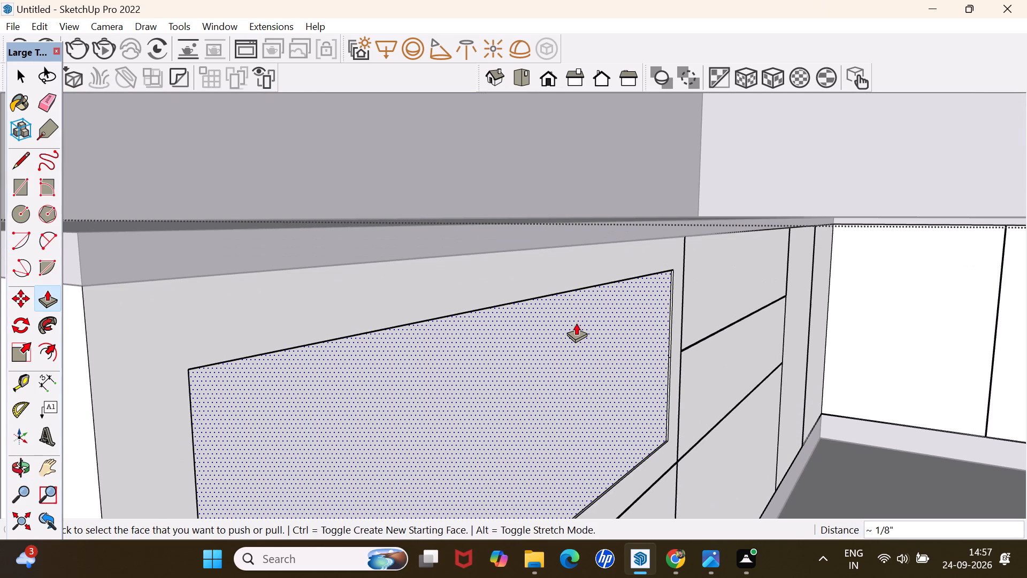
pyautogui.scroll(-18, 573, 322)
pyautogui.scroll(-14, 507, 307)
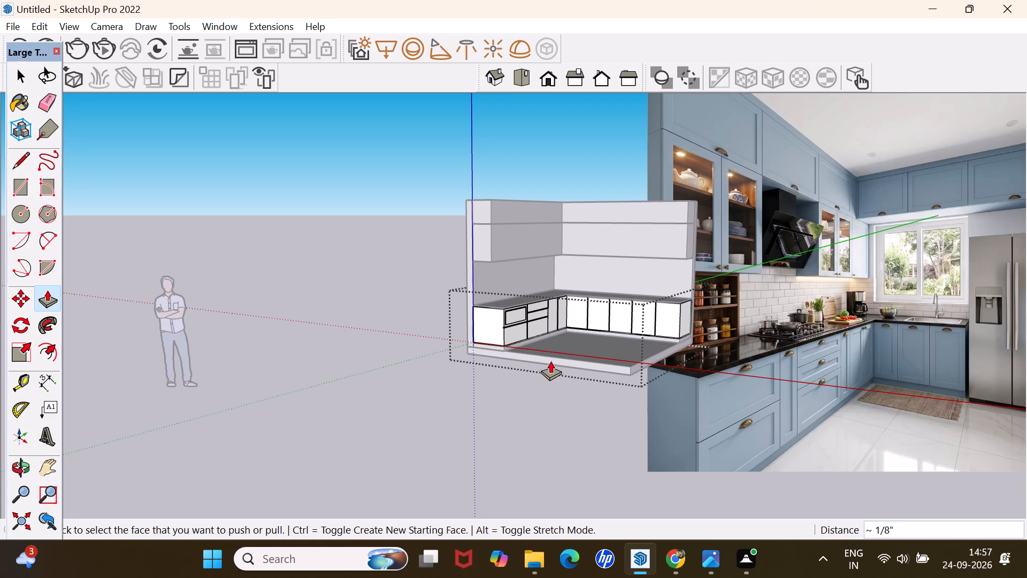
pyautogui.scroll(12, 527, 340)
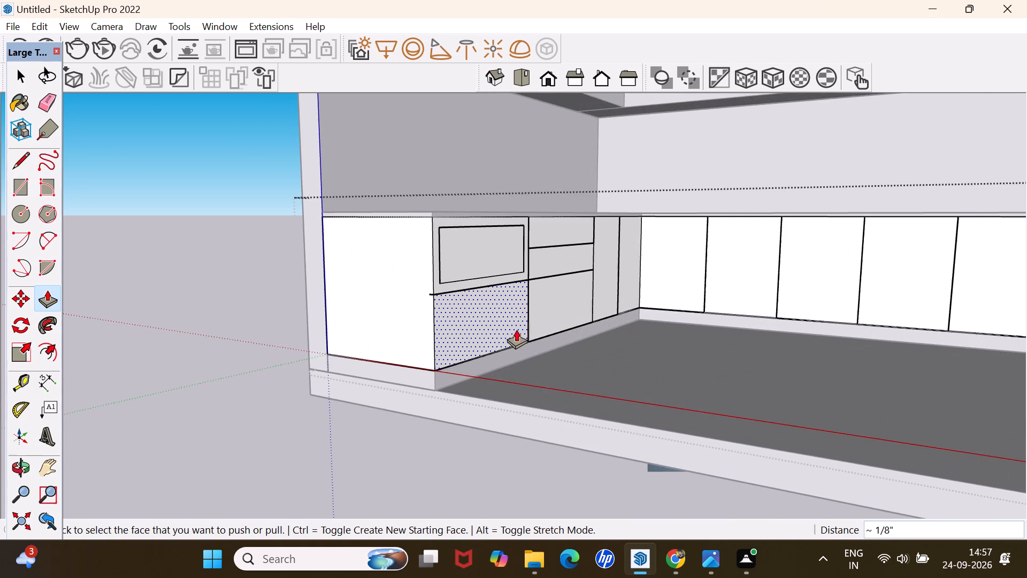
pyautogui.scroll(3, 508, 327)
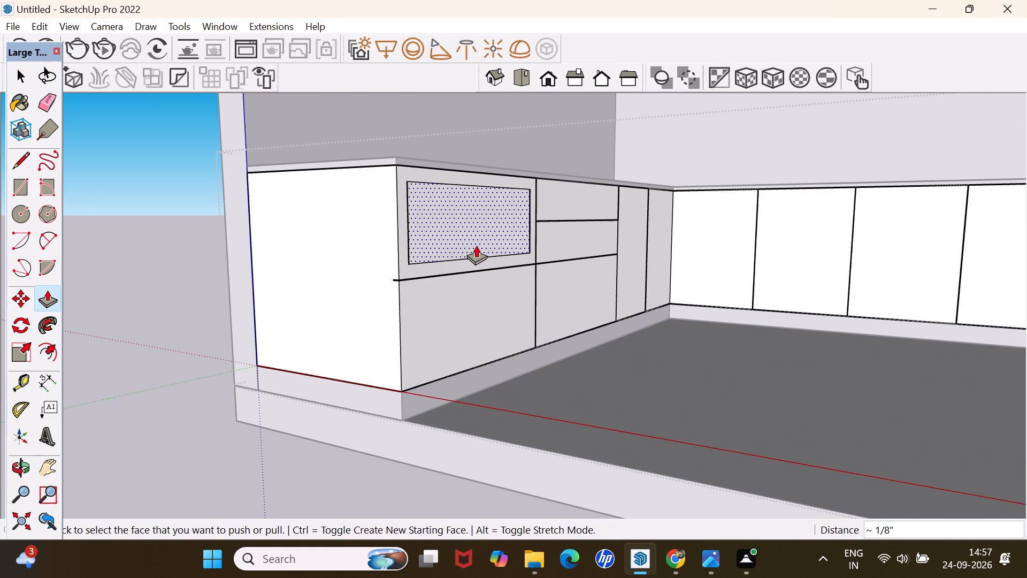
pyautogui.scroll(8, 477, 248)
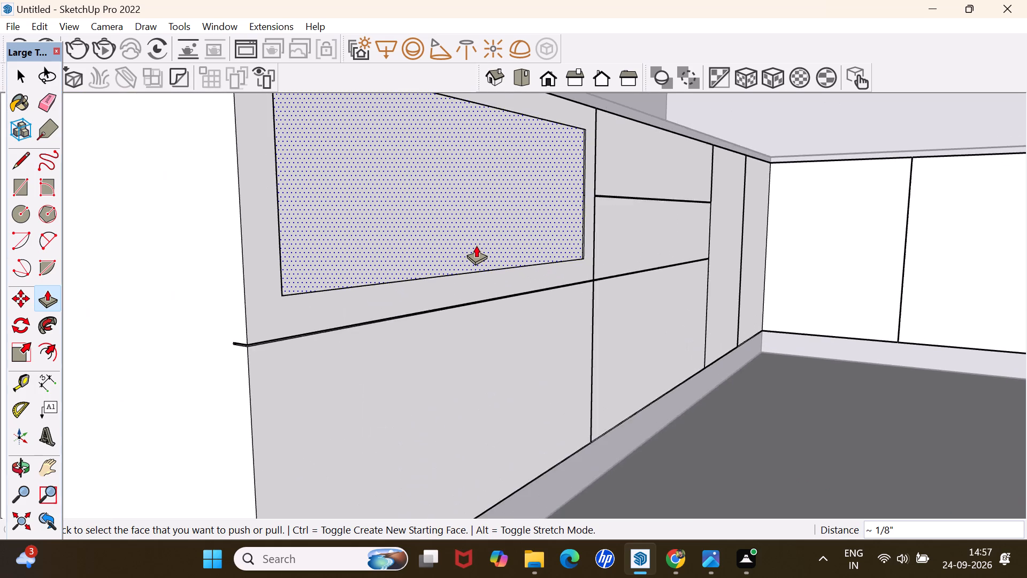
pyautogui.scroll(14, 476, 245)
pyautogui.moveTo(476, 247); pyautogui.dragTo(454, 270, button='middle')
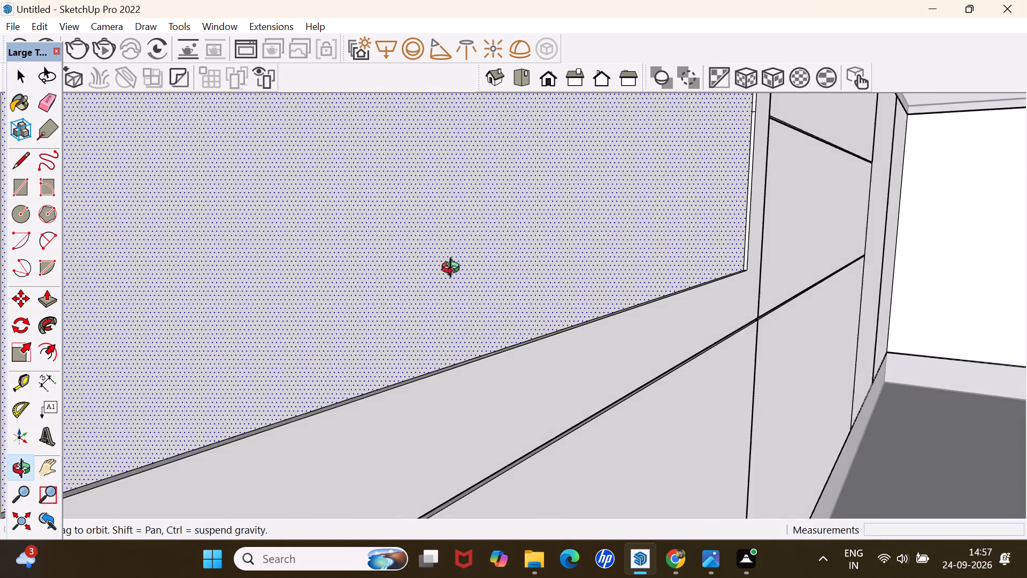
pyautogui.moveTo(454, 270); pyautogui.dragTo(507, 248, button='middle')
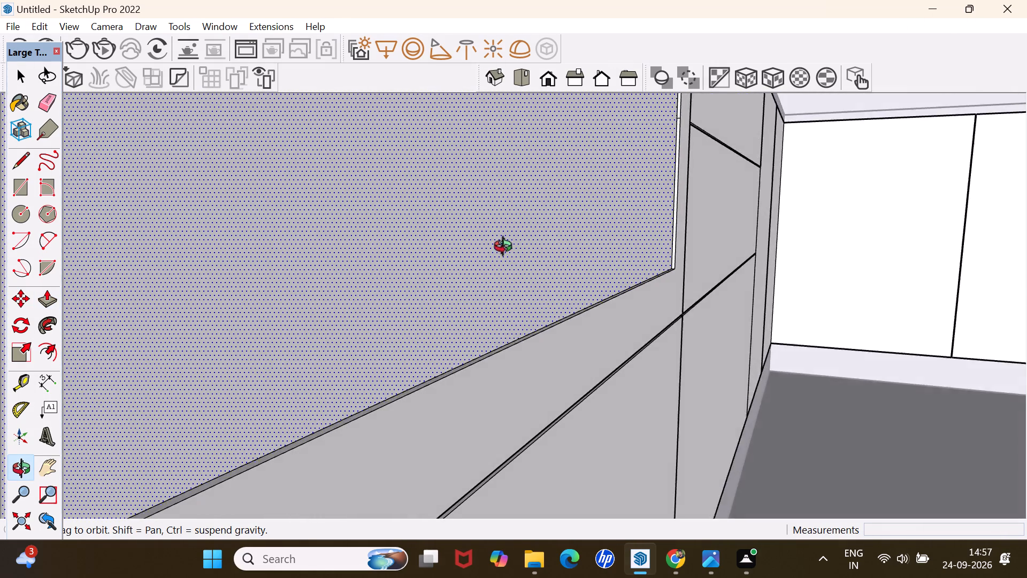
pyautogui.moveTo(507, 248); pyautogui.dragTo(494, 240, button='middle')
pyautogui.scroll(1, 493, 237)
pyautogui.scroll(-20, 489, 235)
pyautogui.scroll(-16, 489, 235)
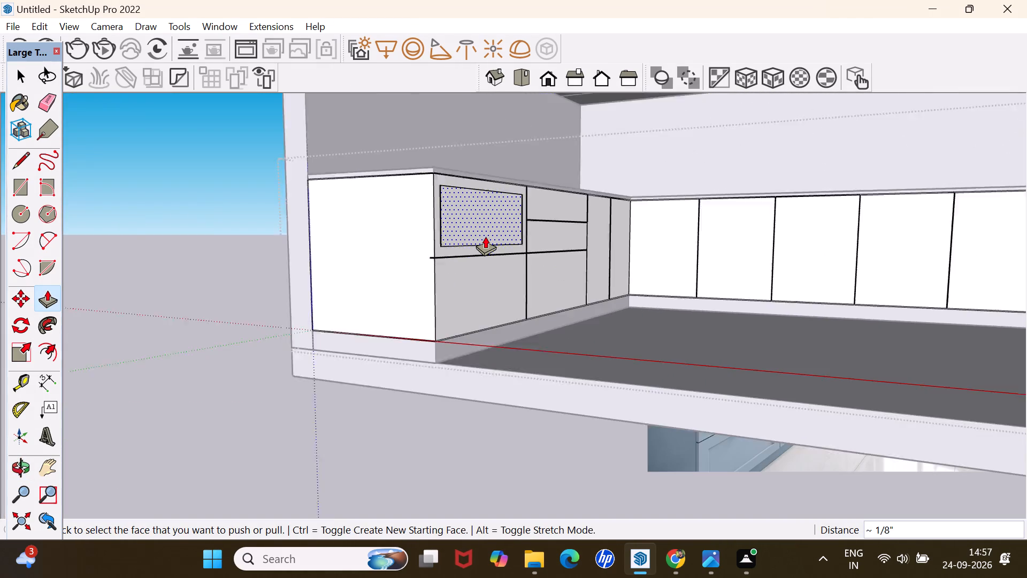
pyautogui.scroll(-10, 485, 236)
pyautogui.scroll(5, 694, 182)
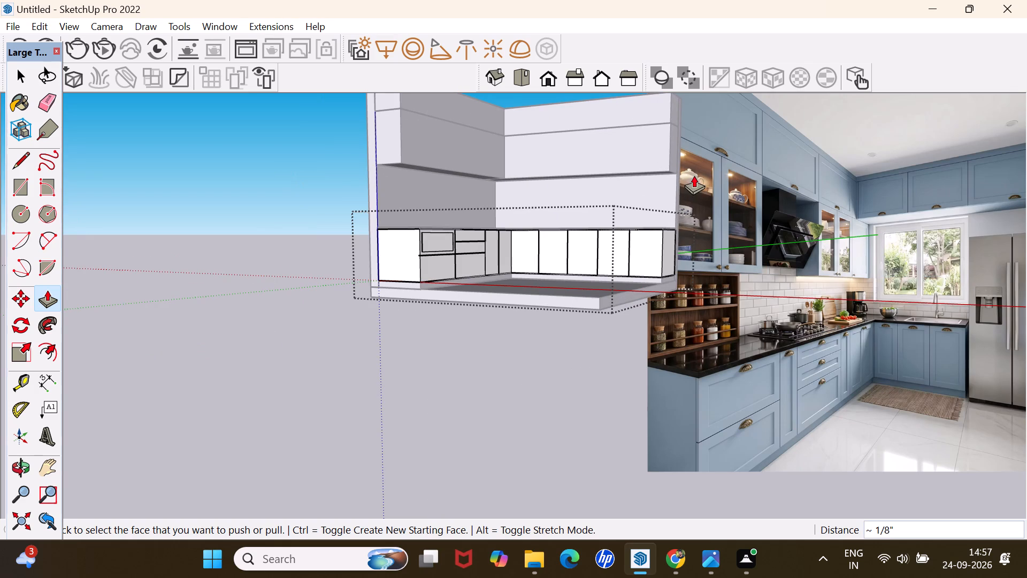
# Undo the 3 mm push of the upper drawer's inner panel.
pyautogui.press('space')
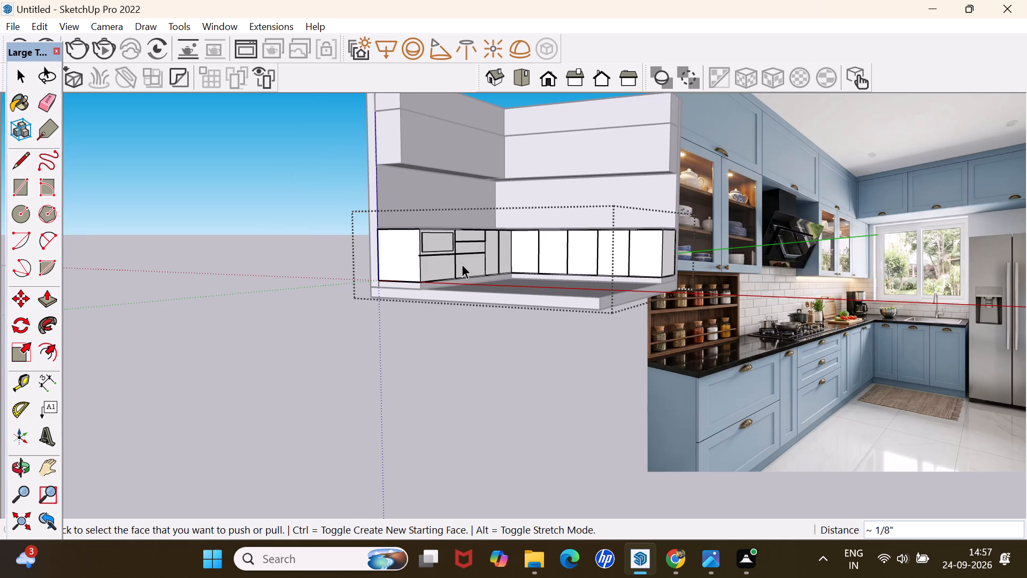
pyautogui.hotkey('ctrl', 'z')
# Push the inner panel of the outer section's upper drawer face 4 mm inward to recess it behind the frame.
pyautogui.scroll(6, 439, 237)
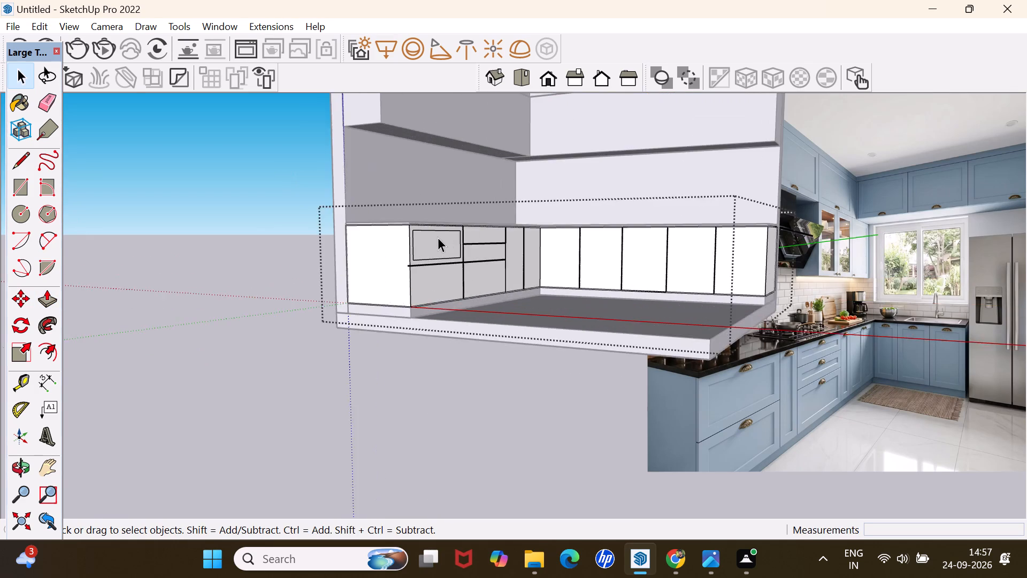
pyautogui.scroll(11, 438, 237)
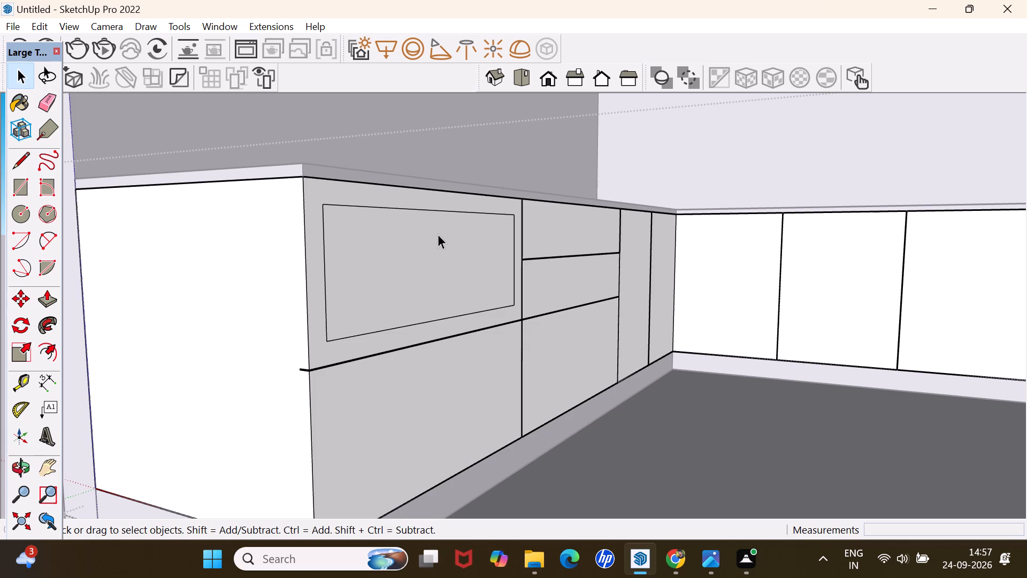
pyautogui.press('p')
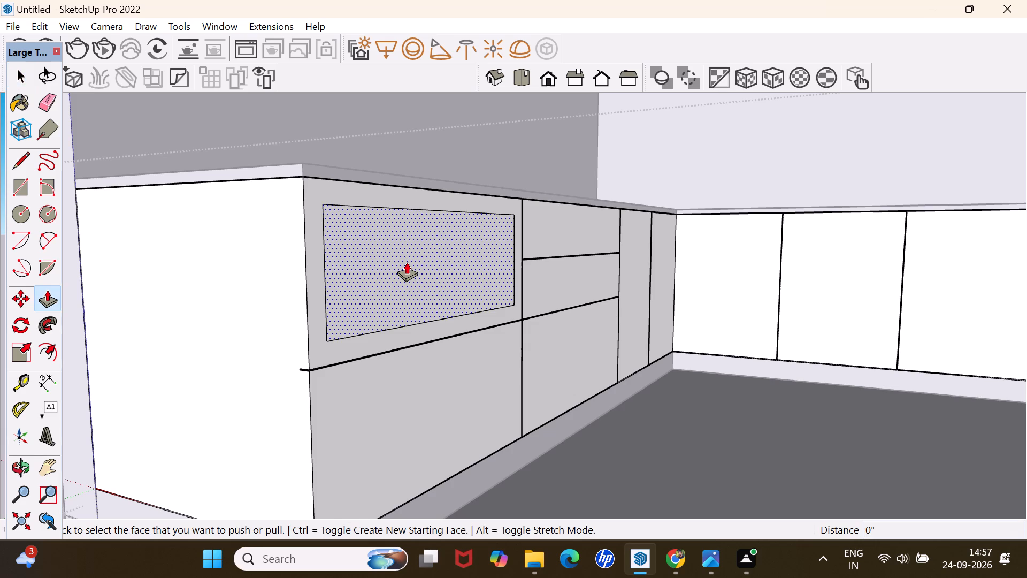
pyautogui.click(407, 262)
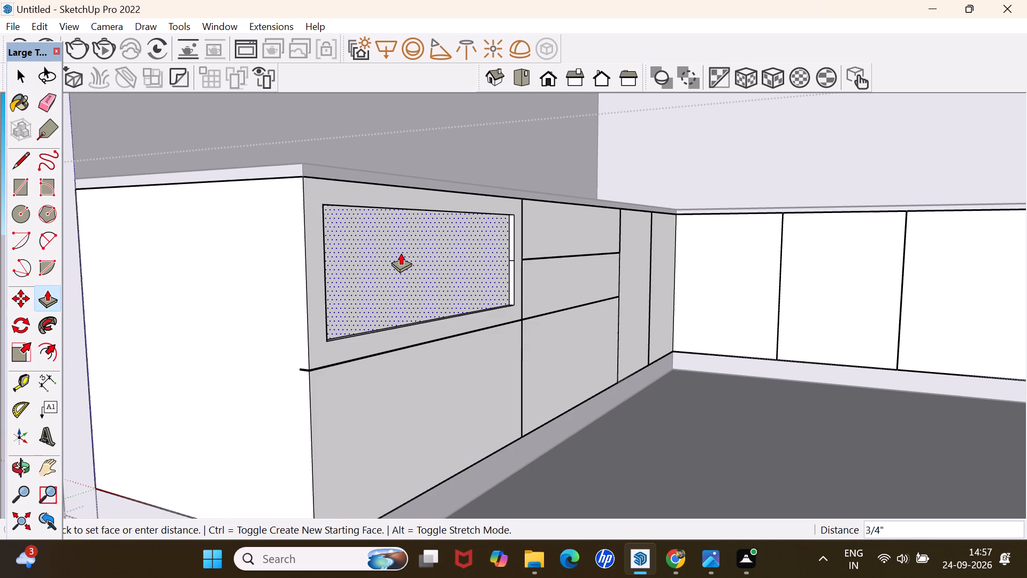
pyautogui.press('4')
pyautogui.write('mm')
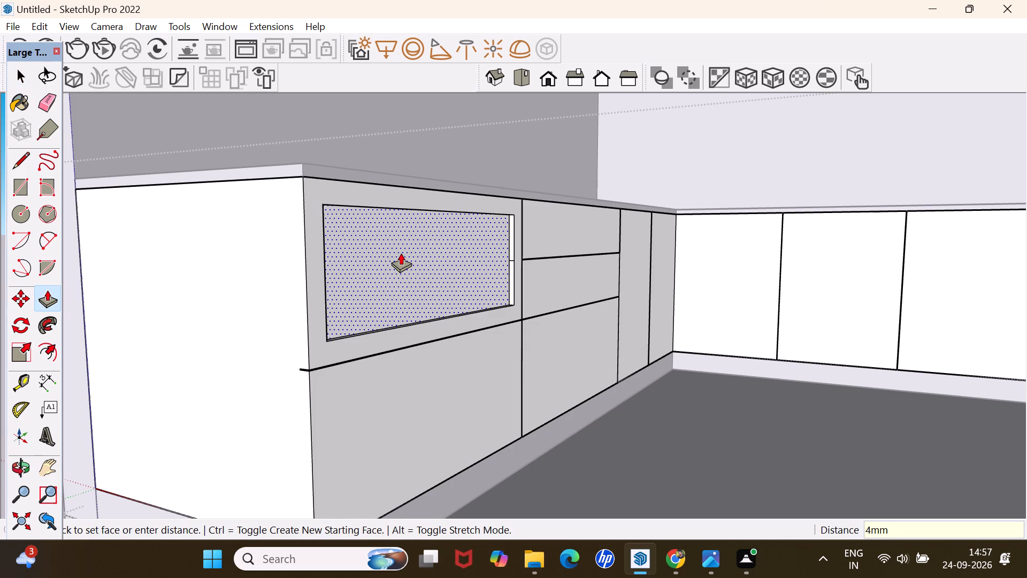
pyautogui.press('Return')
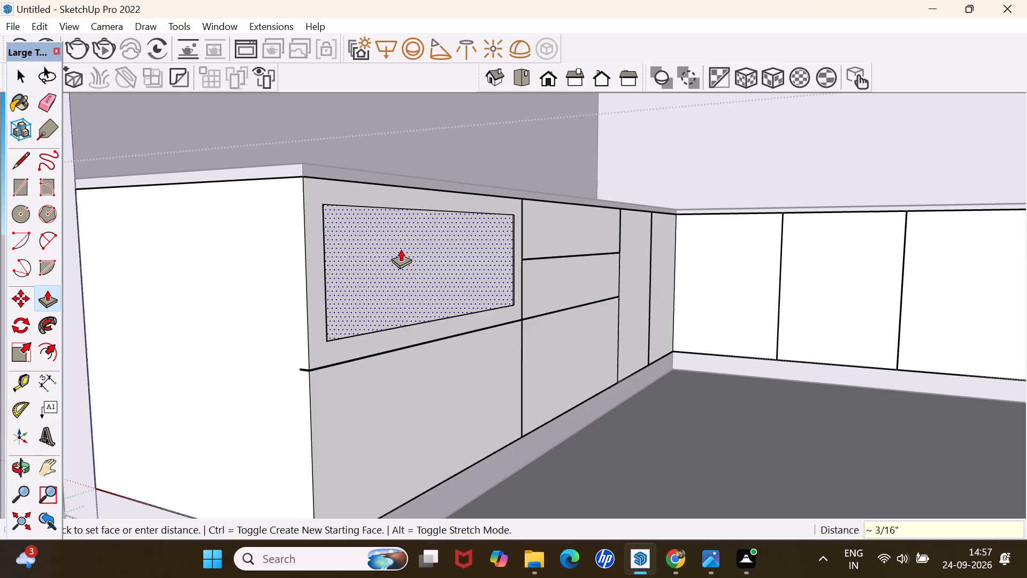
# Push/Pull the upper drawer's recessed inner panel by another 1 mm.
pyautogui.click(401, 249)
pyautogui.write('1mm')
pyautogui.press('Return')
pyautogui.press('space')
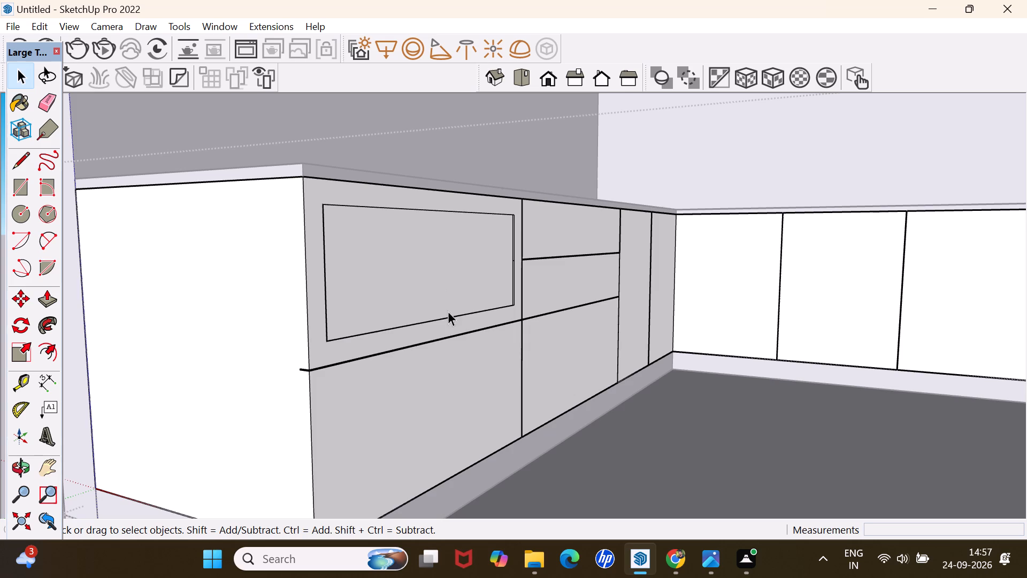
# Offset the outline of the outer section's lower drawer face 2" inward to form a border frame.
pyautogui.scroll(-20, 438, 346)
pyautogui.scroll(-3, 438, 346)
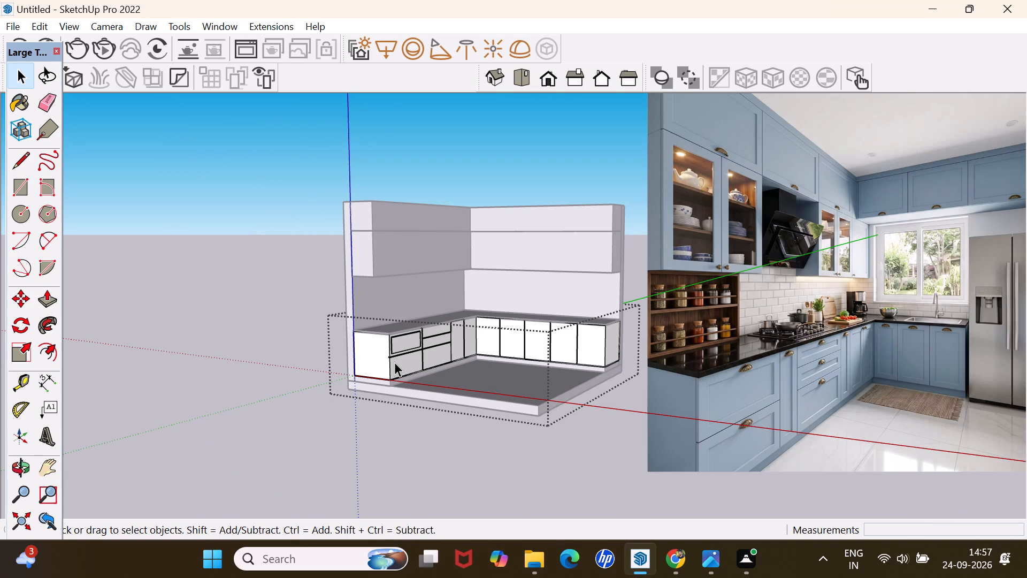
pyautogui.press('f')
pyautogui.scroll(4, 394, 364)
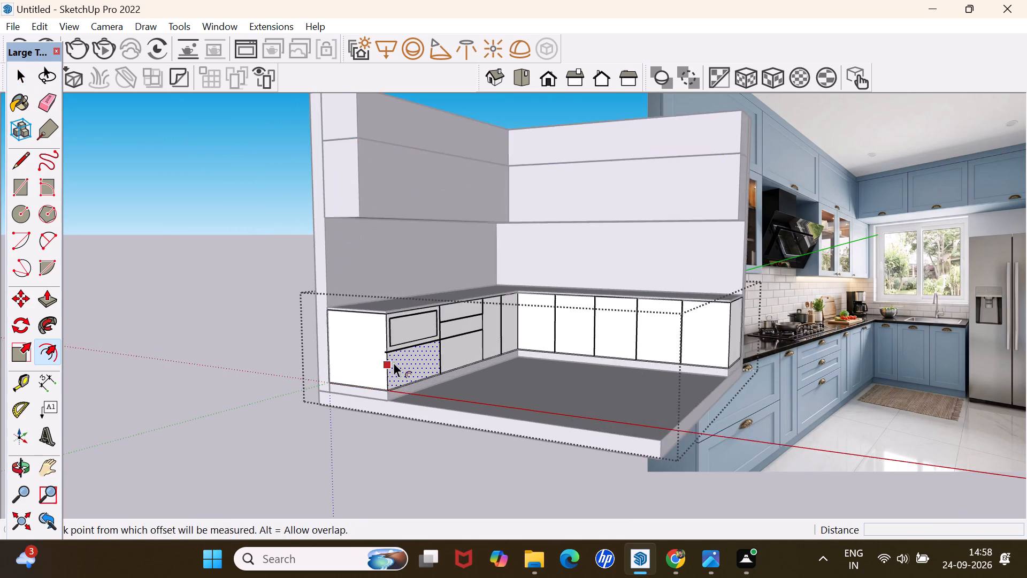
pyautogui.scroll(12, 393, 362)
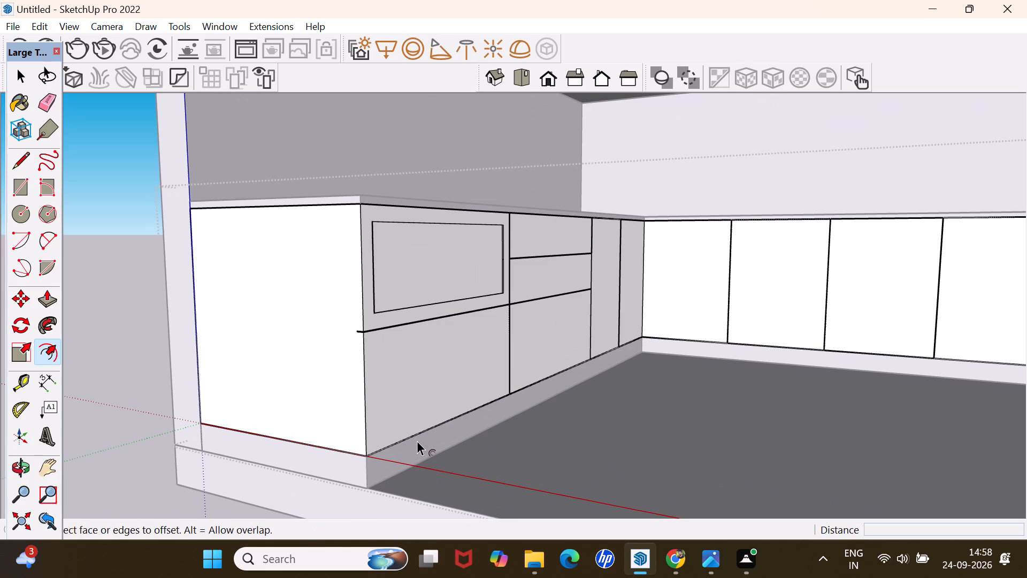
pyautogui.scroll(6, 408, 437)
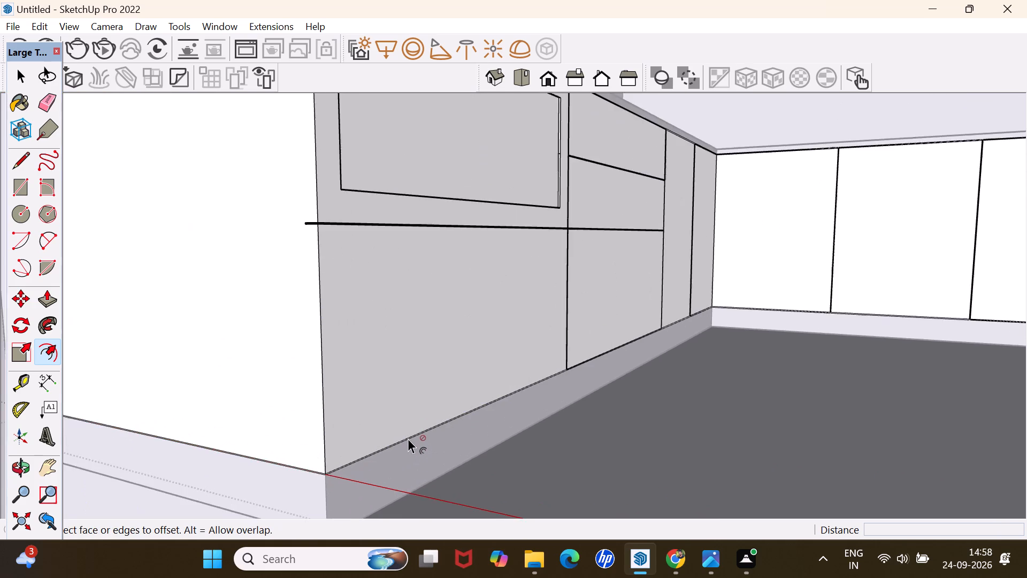
pyautogui.scroll(8, 408, 438)
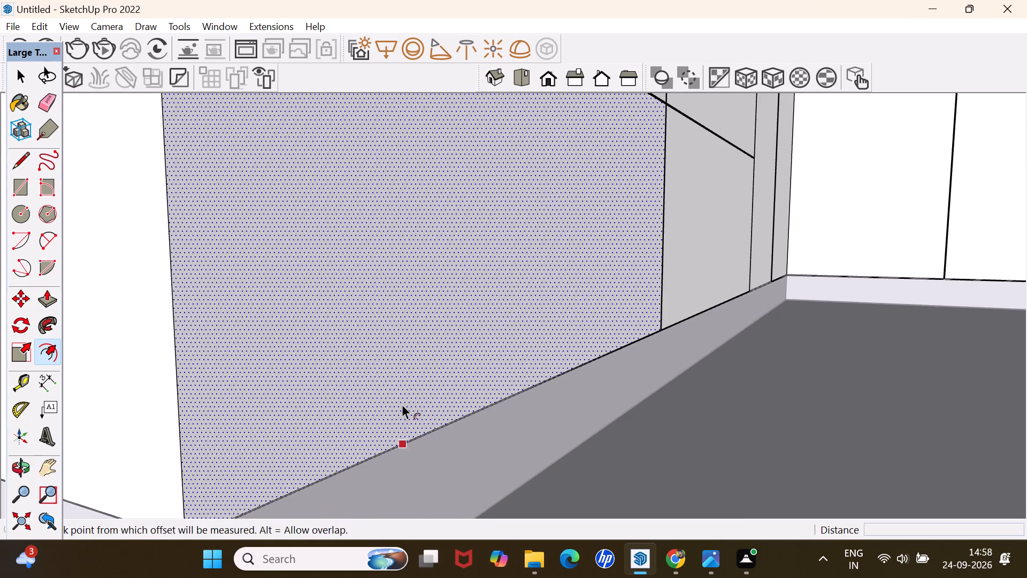
pyautogui.click(402, 404)
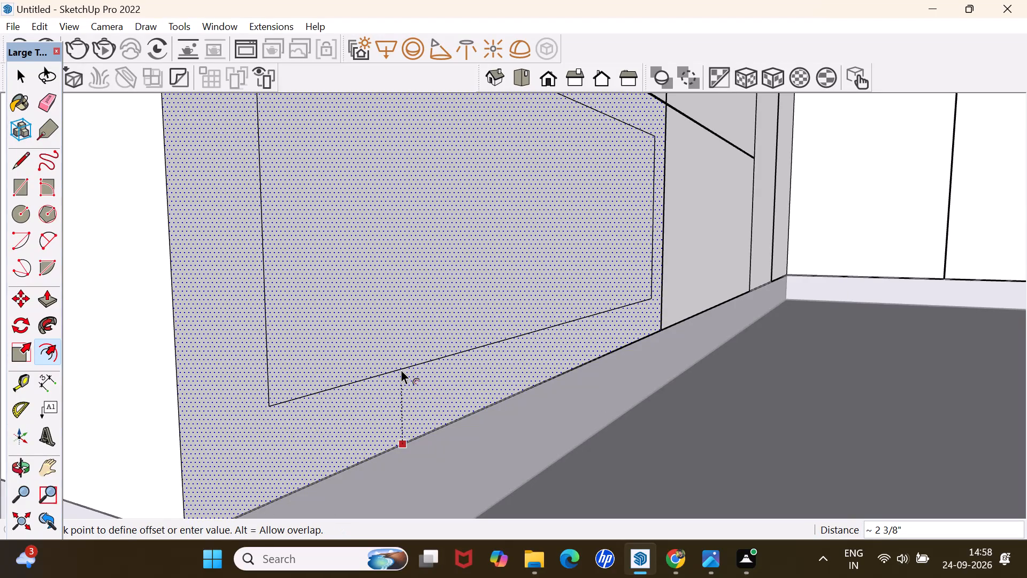
pyautogui.press('2')
pyautogui.press('Return')
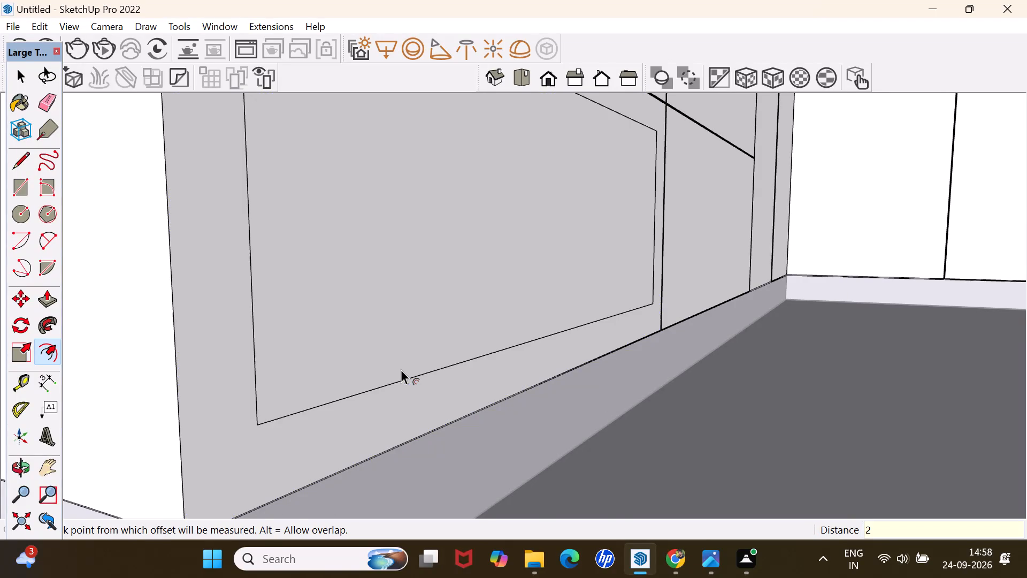
# Offset the outline of the middle section's lower drawer face 2" inward to form a border frame.
pyautogui.scroll(-18, 401, 369)
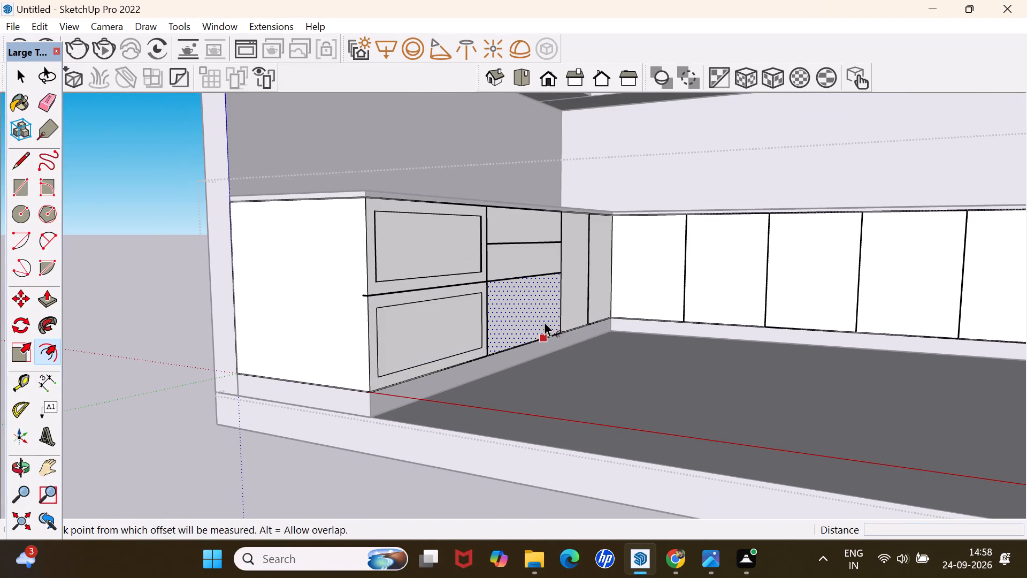
pyautogui.click(530, 329)
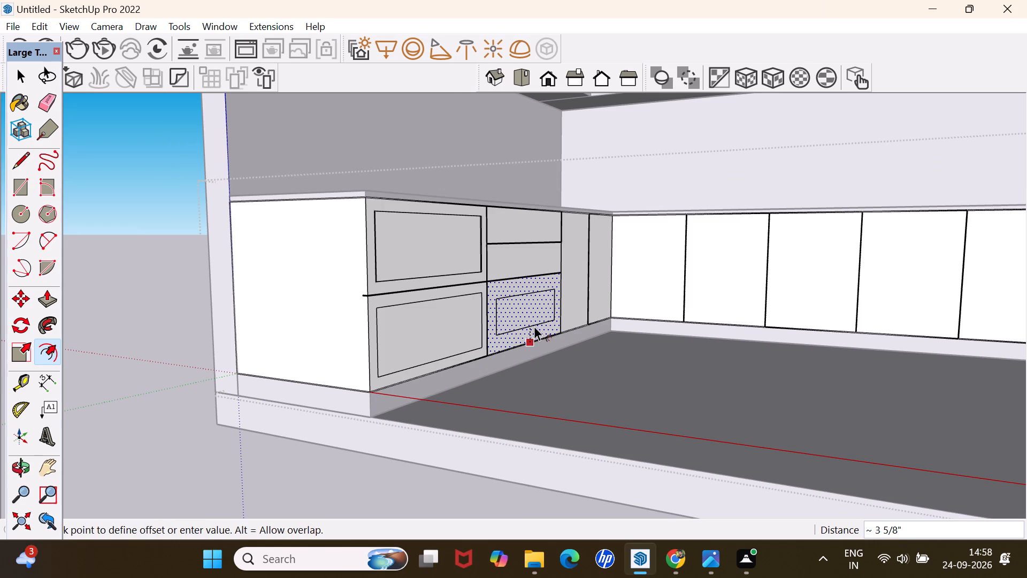
pyautogui.press('2')
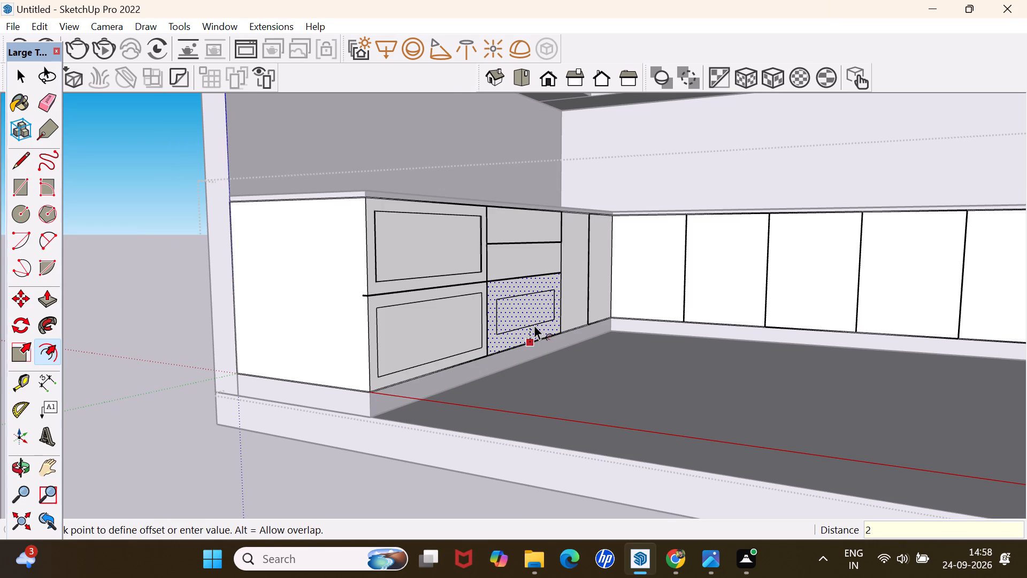
pyautogui.press('Return')
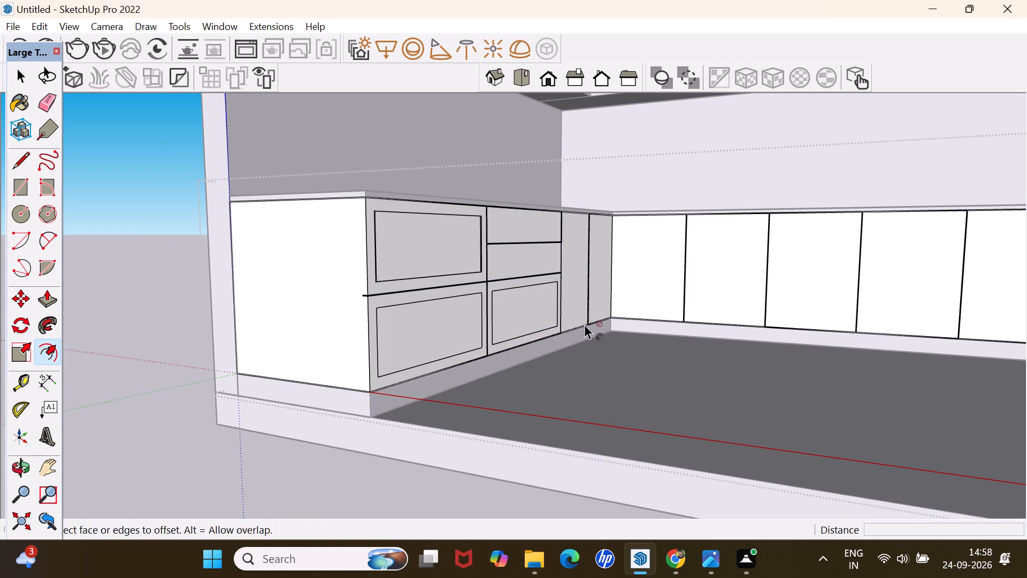
# Offset the outlines of the side-wall cabinet's two narrow door faces near the corner 2" inward.
pyautogui.click(573, 320)
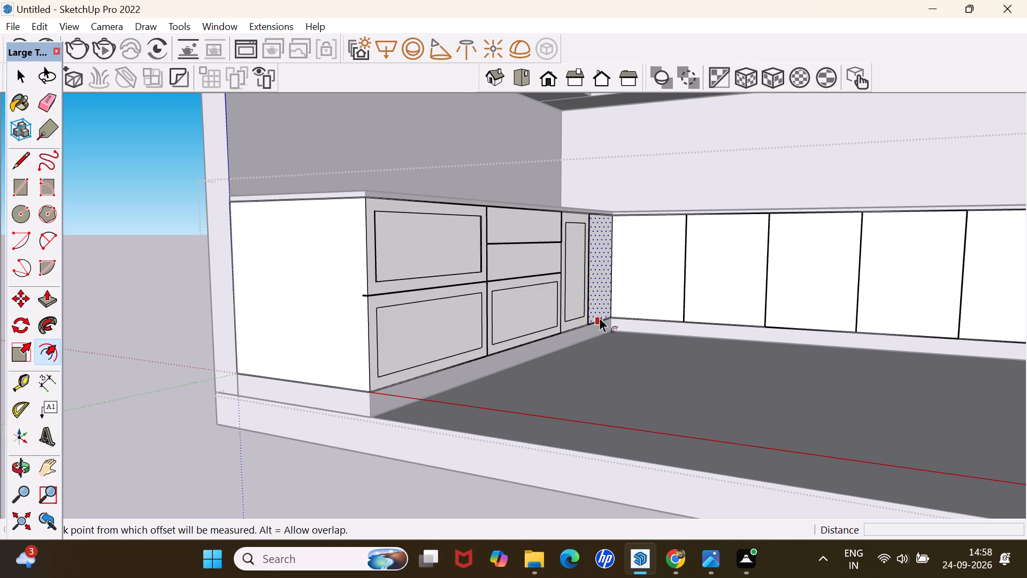
pyautogui.hotkey('ctrl', 'z')
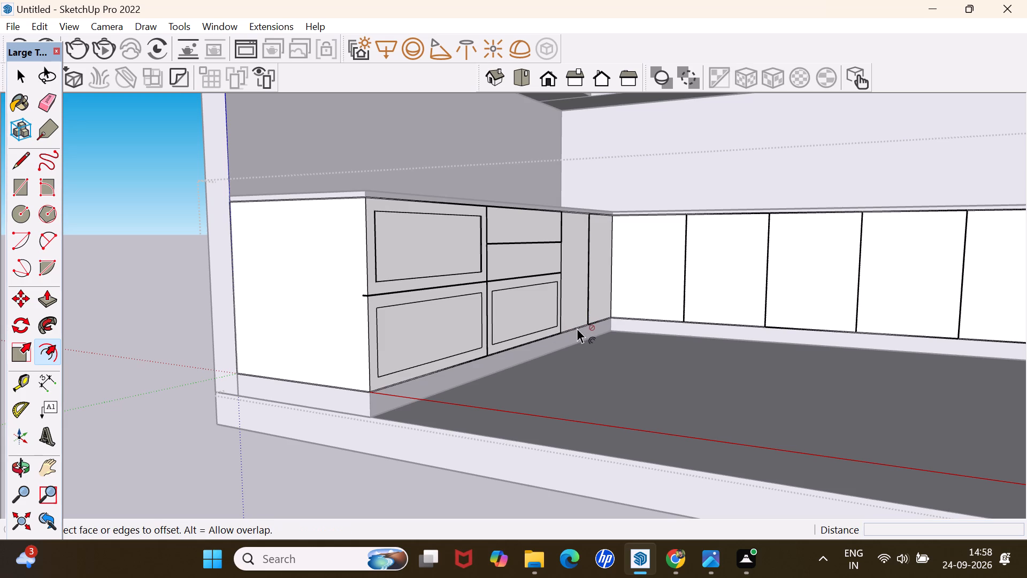
pyautogui.click(565, 323)
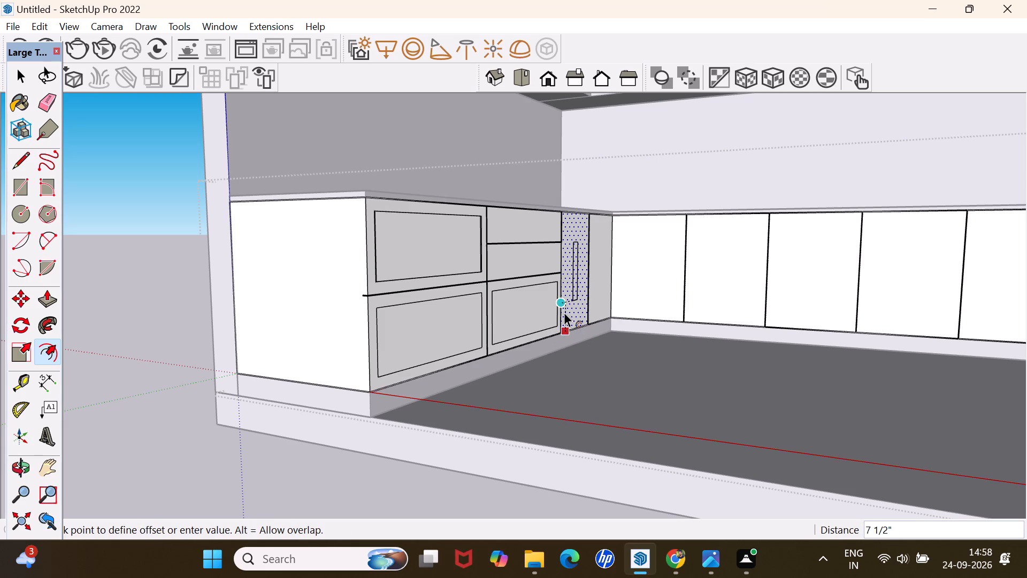
pyautogui.press('2')
pyautogui.press('Return')
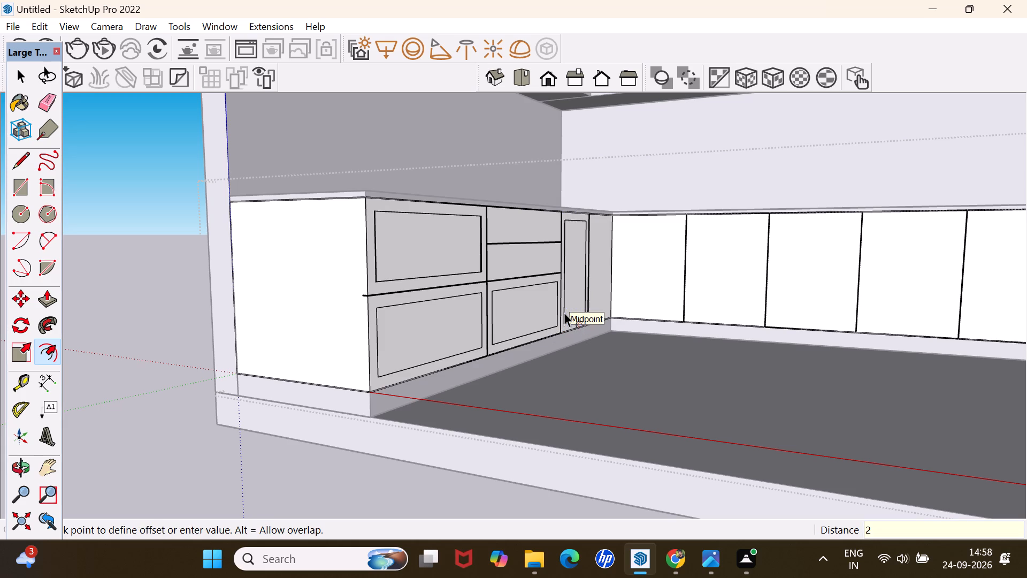
pyautogui.click(595, 318)
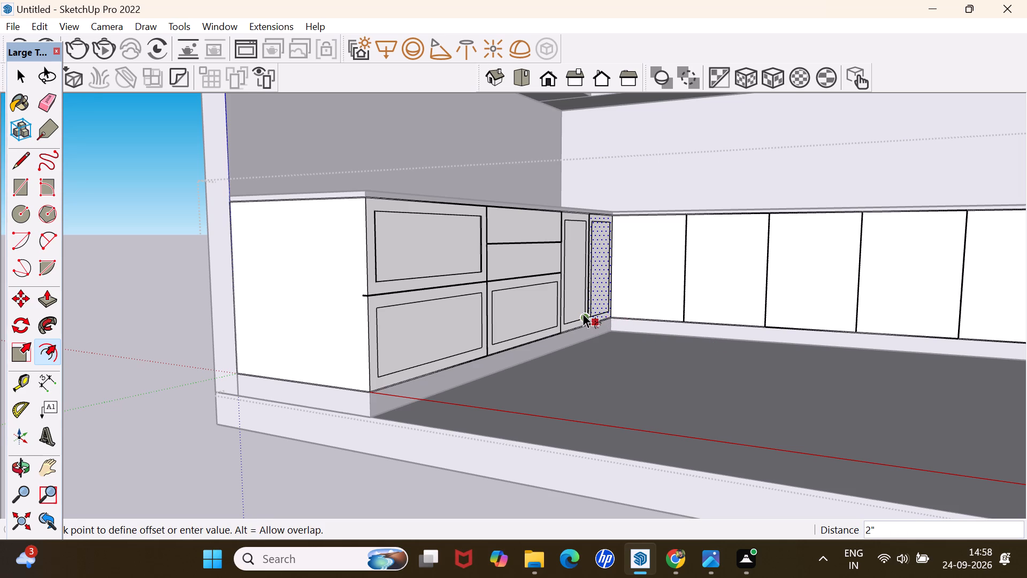
pyautogui.press('2')
pyautogui.press('Return')
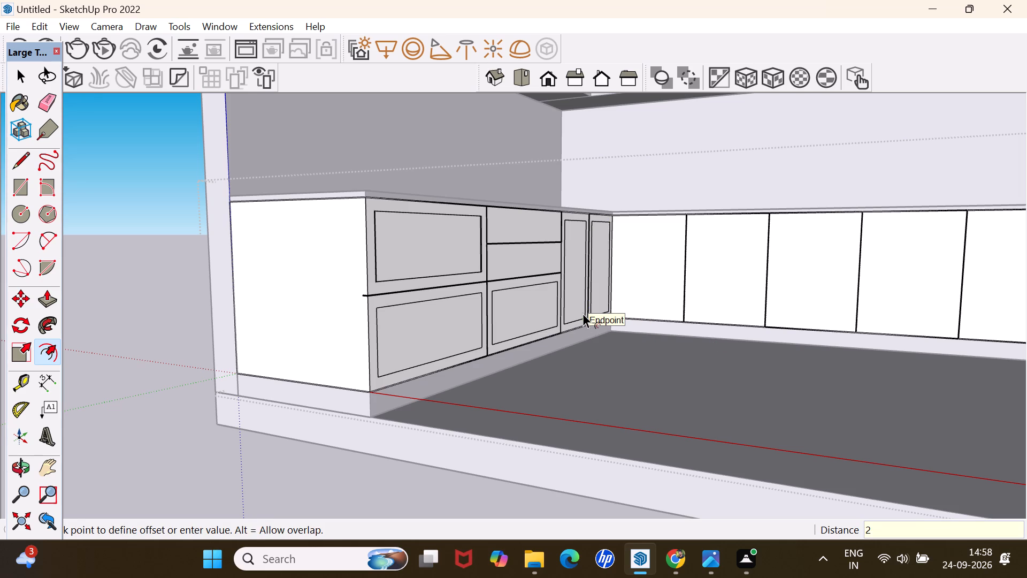
# Offset the outline of the back-wall base cabinet's first door face, next to the corner, 2" inward.
pyautogui.scroll(-4, 654, 307)
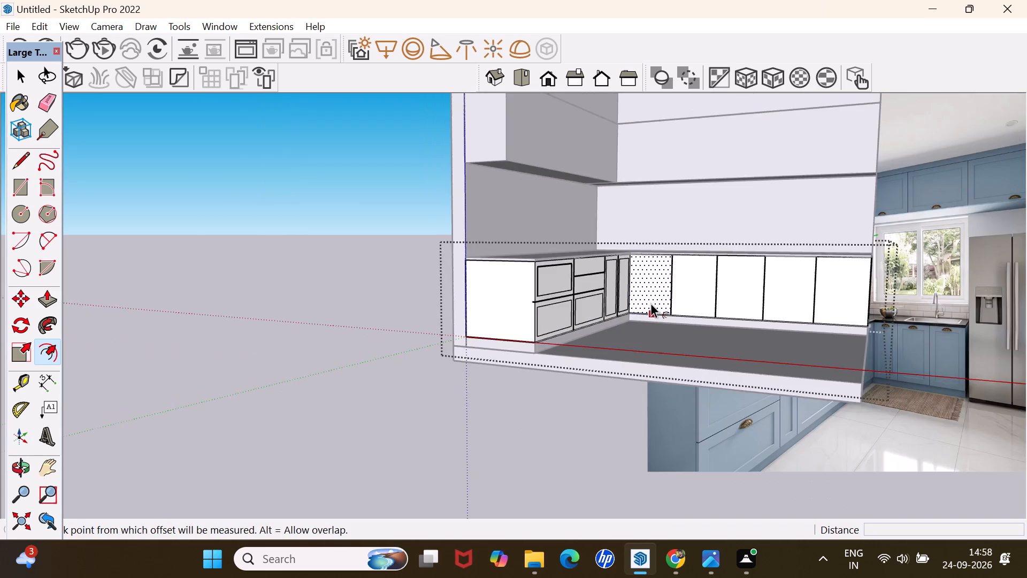
pyautogui.scroll(-10, 650, 303)
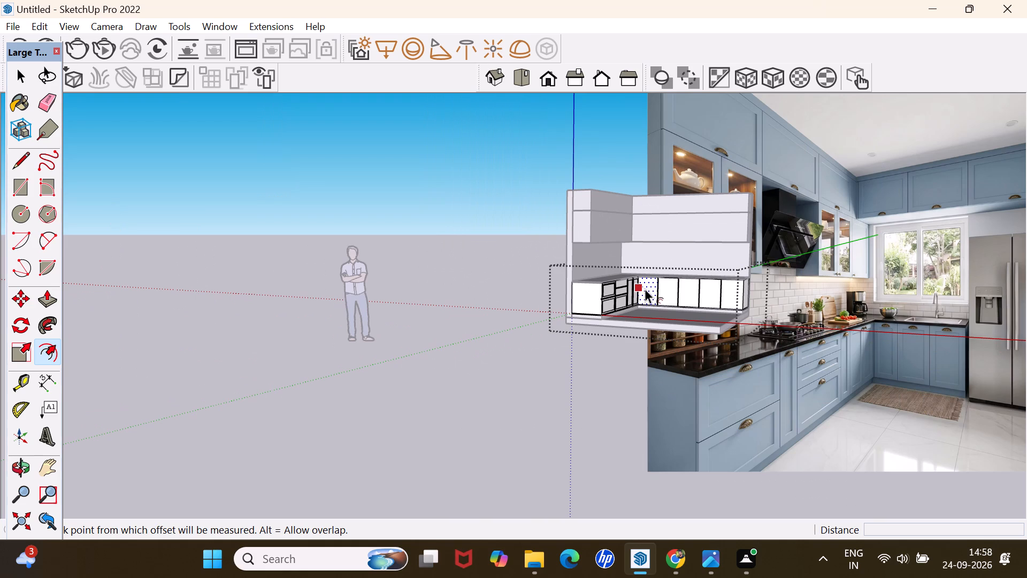
pyautogui.scroll(6, 721, 280)
pyautogui.scroll(9, 618, 293)
pyautogui.click(610, 350)
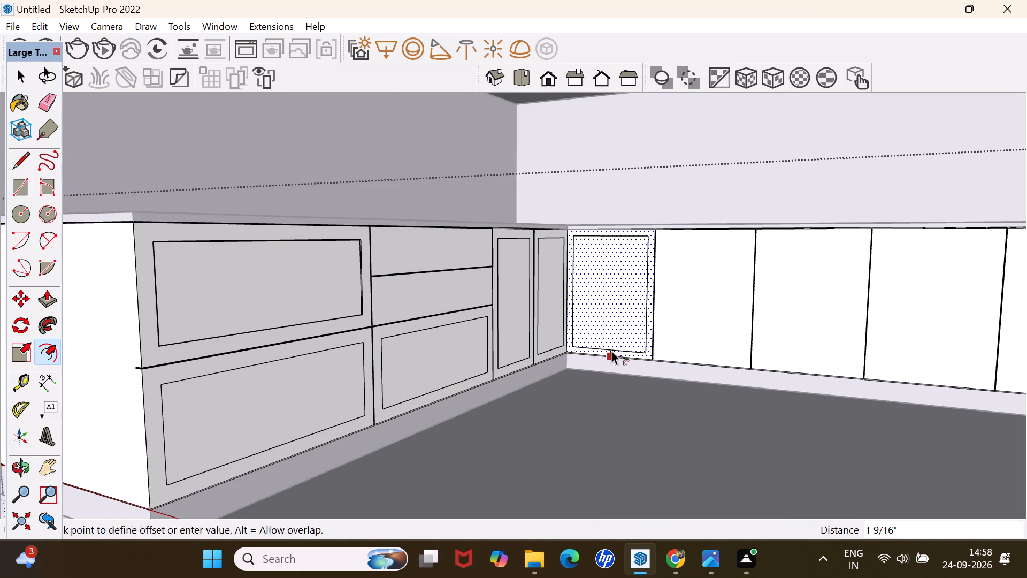
pyautogui.press('z')
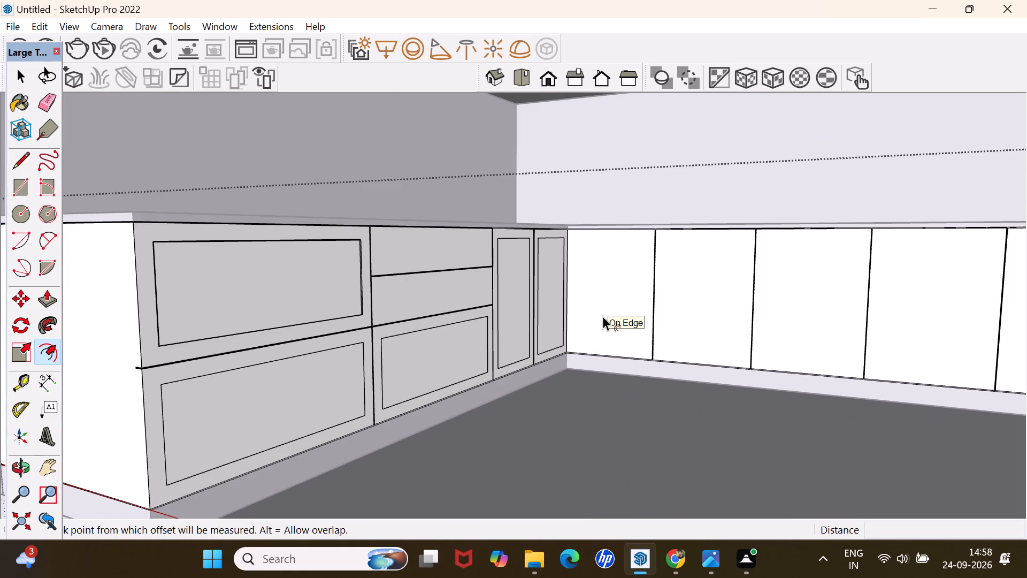
pyautogui.click(614, 347)
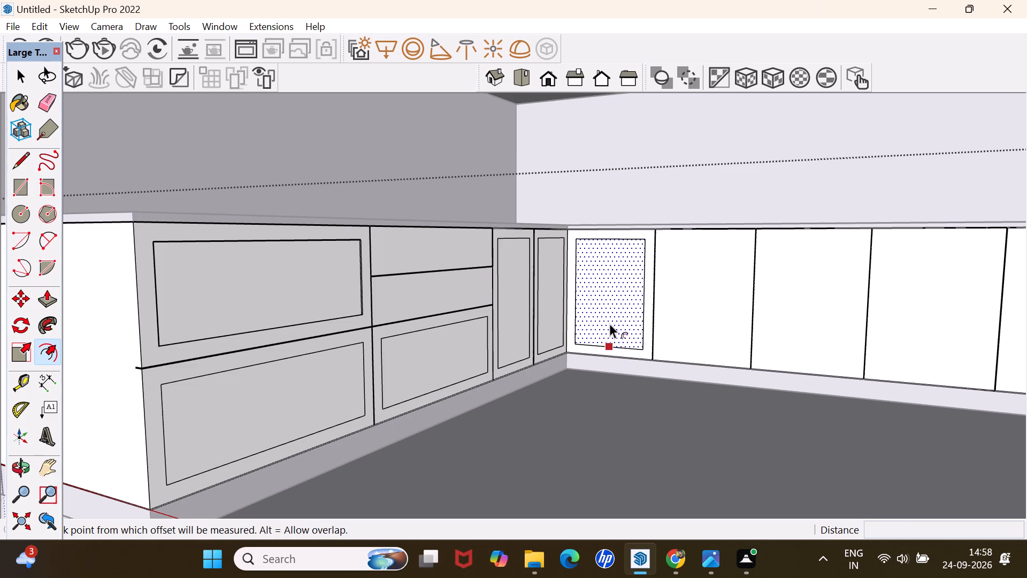
pyautogui.press('2')
pyautogui.press('Return')
# Offset the outlines of the back-wall cabinet's second and third door faces from the corner 2" inward.
pyautogui.click(710, 360)
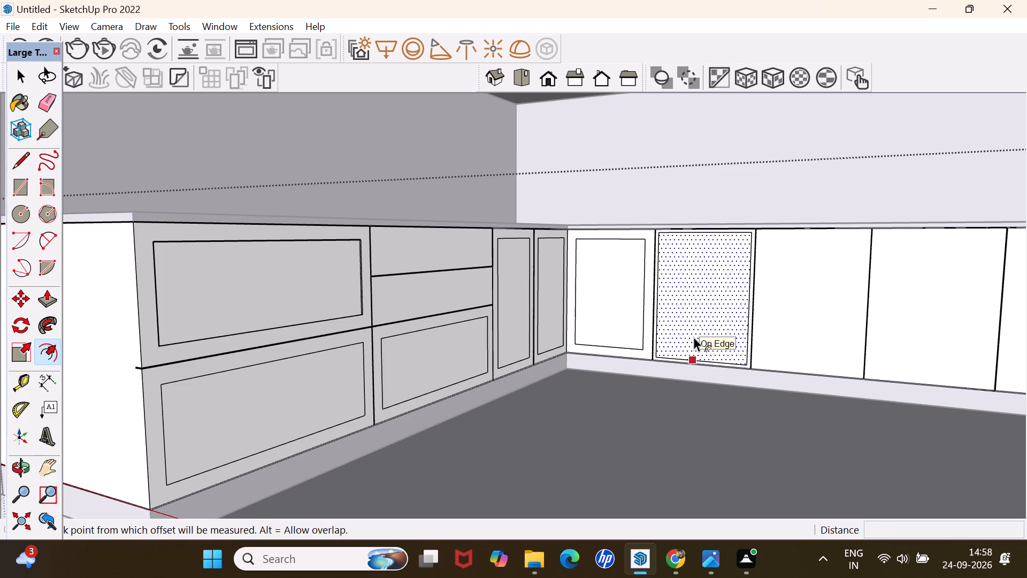
pyautogui.hotkey('ctrl', 'z')
pyautogui.click(700, 361)
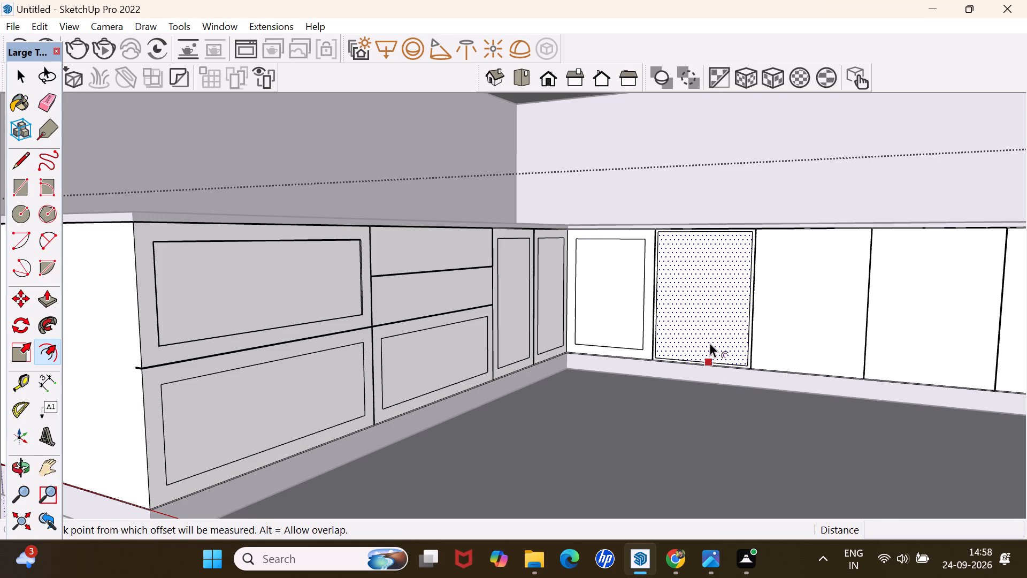
pyautogui.hotkey('ctrl', 'z')
pyautogui.click(706, 346)
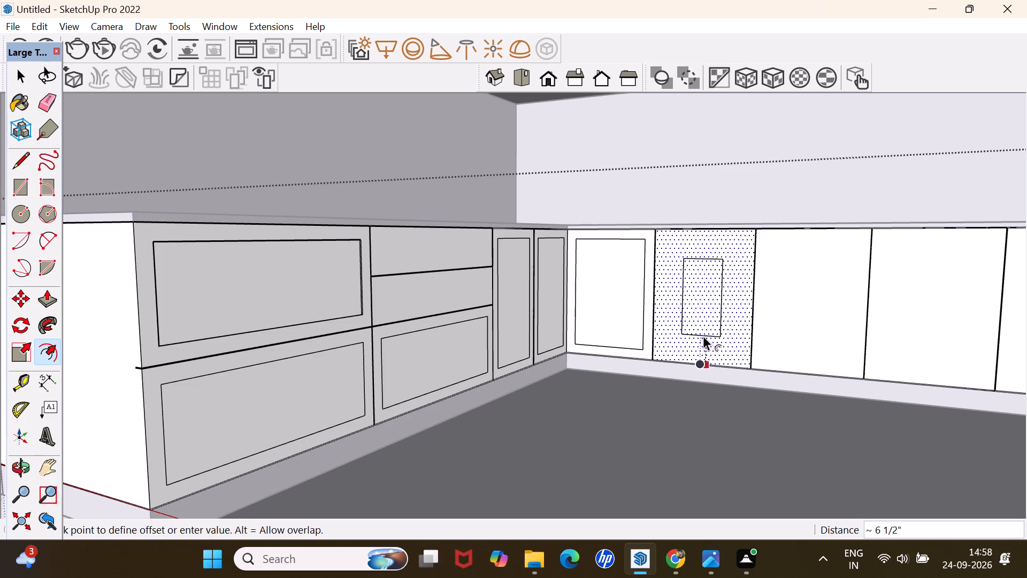
pyautogui.press('2')
pyautogui.press('Return')
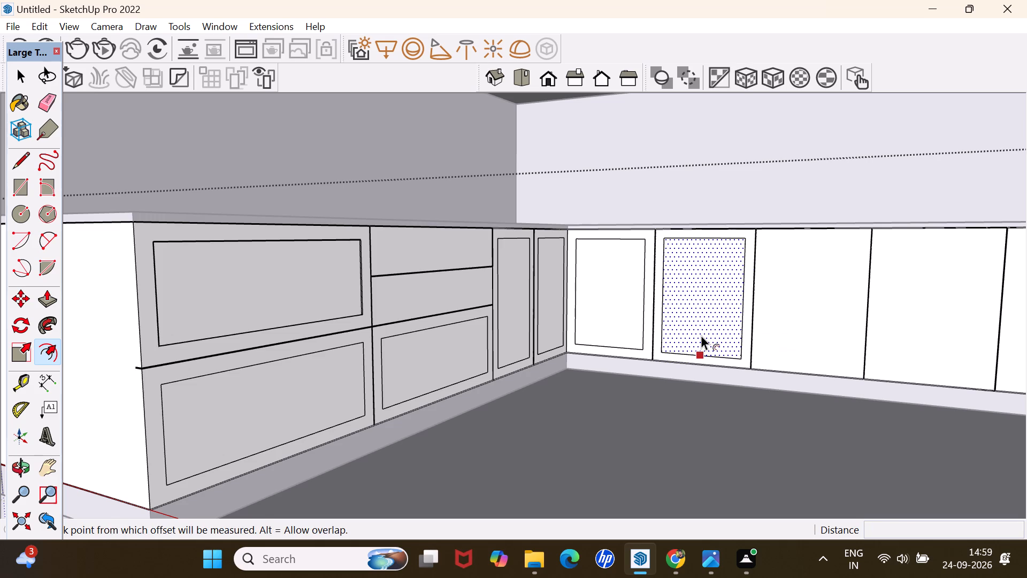
pyautogui.click(808, 370)
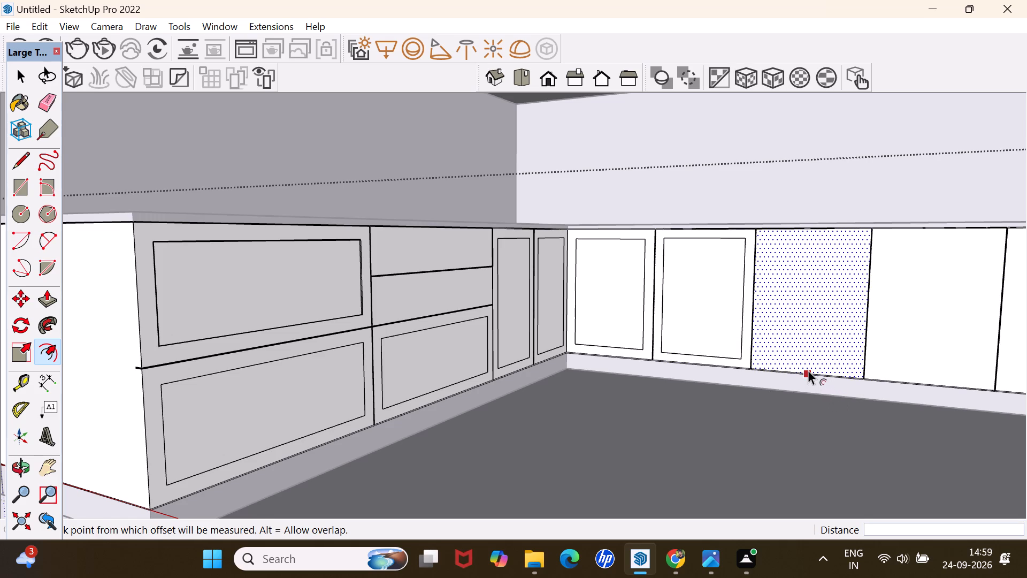
pyautogui.press('2')
pyautogui.press('Return')
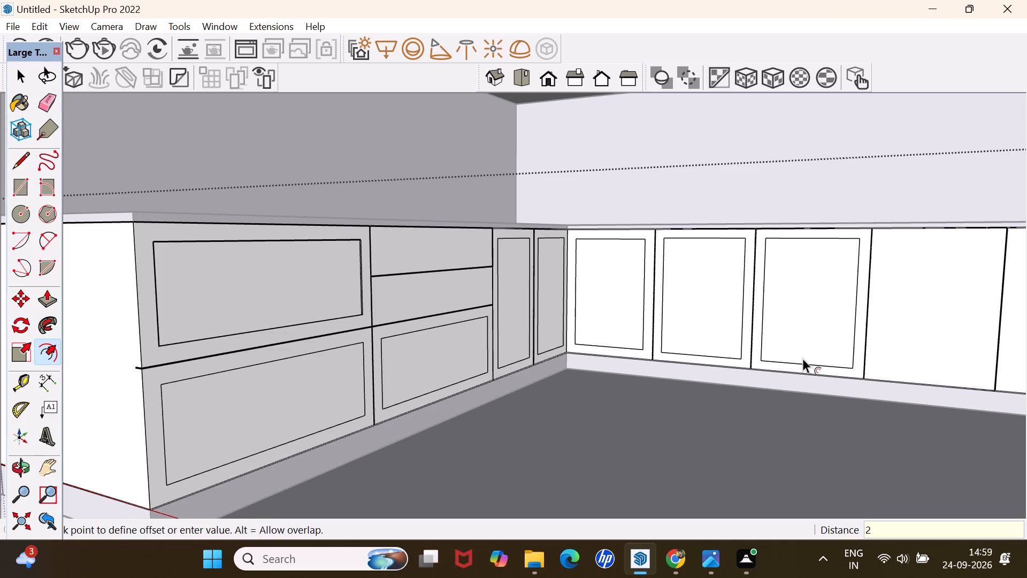
# Push the inner panel of the middle section's lower drawer face 5 mm inward to recess it behind its frame.
pyautogui.scroll(-12, 802, 360)
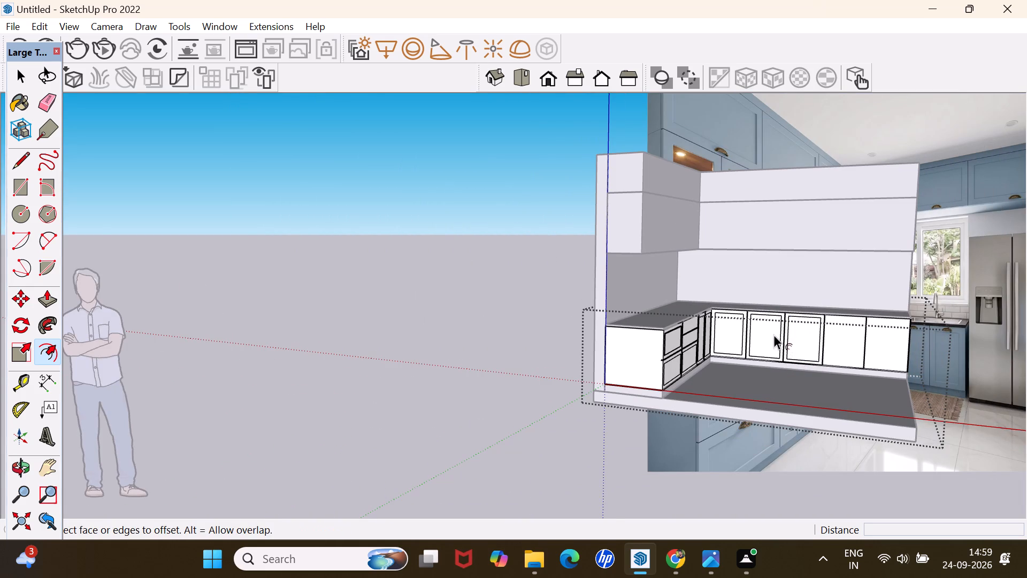
pyautogui.scroll(-2, 729, 326)
pyautogui.press('space')
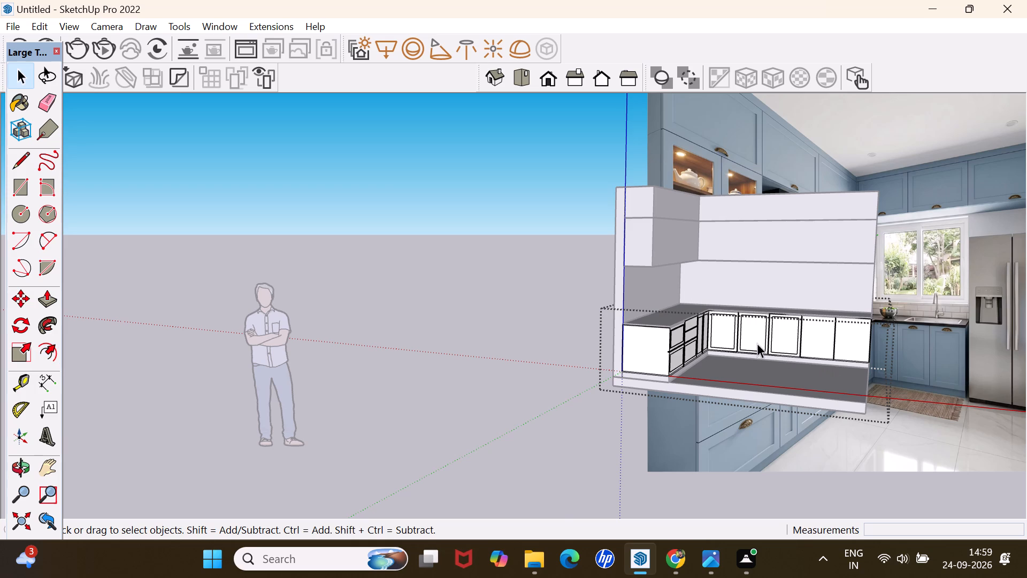
pyautogui.scroll(11, 757, 342)
pyautogui.press('p')
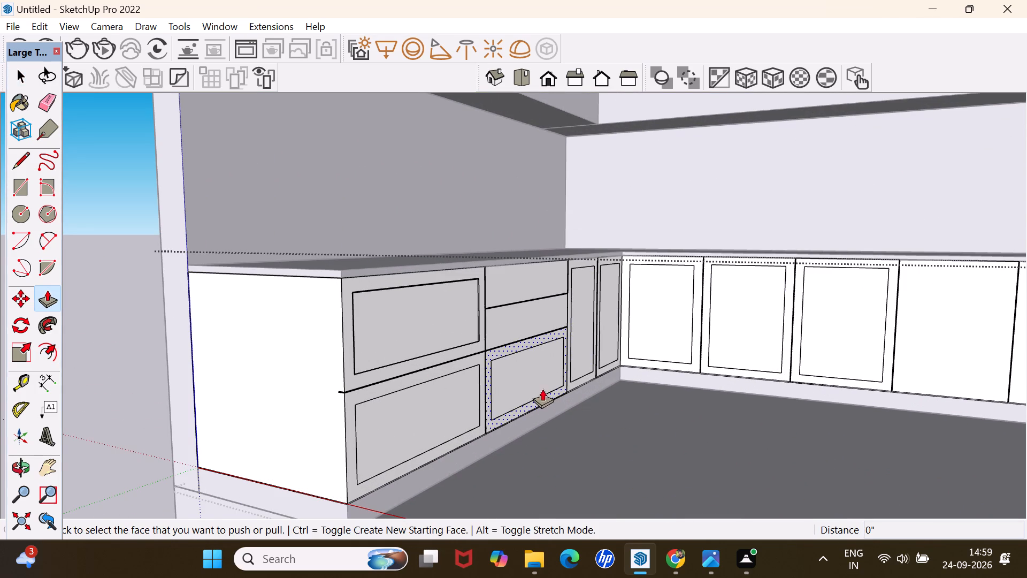
pyautogui.click(533, 378)
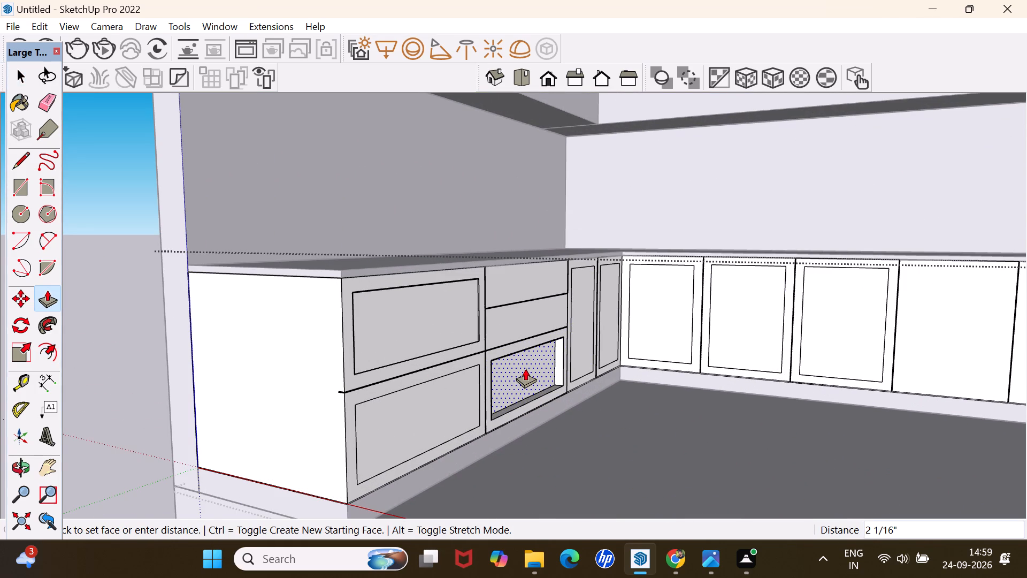
pyautogui.write('5mm')
pyautogui.press('Return')
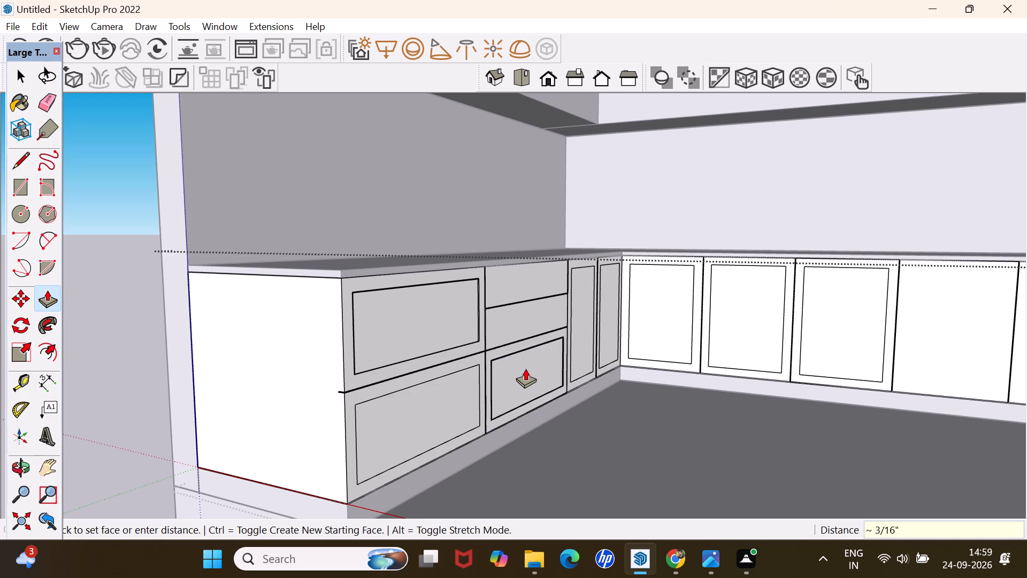
# Repeat the 5 mm recess on the inner panels of the two narrow side-wall doors and the first back-wall door.
pyautogui.doubleClick(590, 313)
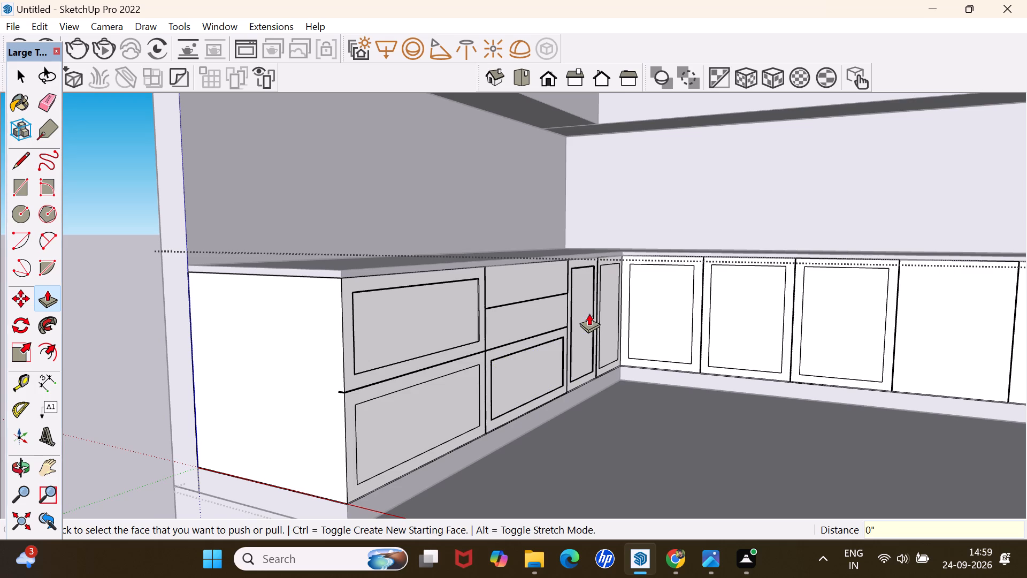
pyautogui.scroll(9, 604, 313)
pyautogui.doubleClick(614, 299)
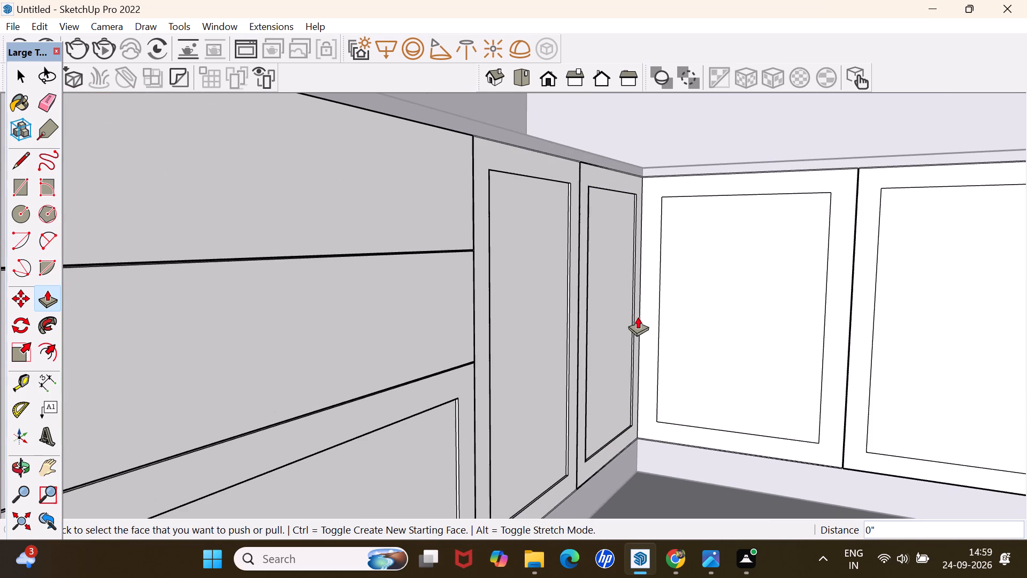
pyautogui.doubleClick(731, 331)
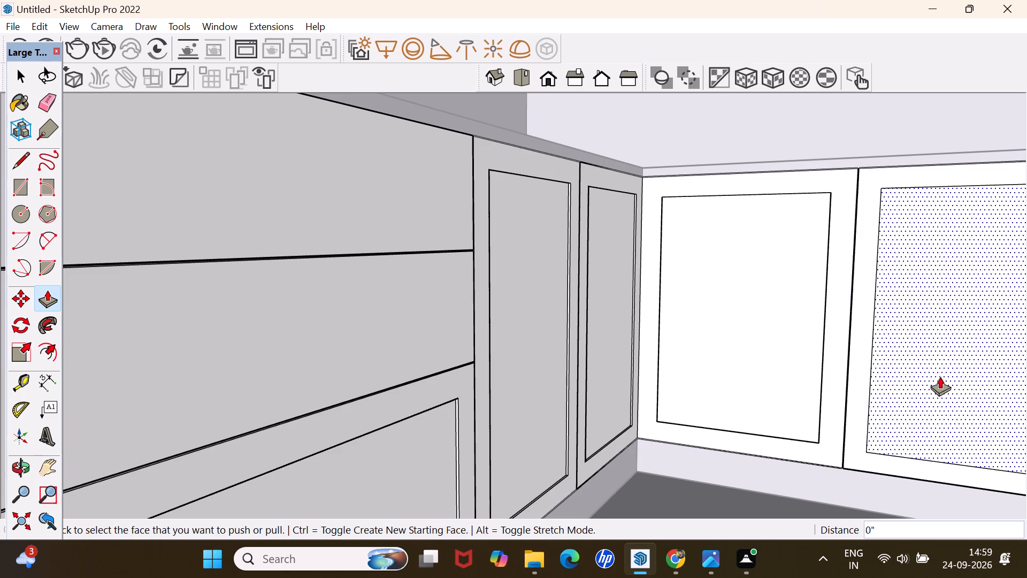
# Push the inner panel of the back-wall cabinet's second door from the corner 5 mm inward.
pyautogui.click(940, 363)
pyautogui.click(937, 364)
pyautogui.scroll(-6, 927, 360)
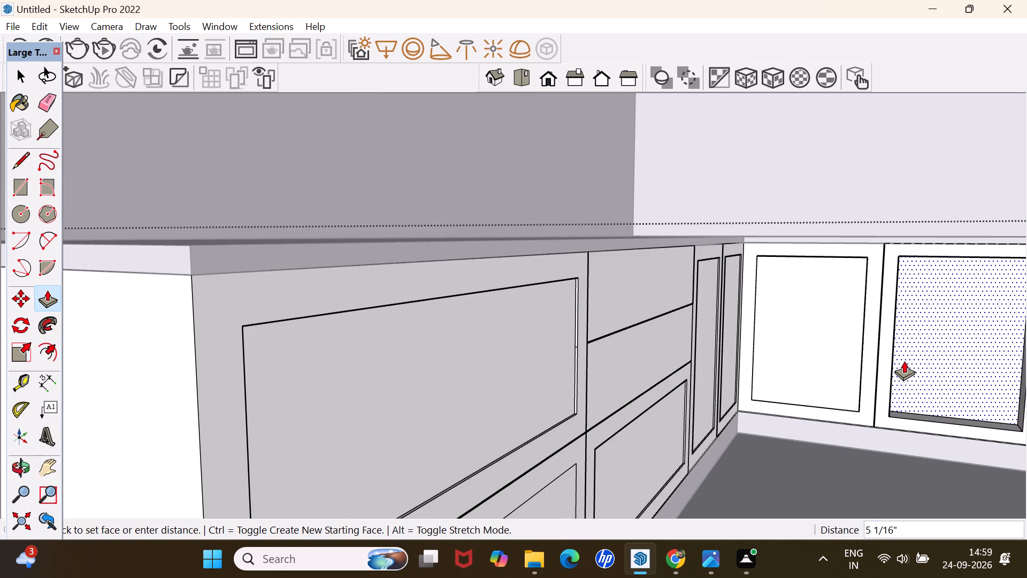
pyautogui.write('5mm')
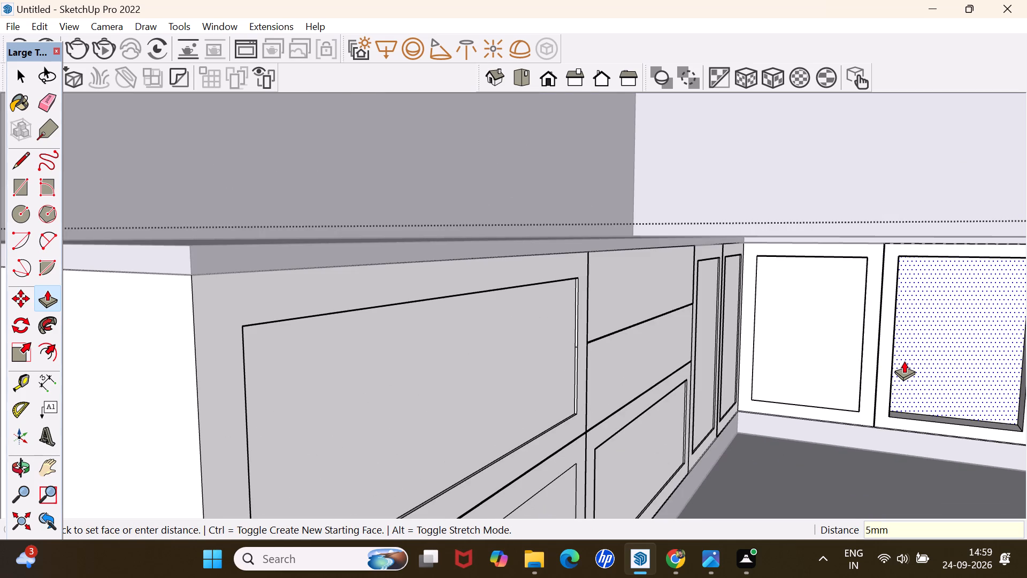
pyautogui.press('Return')
# Push the inner panel of the back-wall cabinet's third door from the corner 5 mm inward.
pyautogui.scroll(-13, 904, 360)
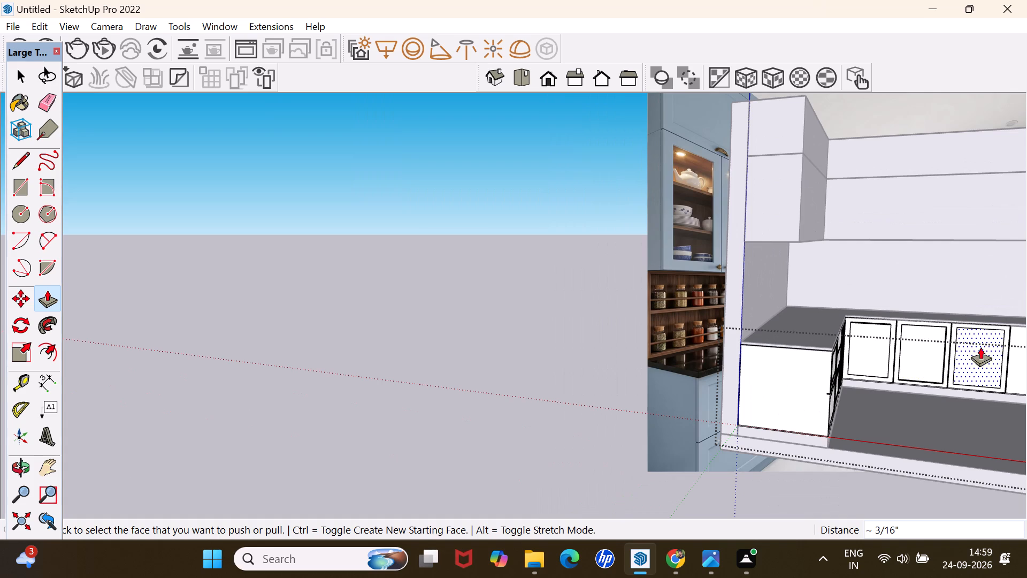
pyautogui.doubleClick(990, 346)
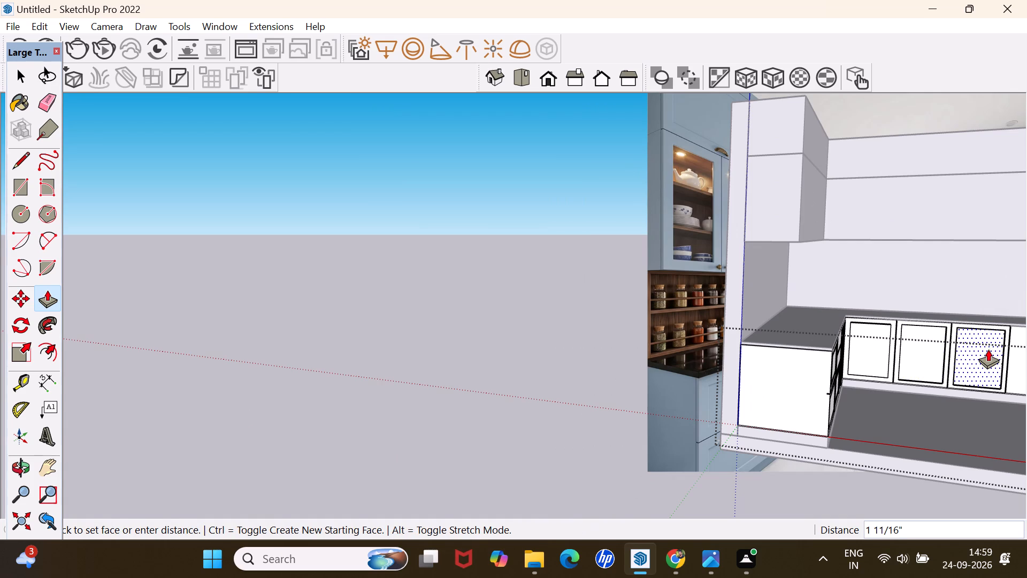
pyautogui.scroll(7, 988, 349)
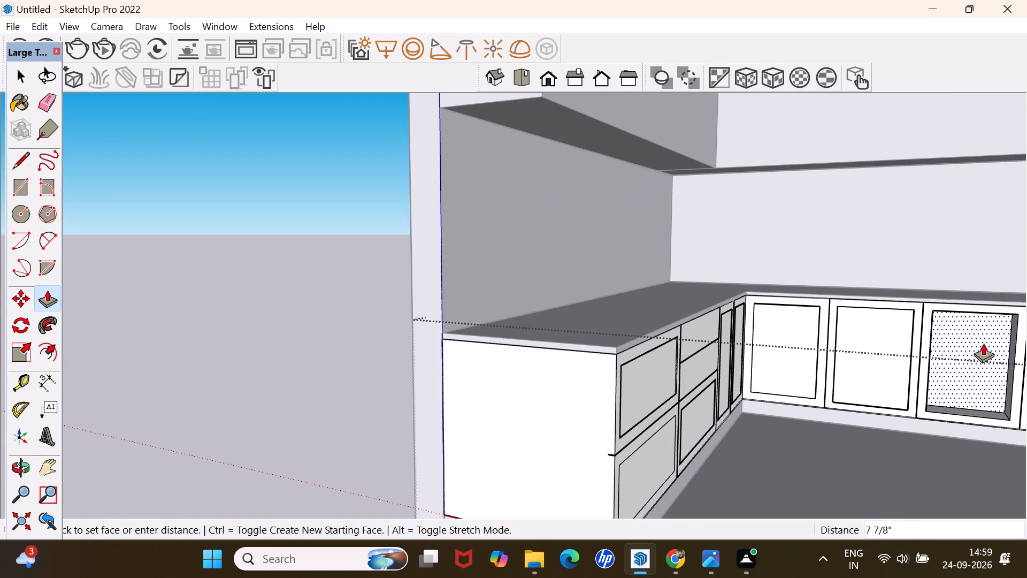
pyautogui.write('5mm')
pyautogui.press('Return')
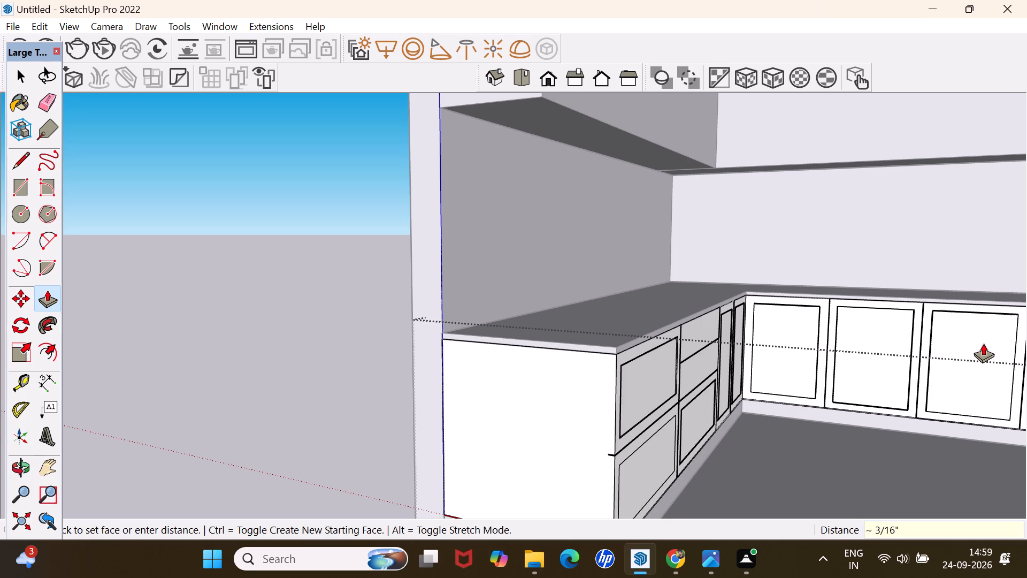
pyautogui.scroll(-9, 982, 344)
pyautogui.press('space')
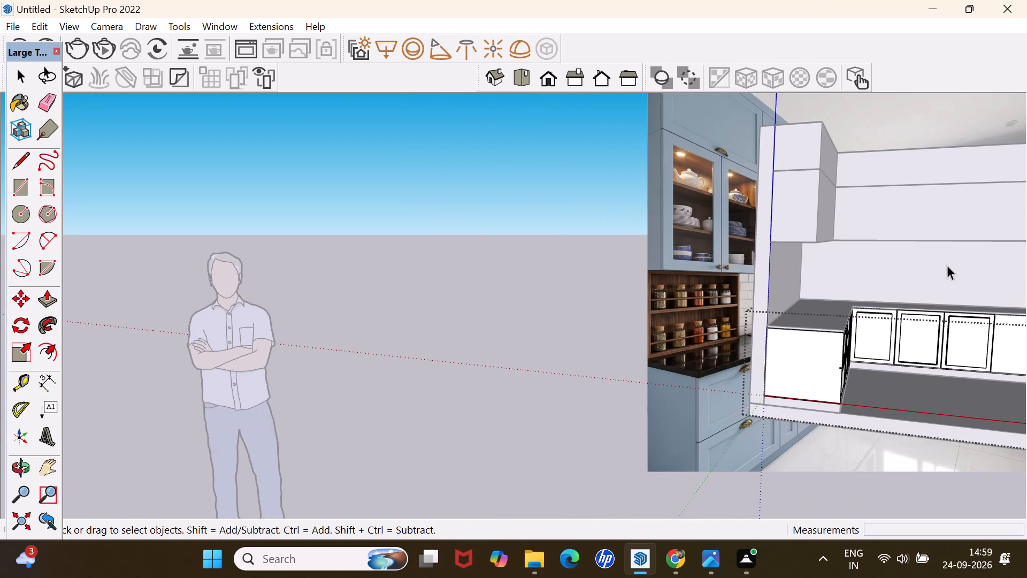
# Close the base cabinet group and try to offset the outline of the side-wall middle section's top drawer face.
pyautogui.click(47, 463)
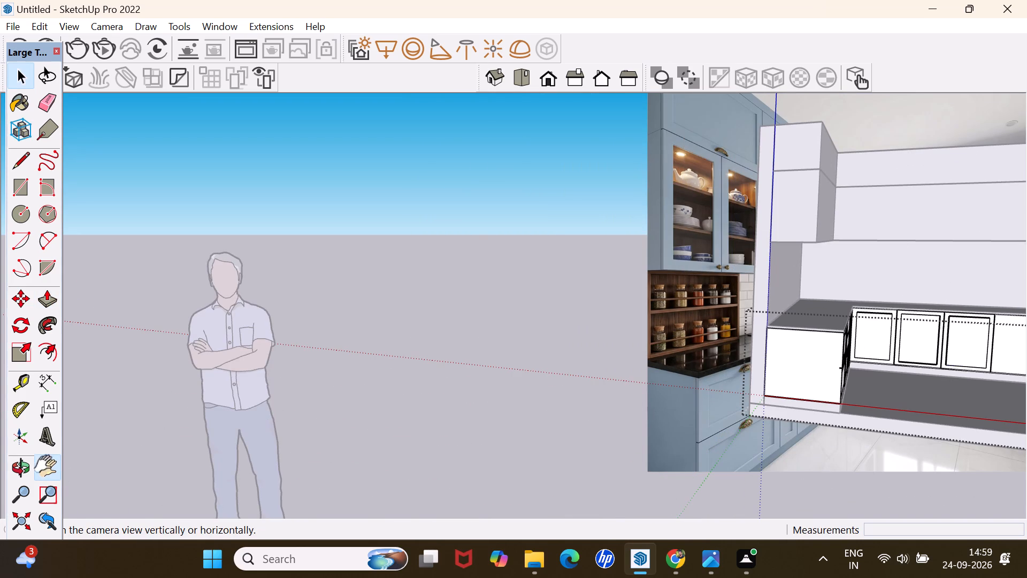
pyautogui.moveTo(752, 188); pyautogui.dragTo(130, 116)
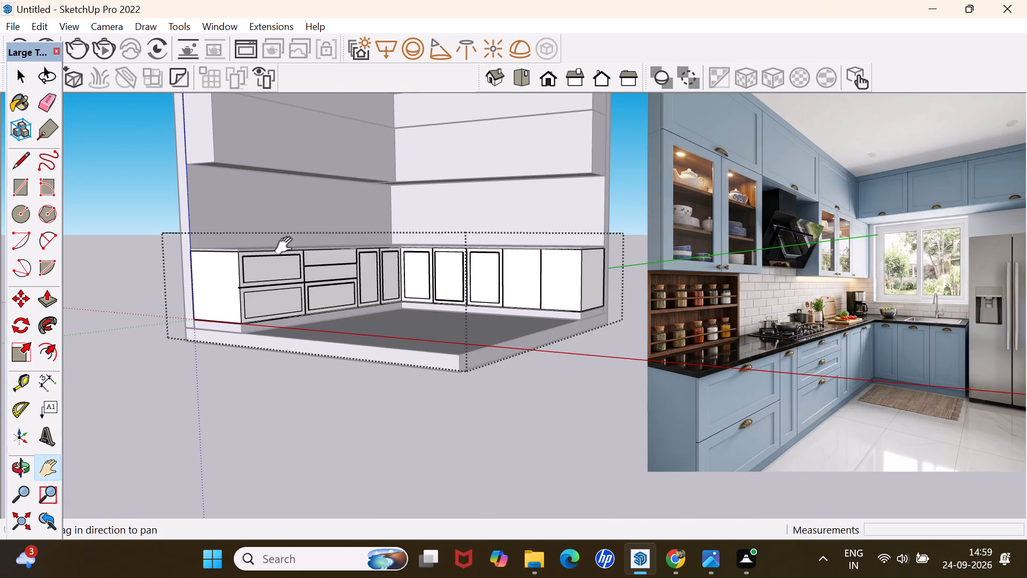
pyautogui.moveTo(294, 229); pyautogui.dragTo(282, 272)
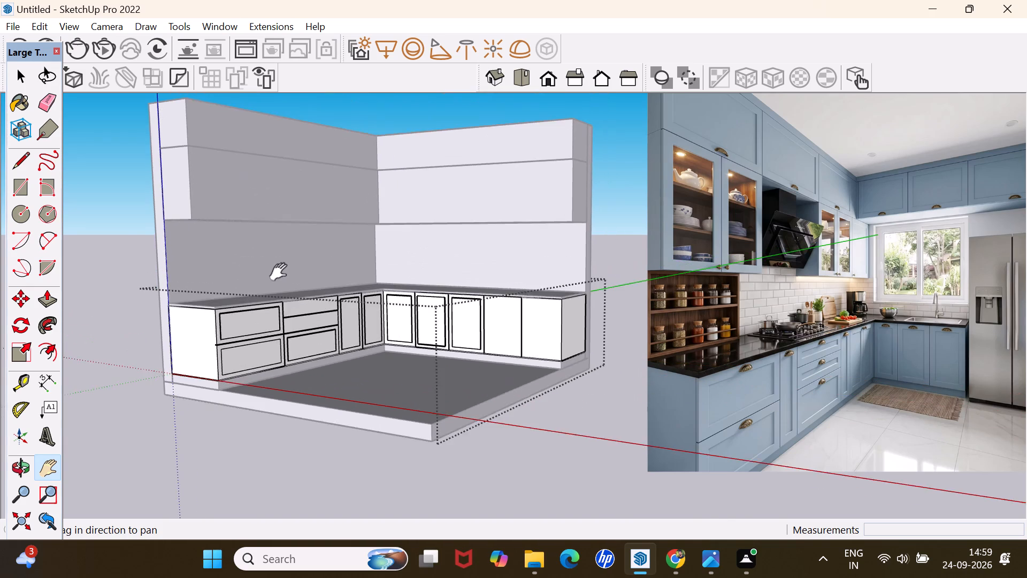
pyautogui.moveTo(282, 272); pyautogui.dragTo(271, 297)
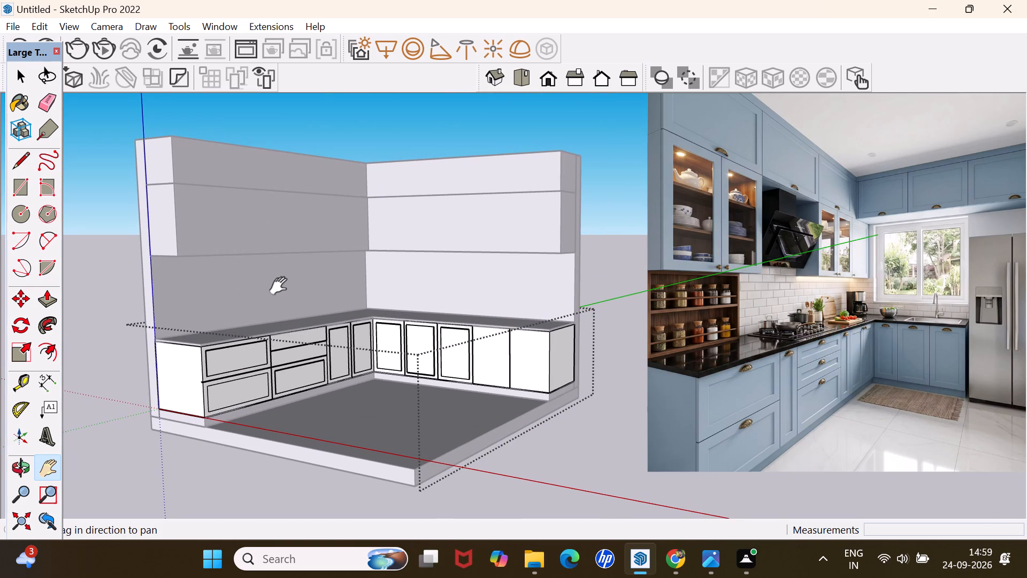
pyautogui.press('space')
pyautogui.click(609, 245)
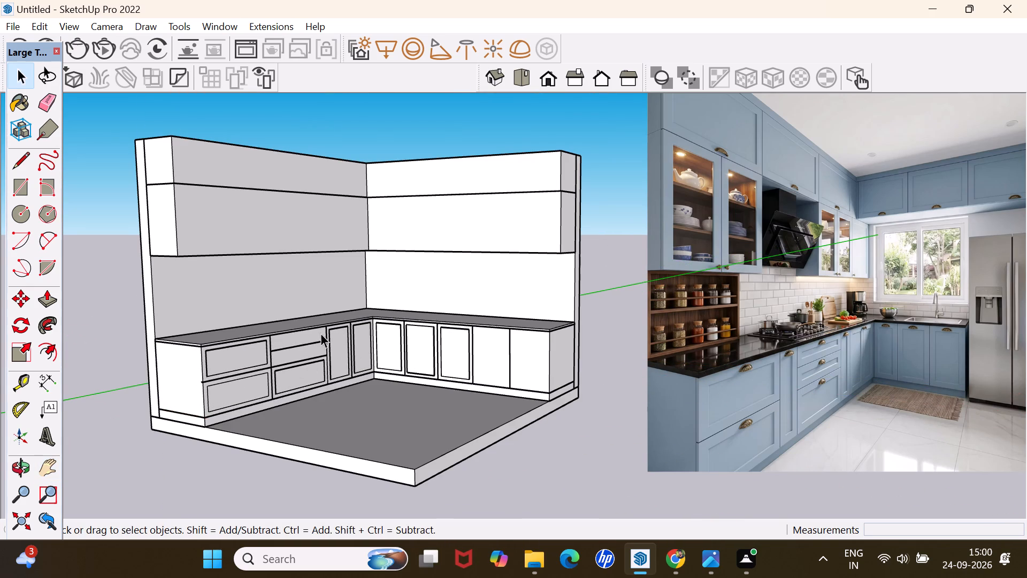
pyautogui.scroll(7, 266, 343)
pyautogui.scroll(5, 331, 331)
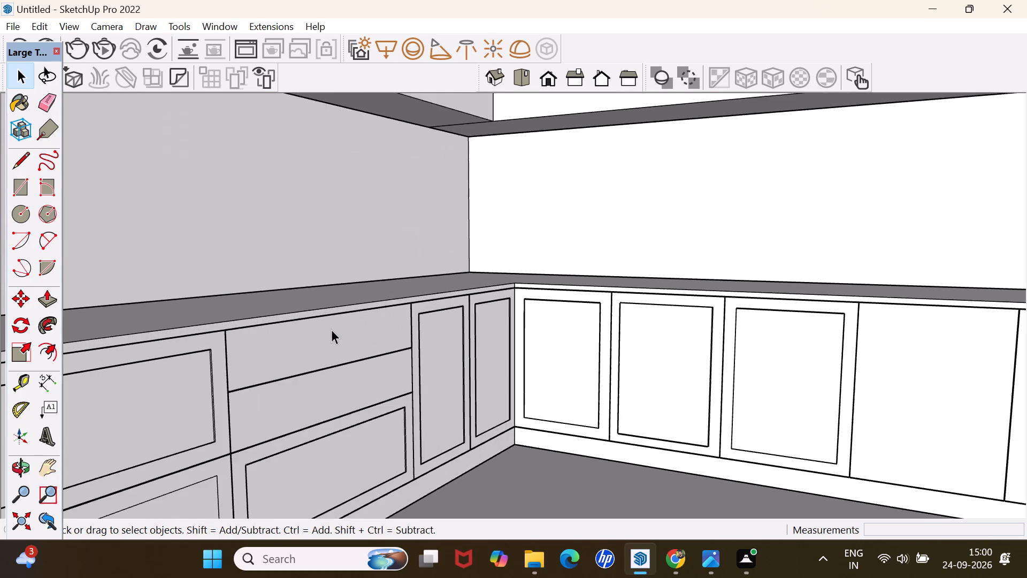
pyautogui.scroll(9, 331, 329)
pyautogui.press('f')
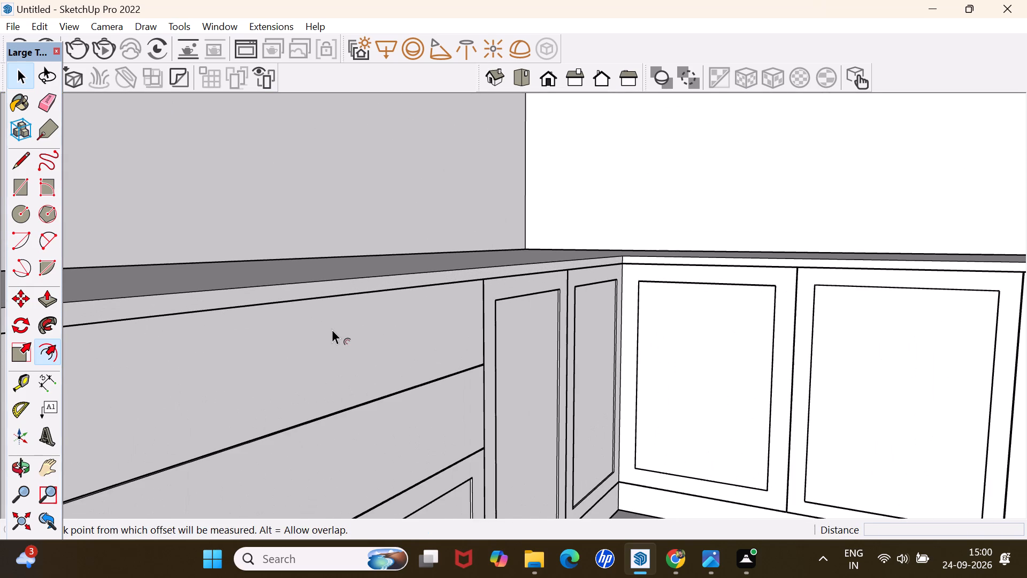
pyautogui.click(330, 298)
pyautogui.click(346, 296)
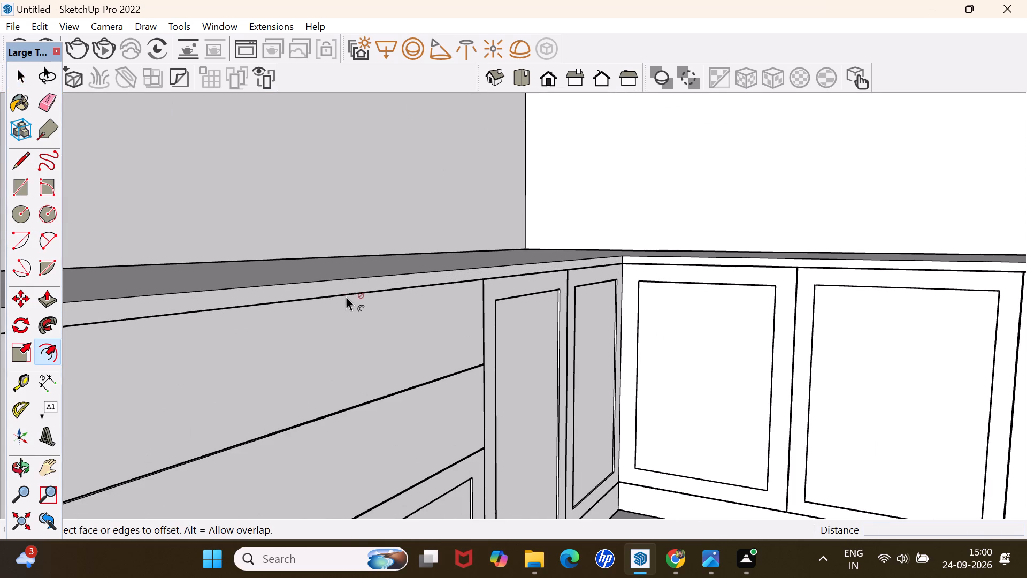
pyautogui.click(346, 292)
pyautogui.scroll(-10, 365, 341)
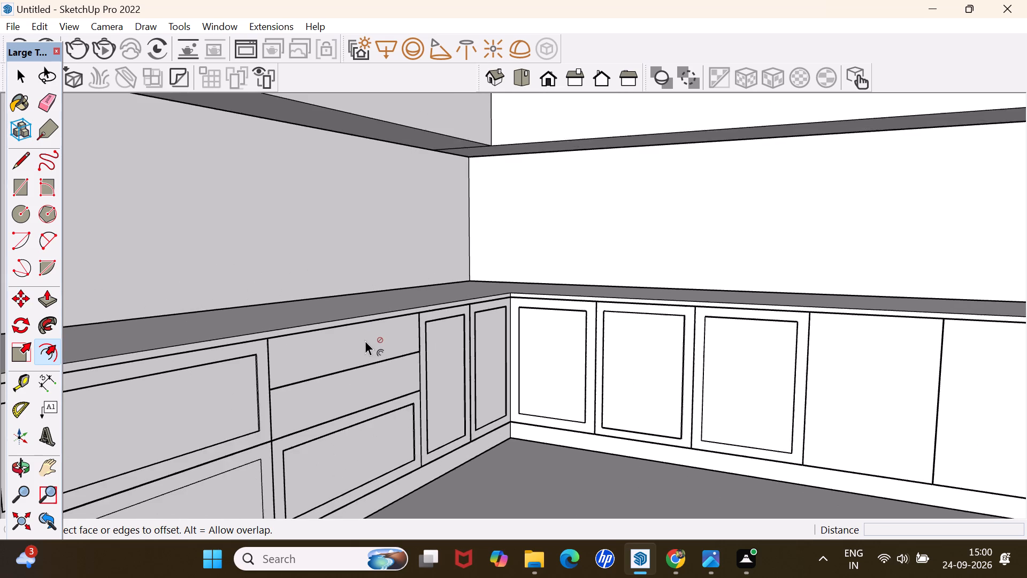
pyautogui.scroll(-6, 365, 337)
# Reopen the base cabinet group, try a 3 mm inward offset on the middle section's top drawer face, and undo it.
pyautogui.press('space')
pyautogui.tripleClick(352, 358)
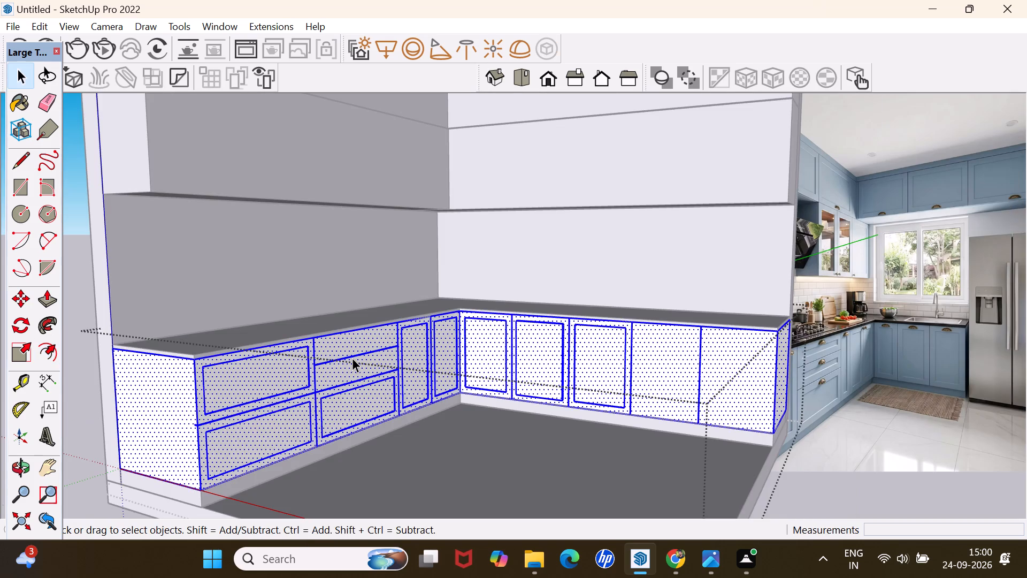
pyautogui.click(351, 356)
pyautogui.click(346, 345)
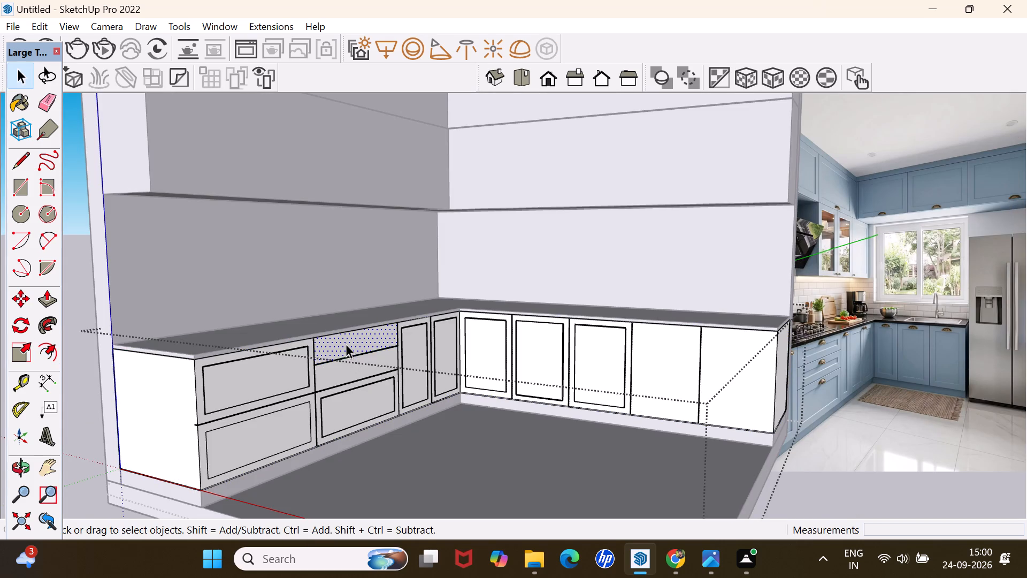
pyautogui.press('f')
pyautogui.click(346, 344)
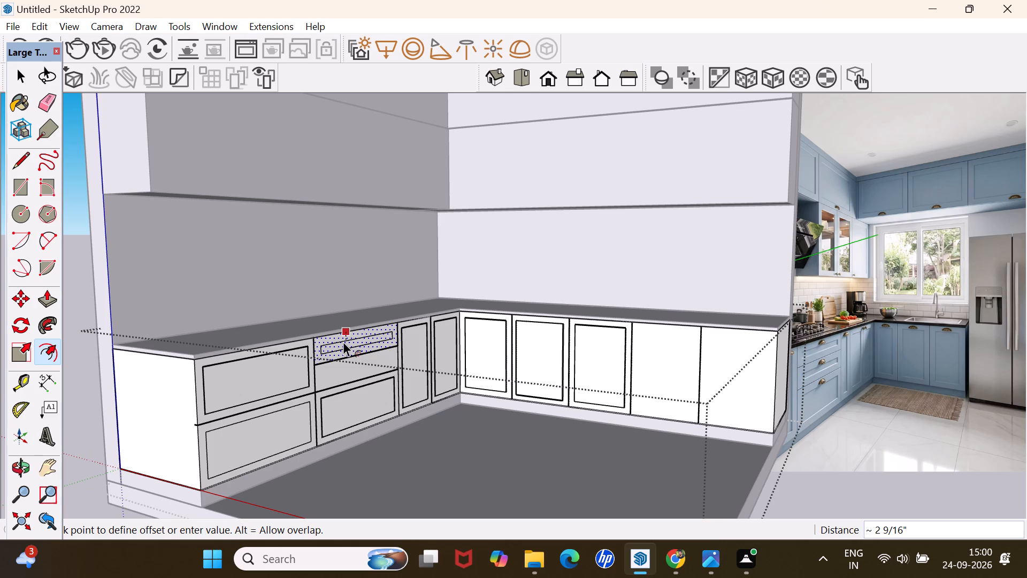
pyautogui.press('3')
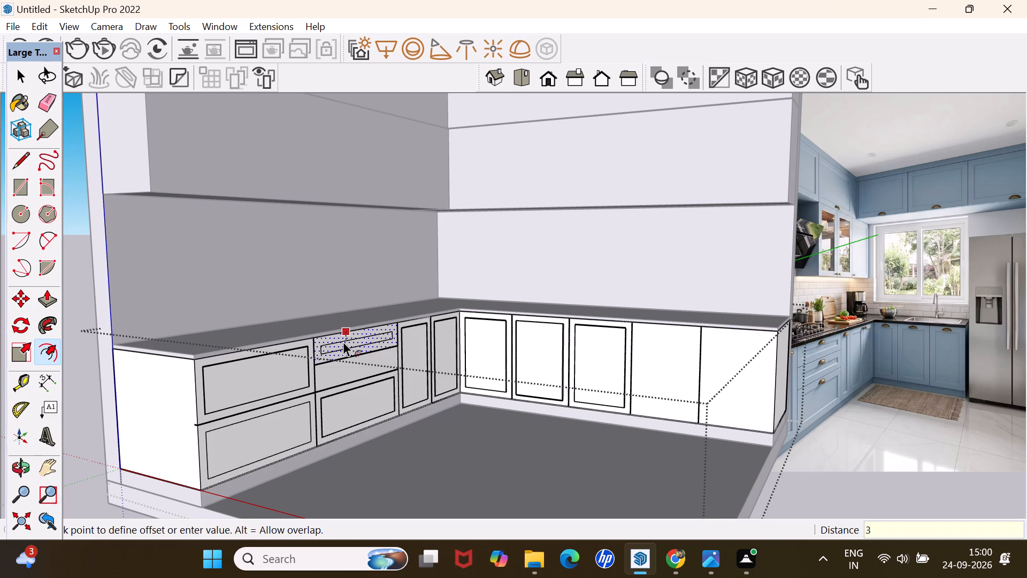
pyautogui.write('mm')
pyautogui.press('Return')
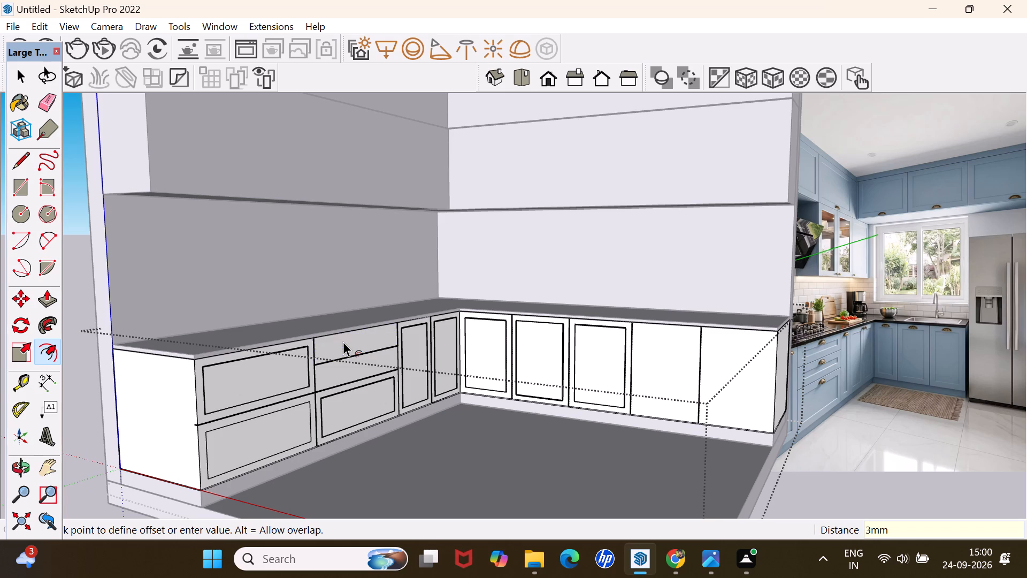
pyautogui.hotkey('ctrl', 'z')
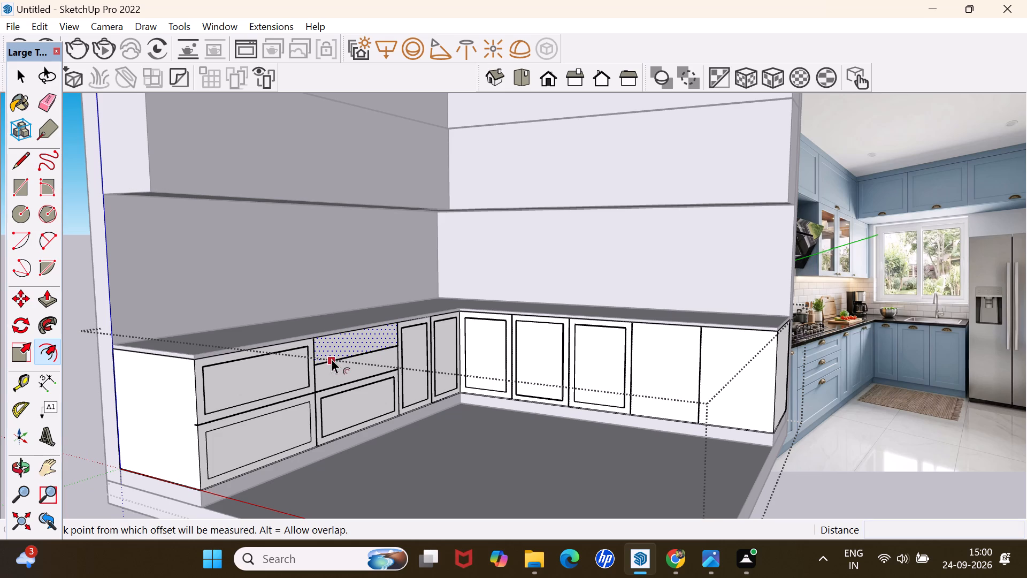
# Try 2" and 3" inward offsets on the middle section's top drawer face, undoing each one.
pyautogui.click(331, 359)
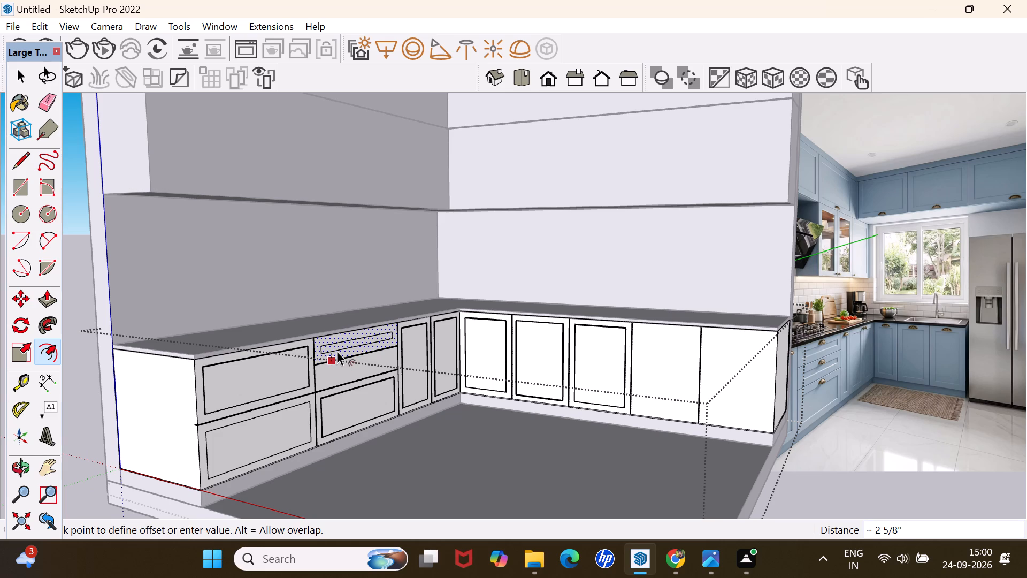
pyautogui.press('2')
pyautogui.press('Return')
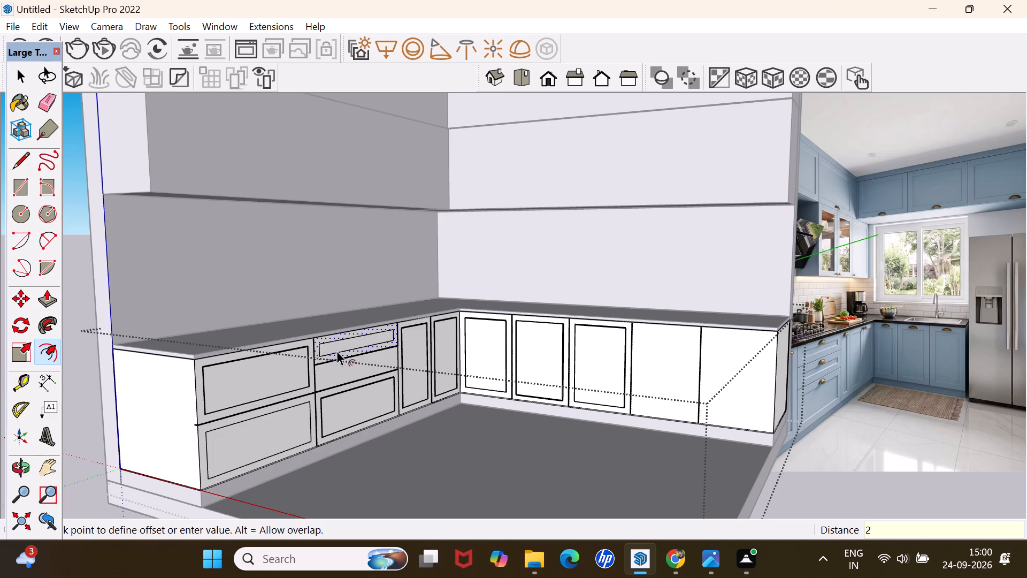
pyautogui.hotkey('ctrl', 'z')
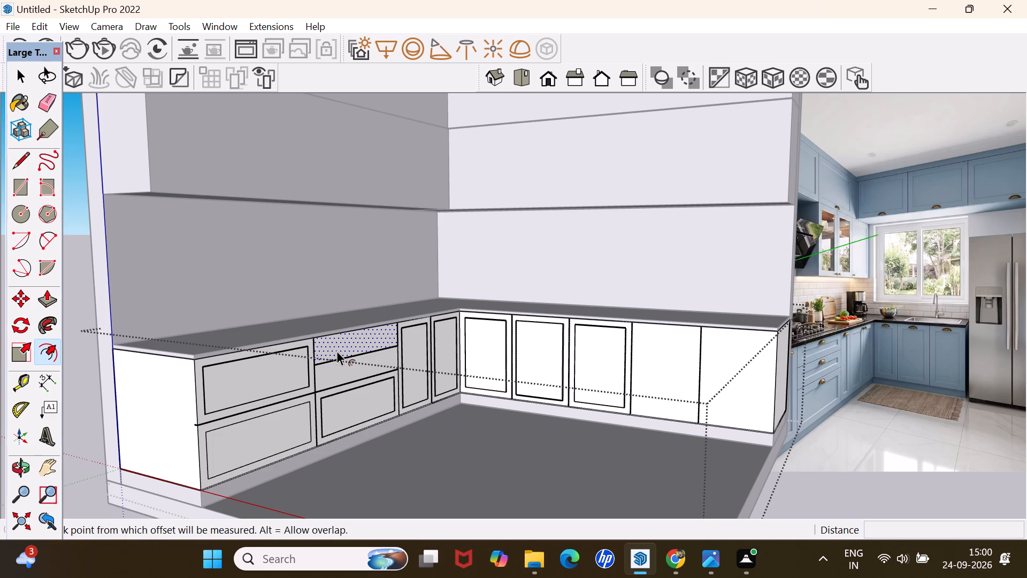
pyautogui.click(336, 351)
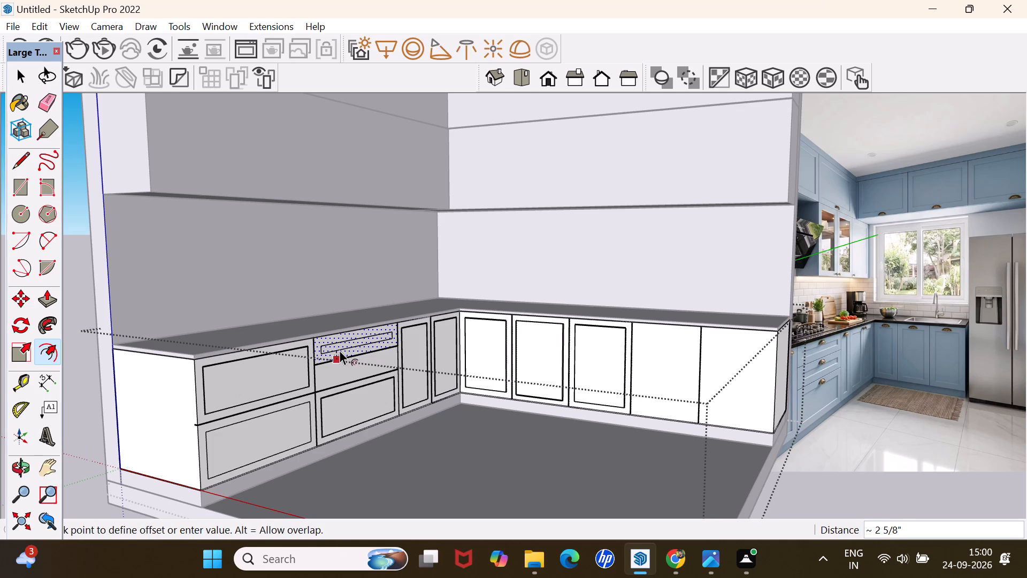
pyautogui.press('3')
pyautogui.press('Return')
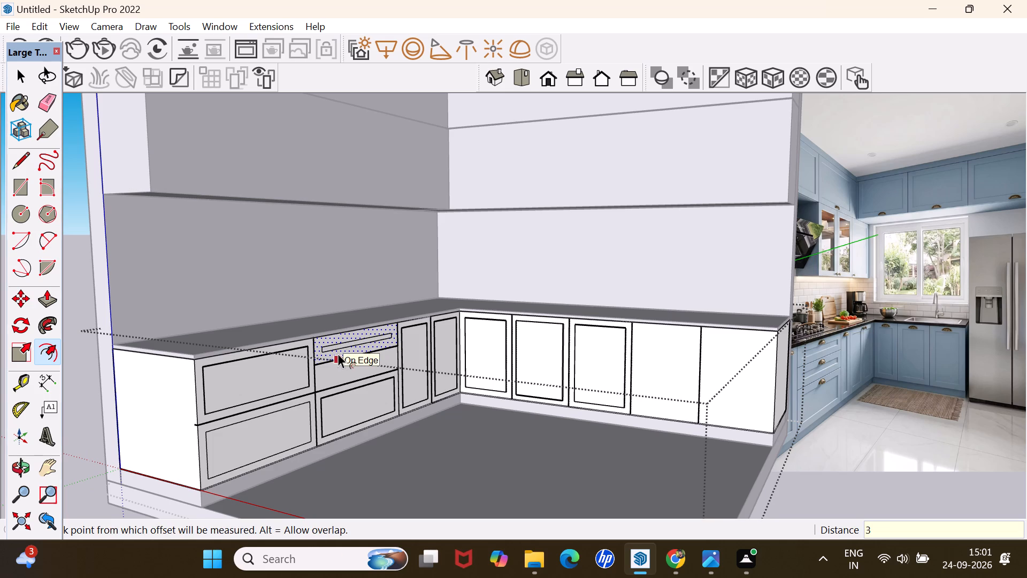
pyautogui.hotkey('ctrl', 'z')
# Offset the outline of the side-wall middle section's top drawer face 2" inward.
pyautogui.click(338, 353)
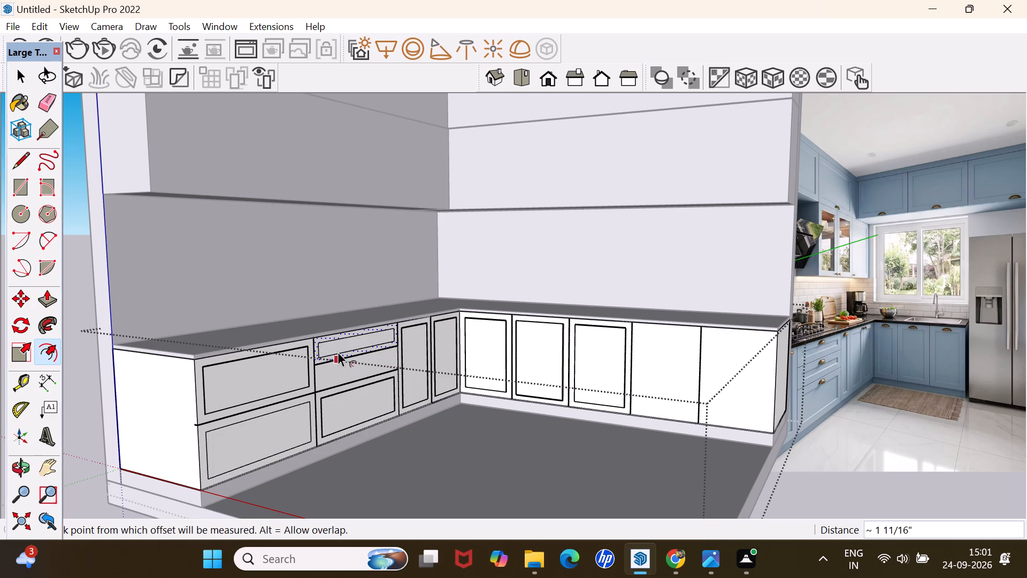
pyautogui.press('2')
pyautogui.press('Return')
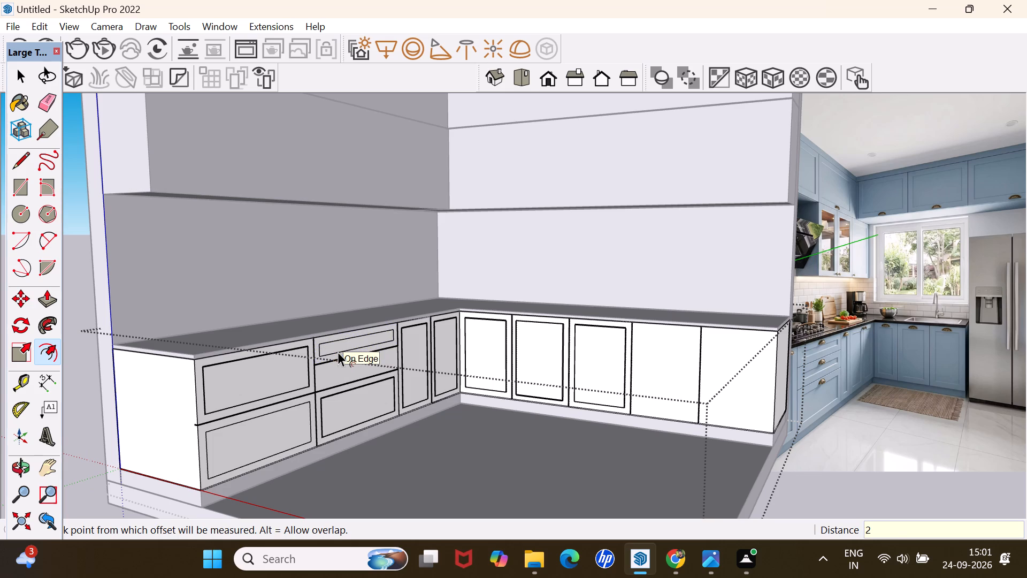
# Offset the outline of the middle section's second drawer face, directly below the top one, 2" inward.
pyautogui.scroll(5, 331, 389)
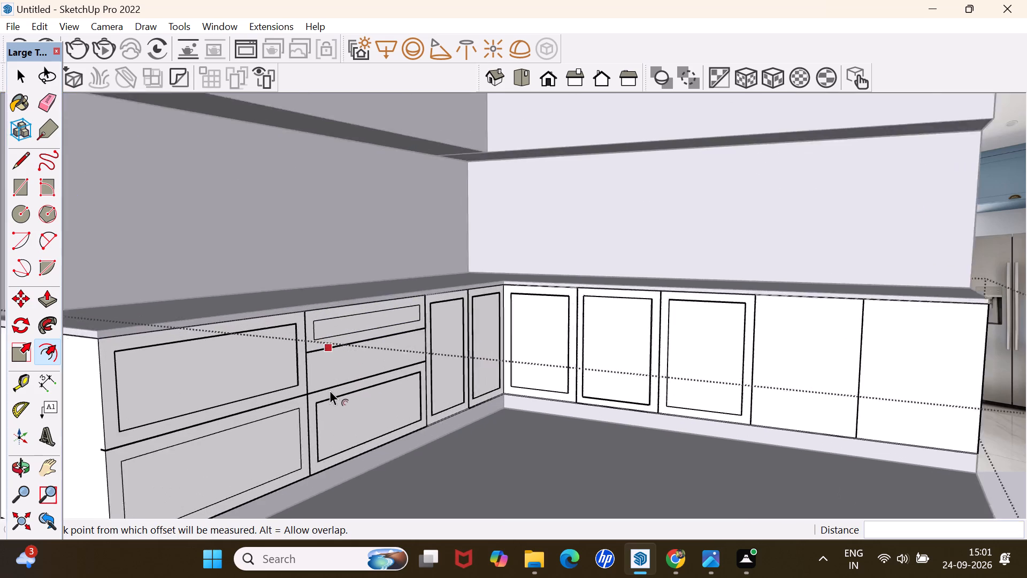
pyautogui.scroll(16, 326, 390)
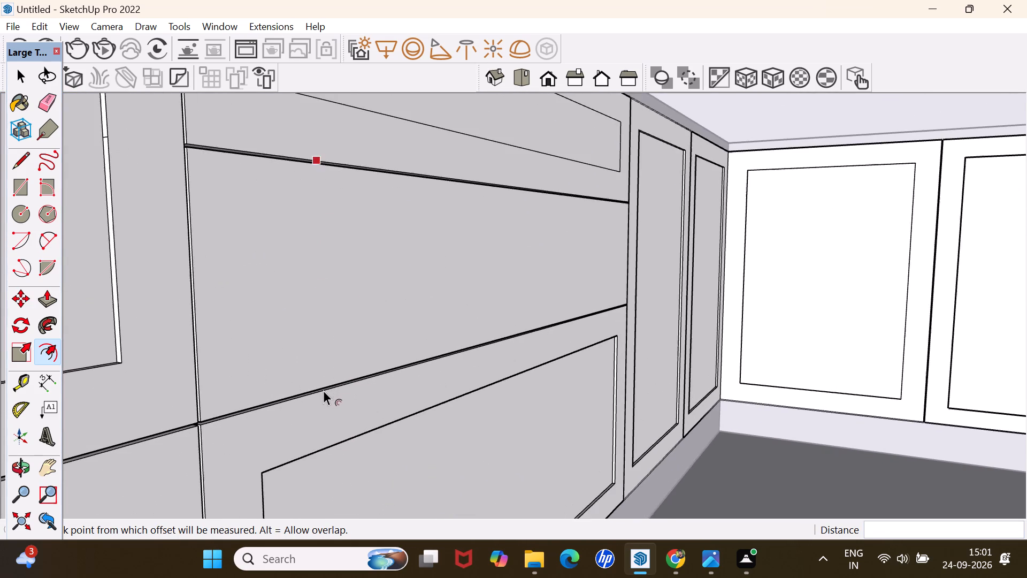
pyautogui.scroll(1, 324, 390)
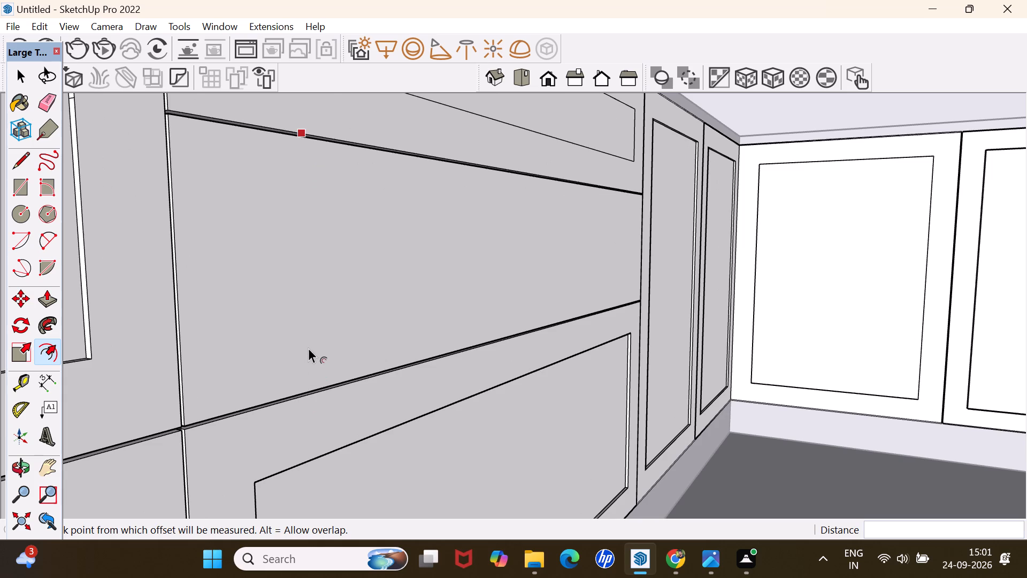
pyautogui.press('space')
pyautogui.click(304, 345)
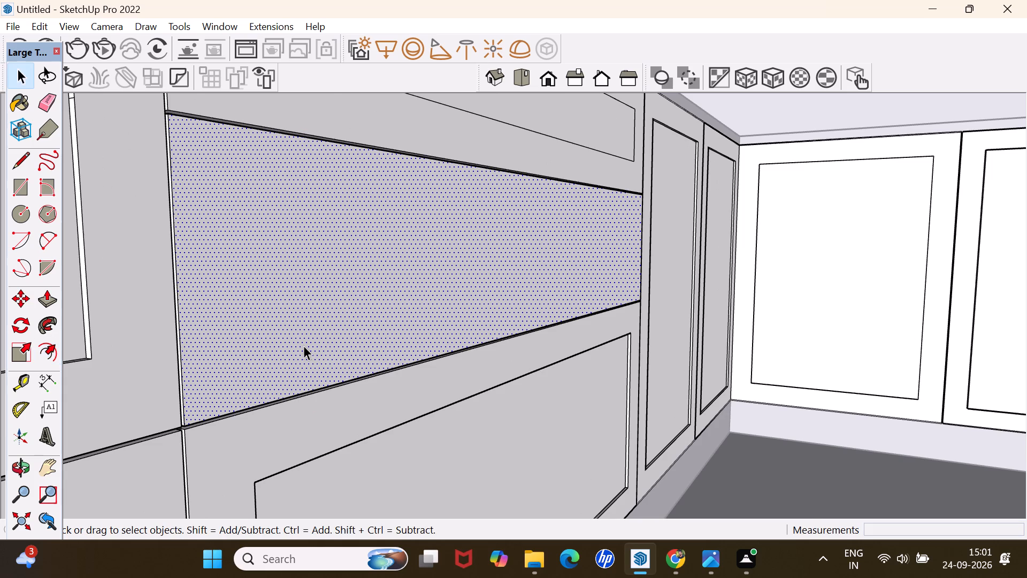
pyautogui.press('f')
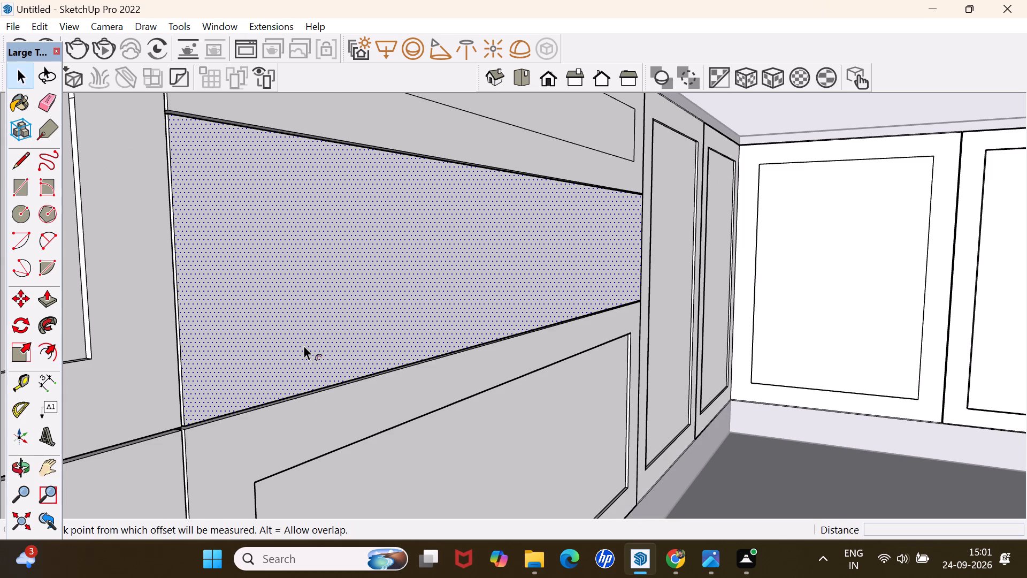
pyautogui.click(303, 345)
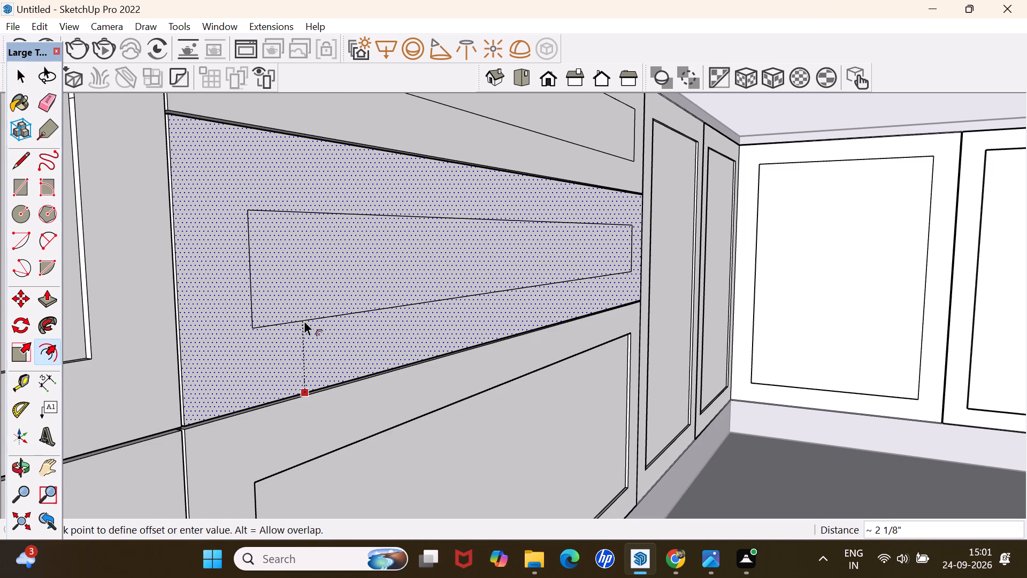
pyautogui.press('2')
pyautogui.press('Return')
pyautogui.press('space')
pyautogui.scroll(-8, 304, 321)
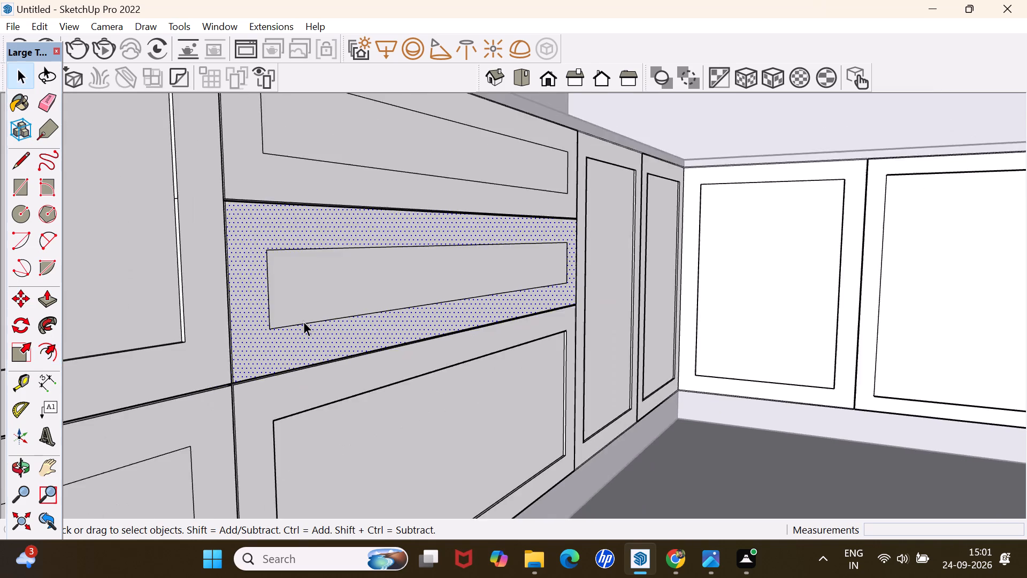
pyautogui.scroll(-4, 303, 321)
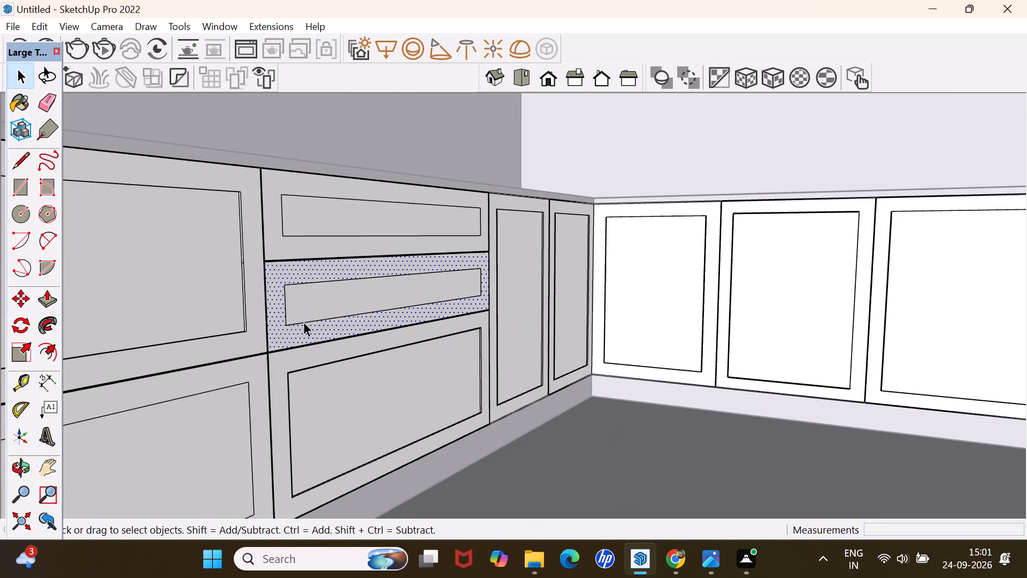
# Push/Pull the inset panel of the middle section's second drawer 3 mm and repeat the operation on the top drawer's inset panel.
pyautogui.press('p')
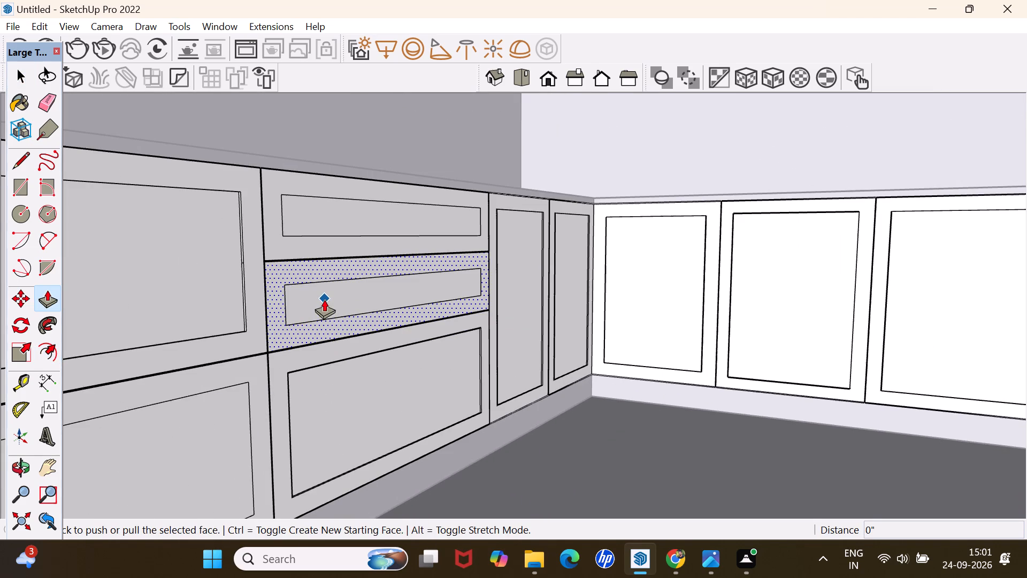
pyautogui.press('space')
pyautogui.click(324, 297)
pyautogui.press('p')
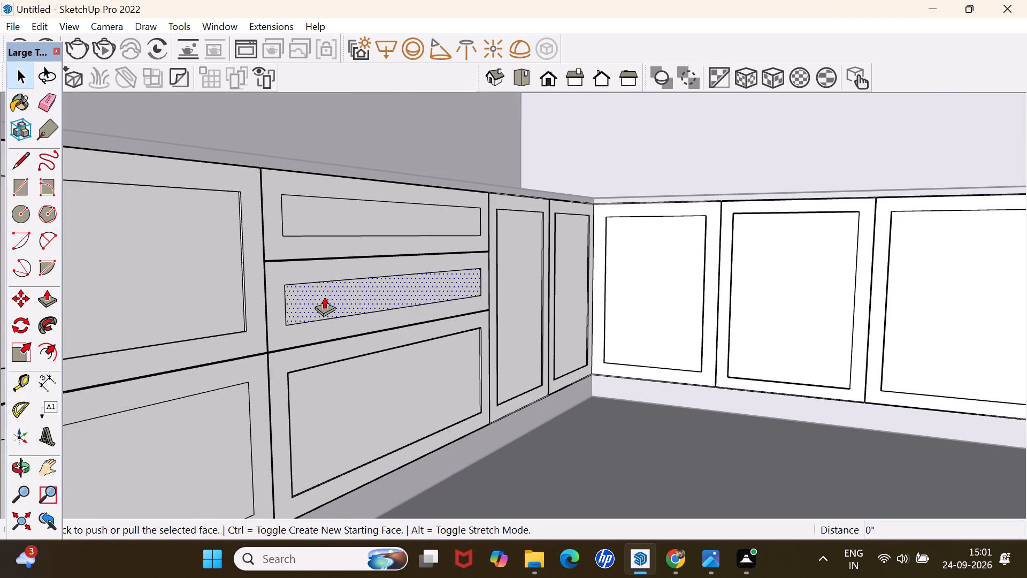
pyautogui.click(324, 296)
pyautogui.write('3mm')
pyautogui.press('Return')
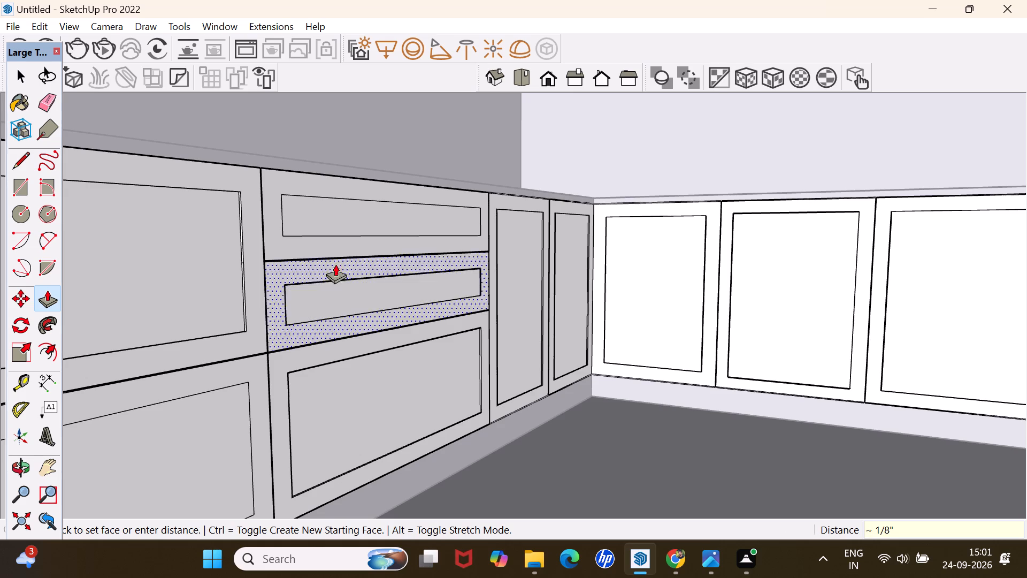
pyautogui.doubleClick(339, 211)
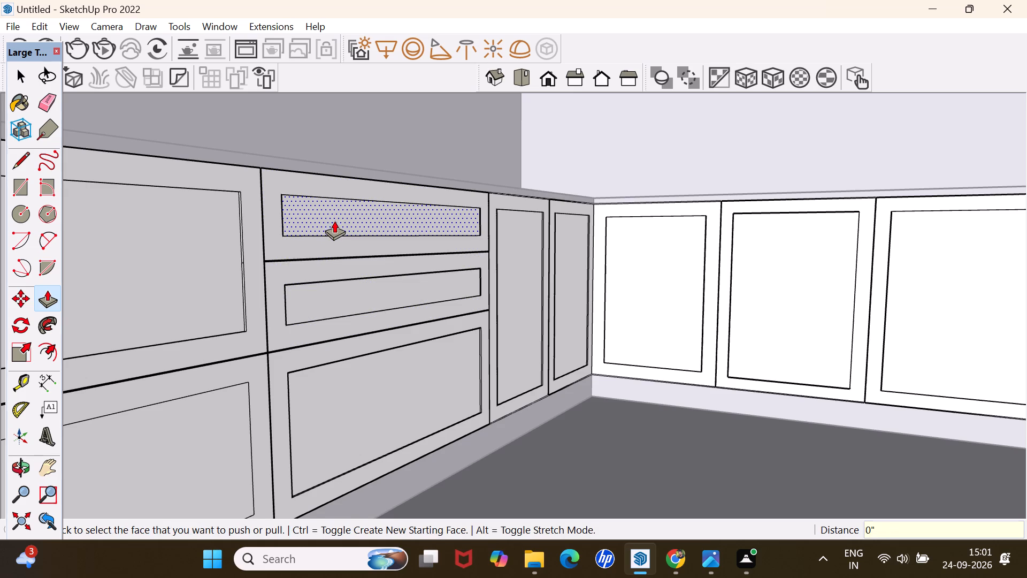
pyautogui.press('space')
# Examine the middle section's drawer panels up close, exit the base cabinet group, and view the whole kitchen beside the reference image.
pyautogui.scroll(8, 333, 222)
pyautogui.moveTo(332, 223); pyautogui.dragTo(390, 224, button='middle')
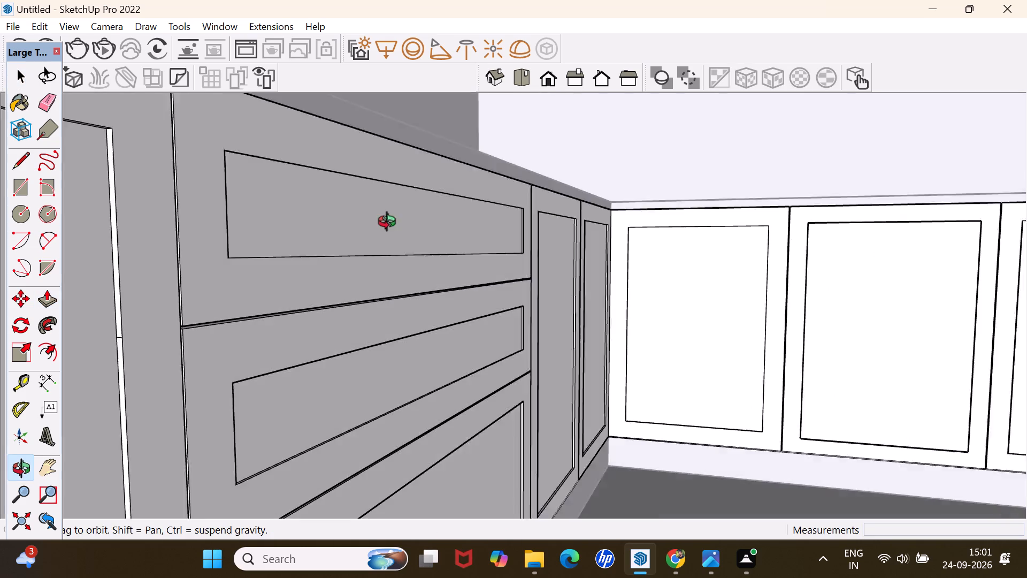
pyautogui.moveTo(390, 224); pyautogui.dragTo(392, 233, button='middle')
pyautogui.scroll(-20, 391, 233)
pyautogui.scroll(-7, 391, 233)
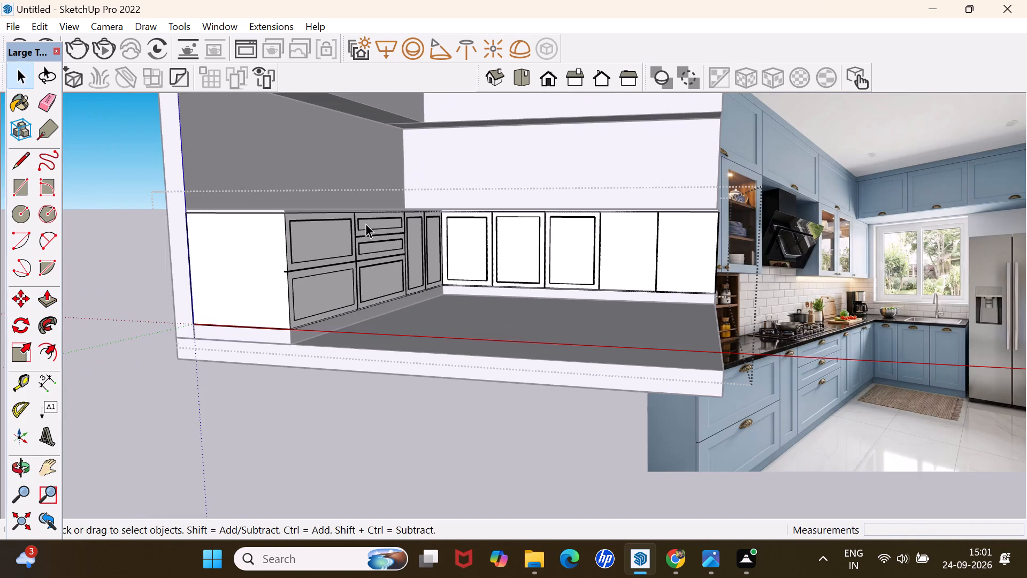
pyautogui.click(372, 482)
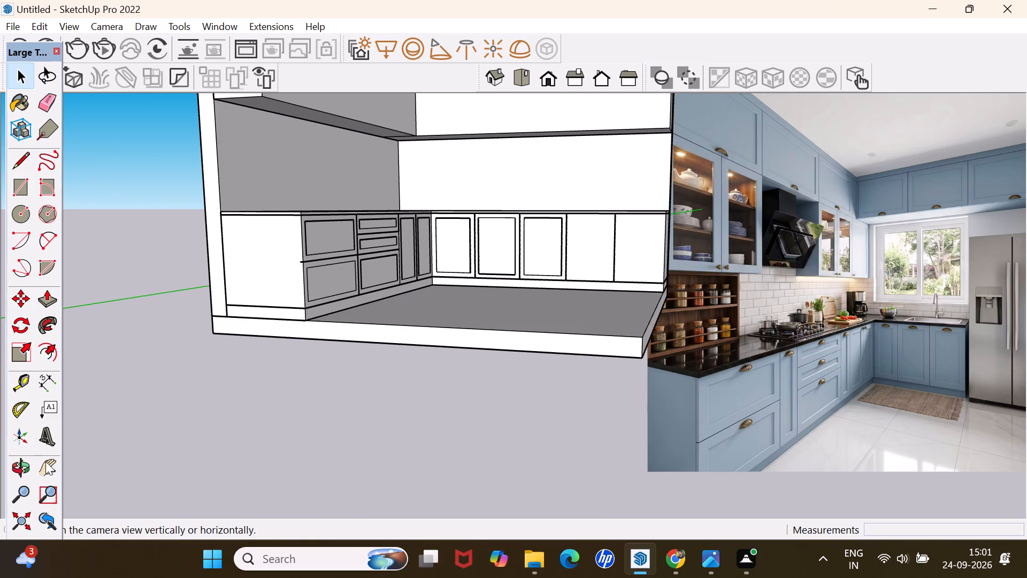
pyautogui.click(48, 457)
pyautogui.moveTo(546, 170); pyautogui.dragTo(481, 264)
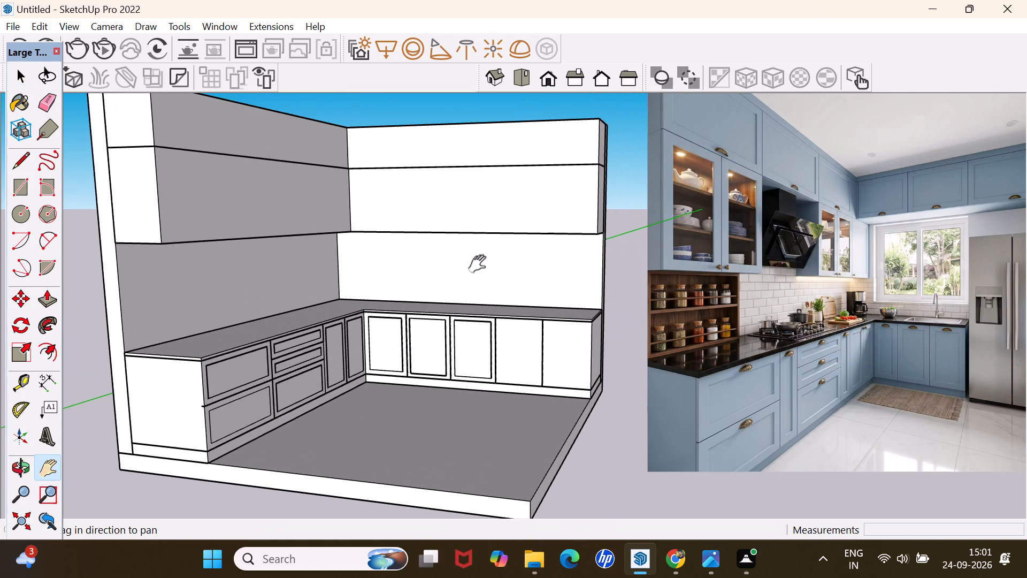
pyautogui.scroll(-3, 484, 261)
pyautogui.scroll(2, 485, 261)
pyautogui.press('space')
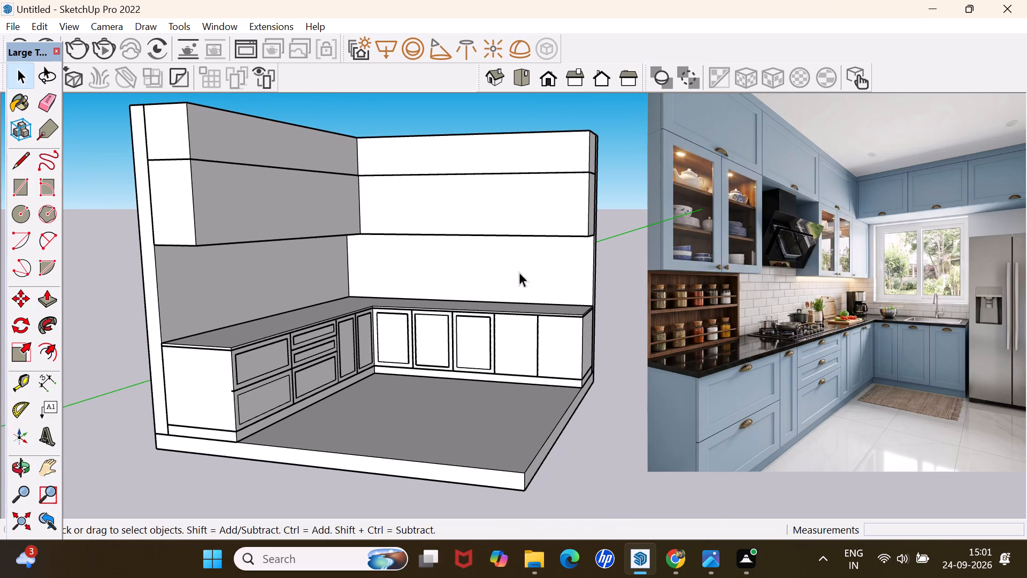
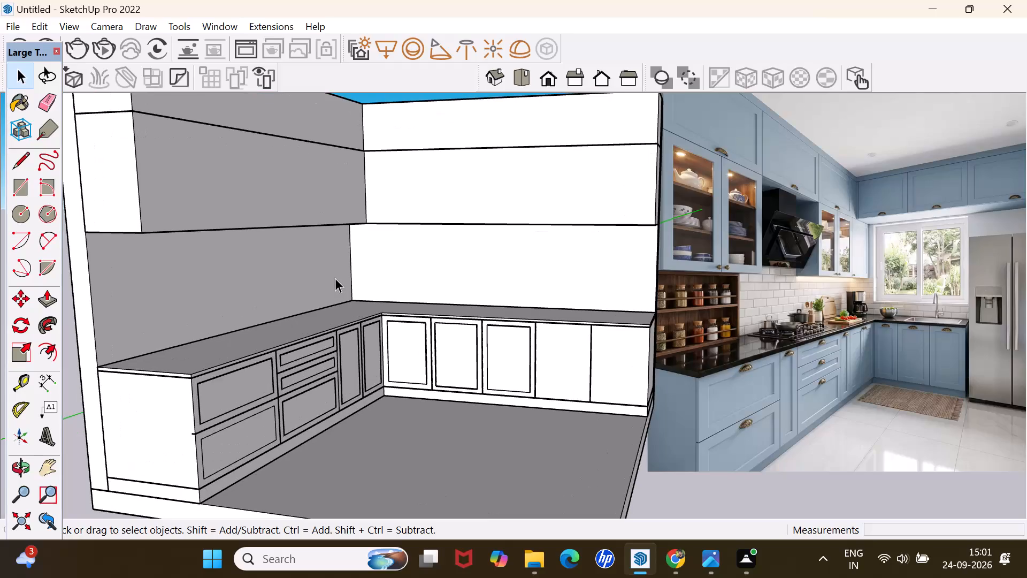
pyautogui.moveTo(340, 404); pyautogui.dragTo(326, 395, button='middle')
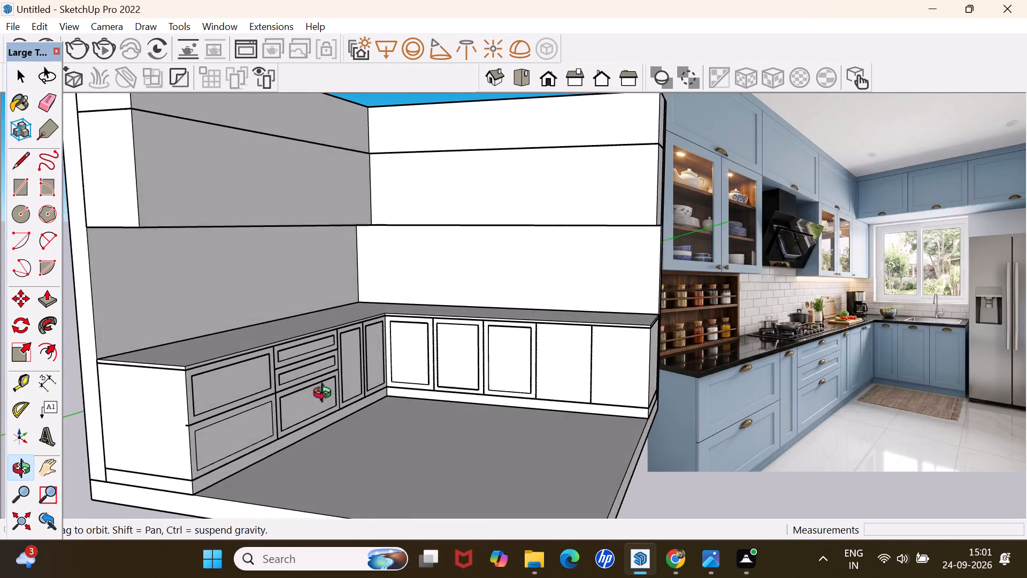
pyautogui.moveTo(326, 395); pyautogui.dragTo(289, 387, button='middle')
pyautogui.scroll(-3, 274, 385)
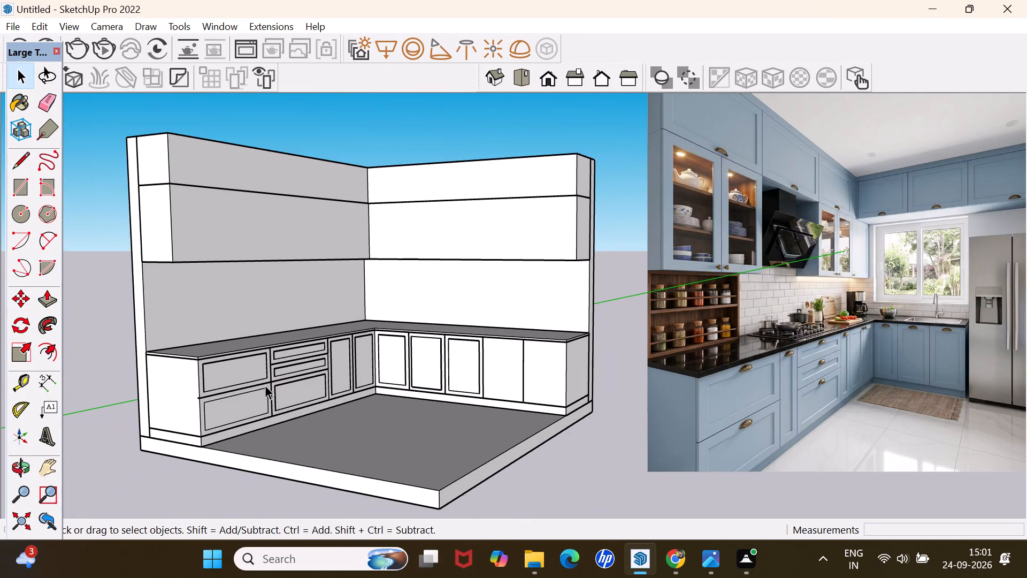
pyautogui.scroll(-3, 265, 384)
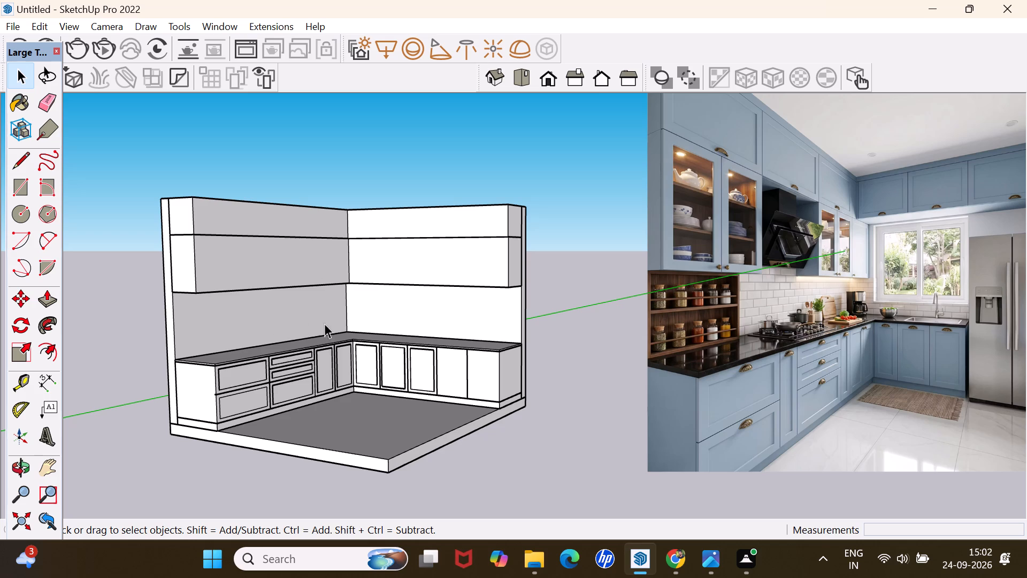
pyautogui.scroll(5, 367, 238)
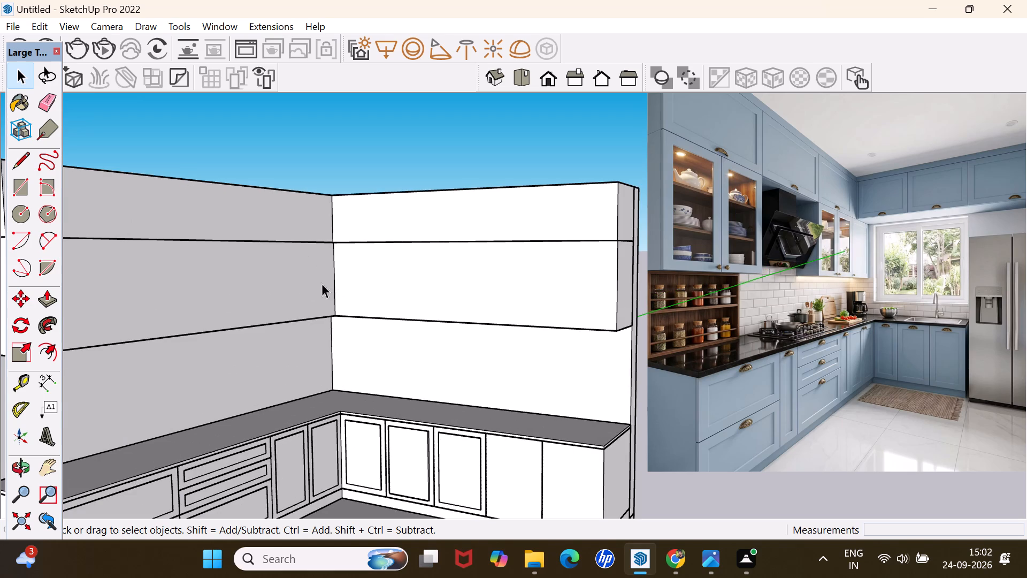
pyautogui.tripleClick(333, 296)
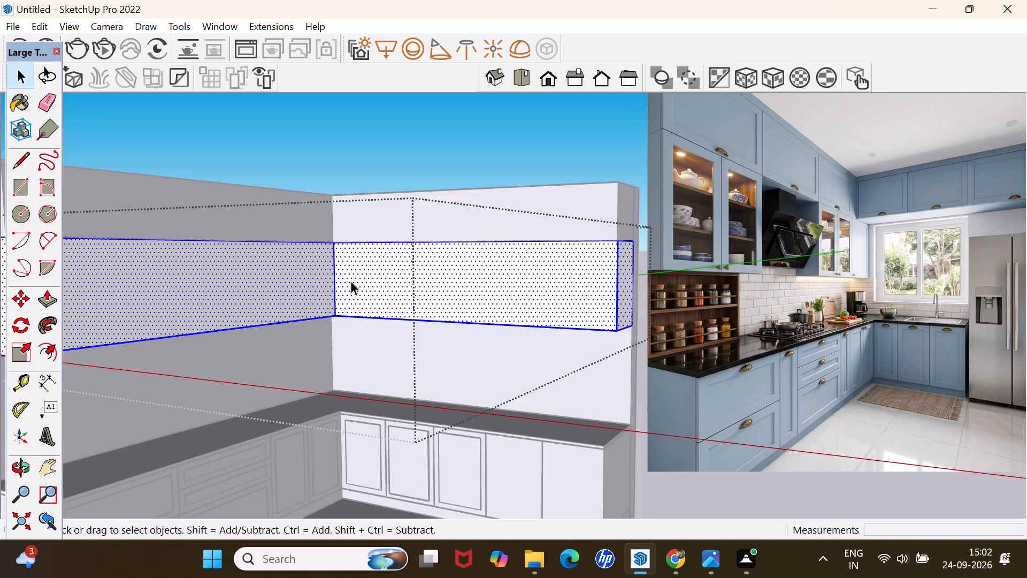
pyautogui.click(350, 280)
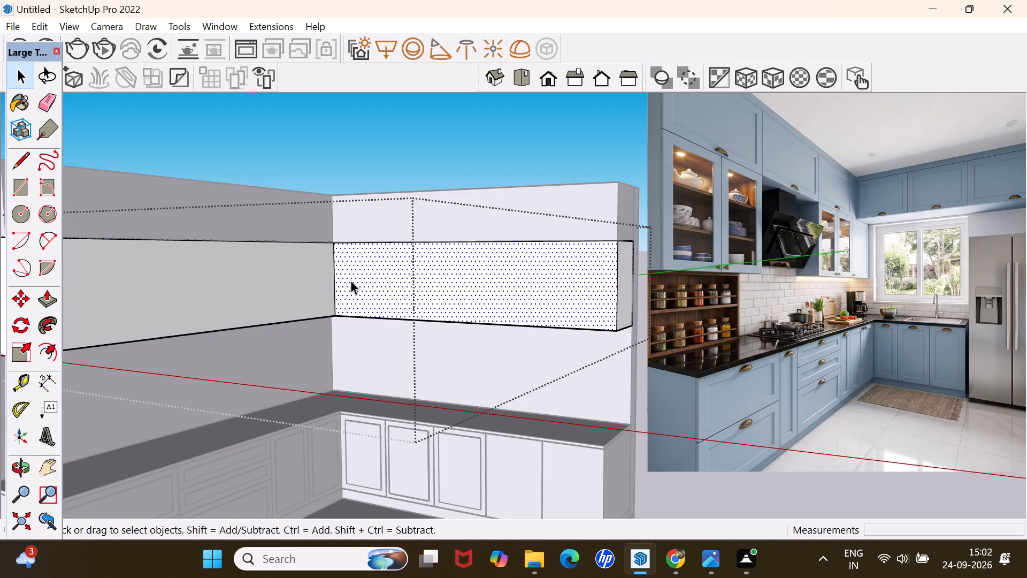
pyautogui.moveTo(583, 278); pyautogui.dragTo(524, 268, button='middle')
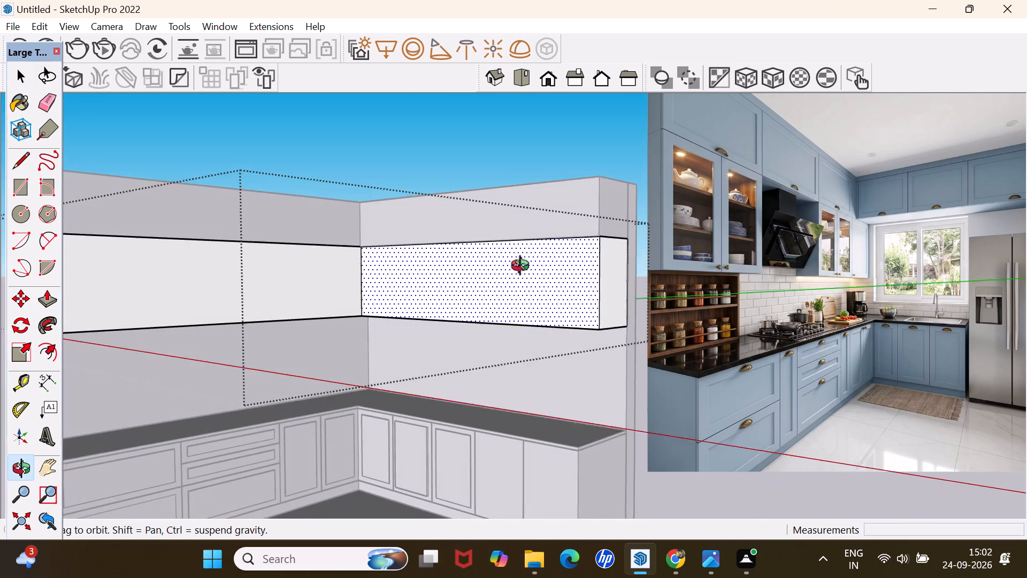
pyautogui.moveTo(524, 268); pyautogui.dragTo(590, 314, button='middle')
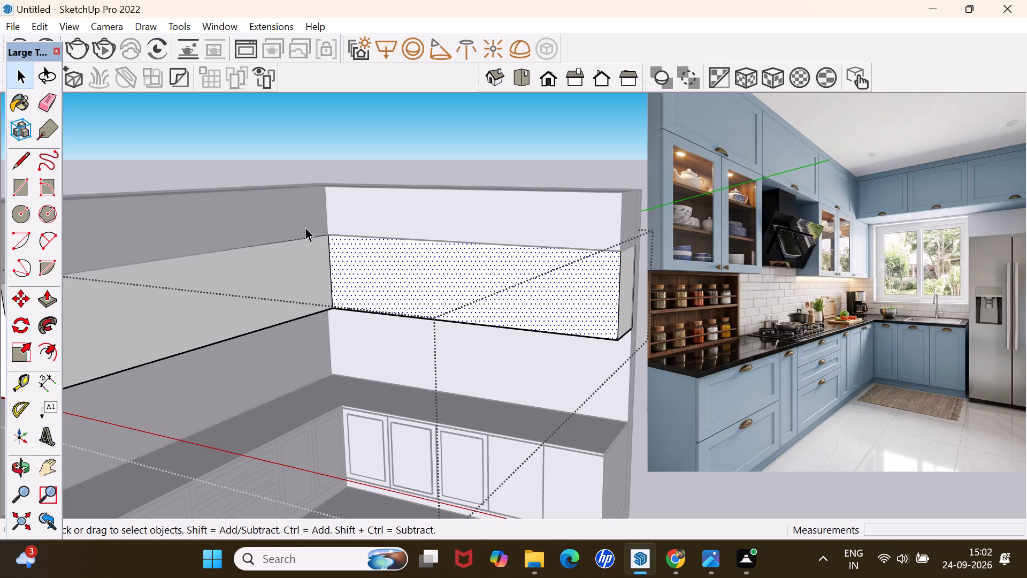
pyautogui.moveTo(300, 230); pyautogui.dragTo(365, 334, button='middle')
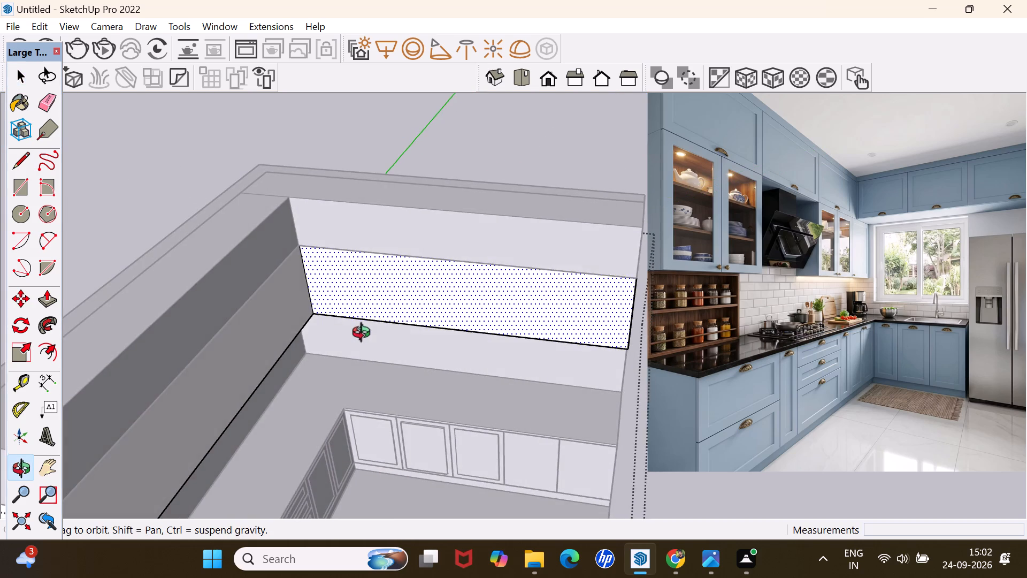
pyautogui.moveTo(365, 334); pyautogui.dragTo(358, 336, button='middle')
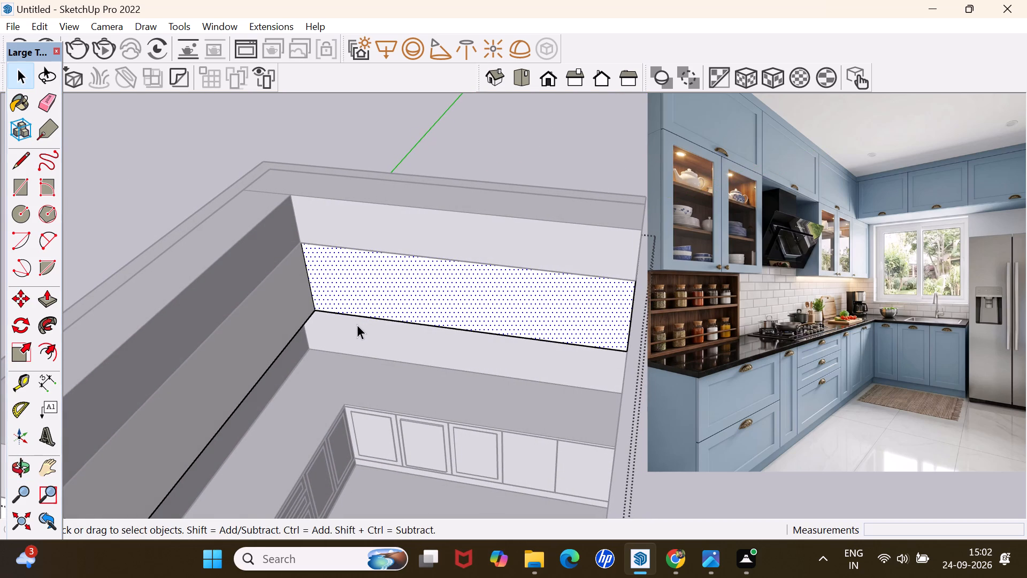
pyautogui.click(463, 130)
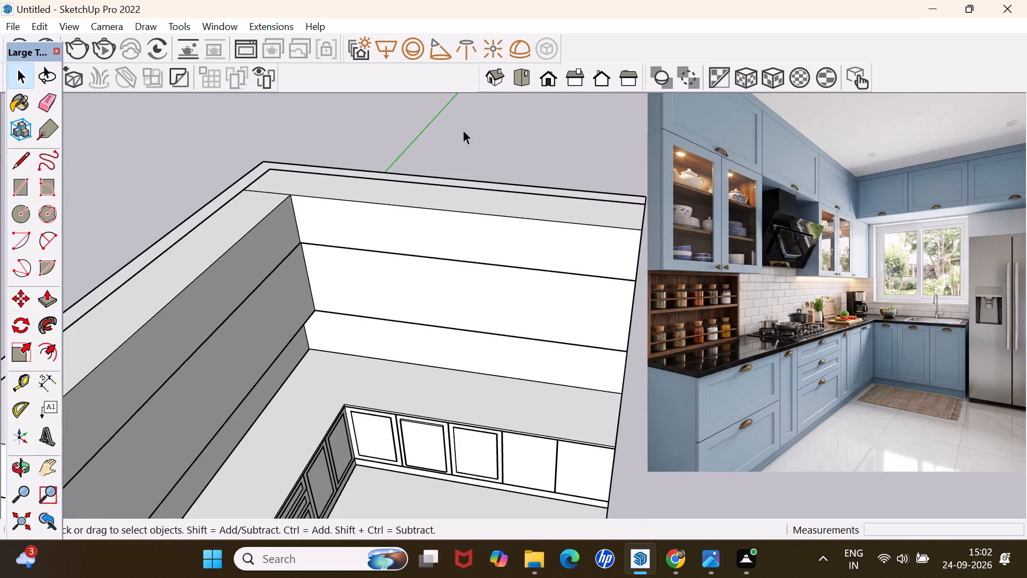
# Move the topmost L-shaped cabinet run about 8' 10" away from its place above the wall cabinets.
pyautogui.tripleClick(378, 227)
pyautogui.click(378, 225)
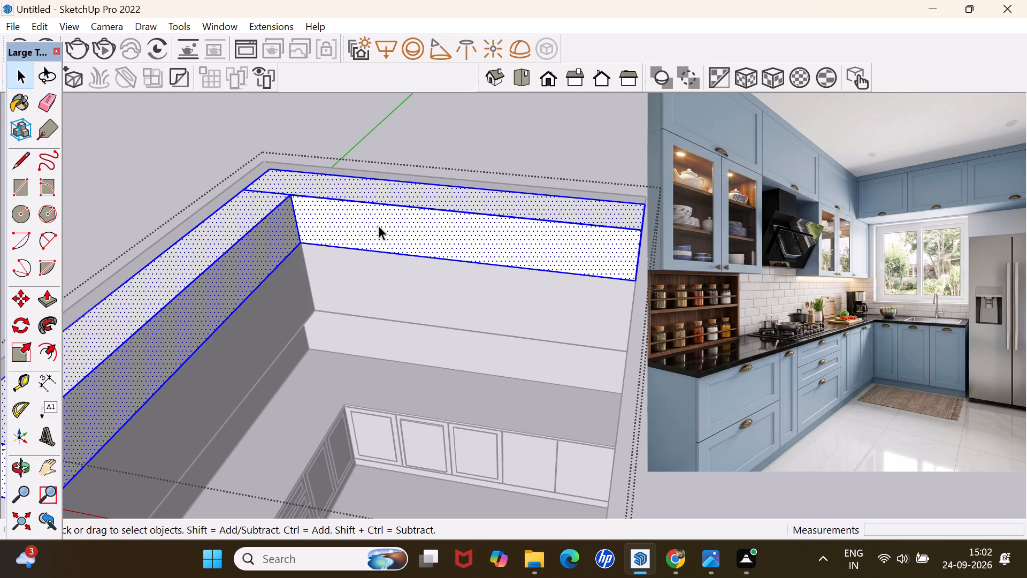
pyautogui.press('m')
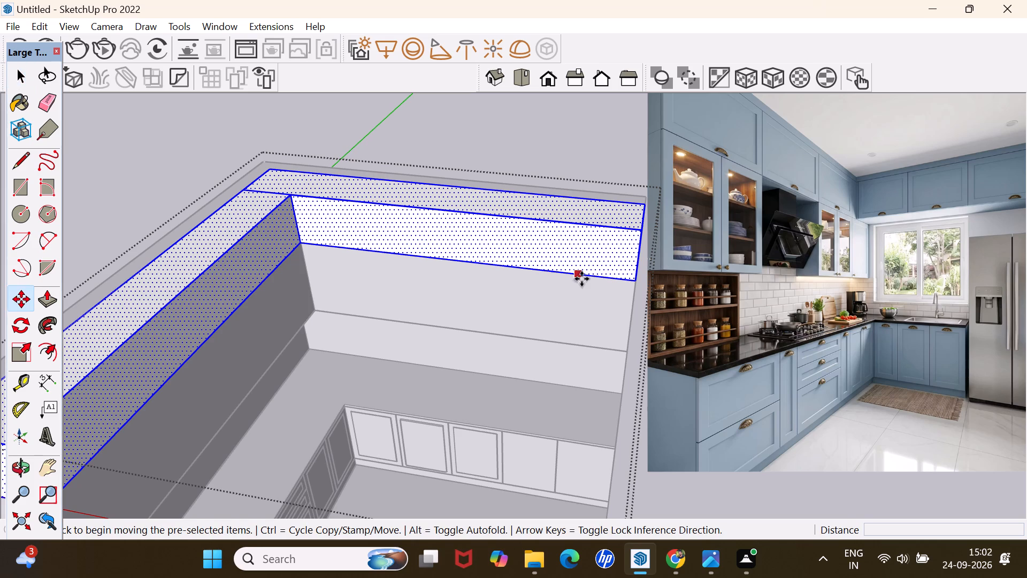
pyautogui.click(640, 283)
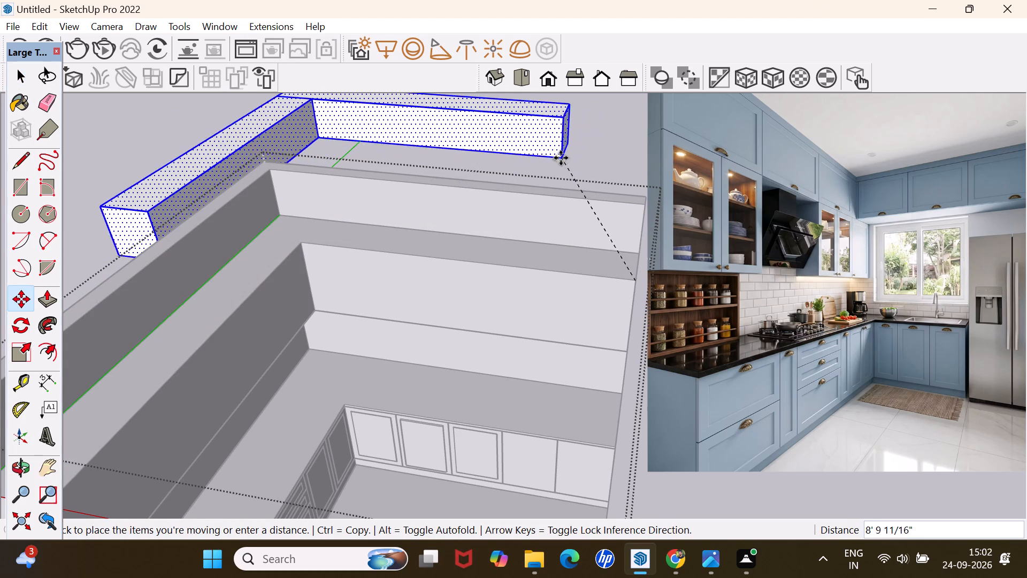
pyautogui.click(539, 159)
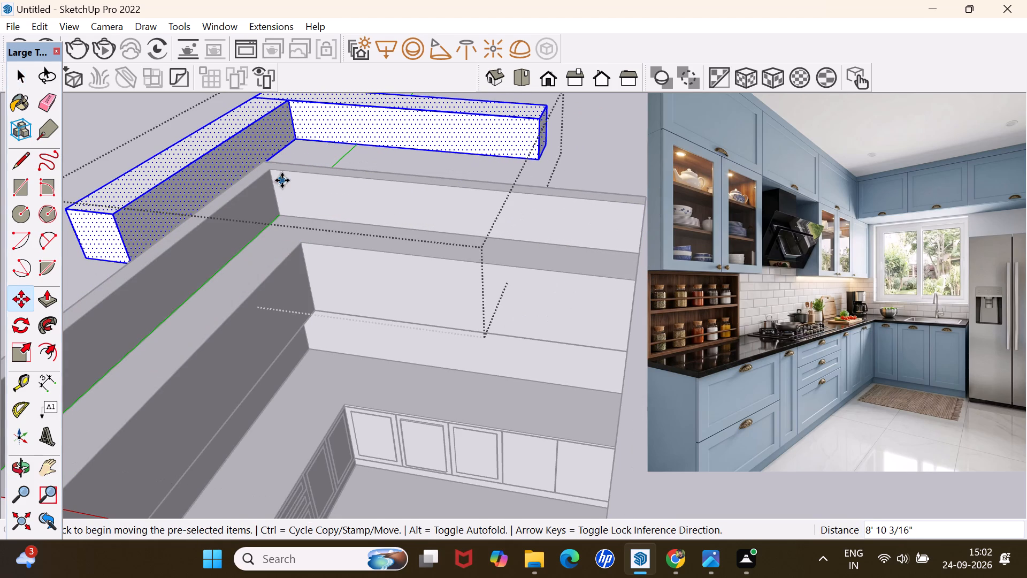
pyautogui.press('space')
pyautogui.moveTo(647, 140); pyautogui.dragTo(641, 145)
pyautogui.click(614, 146)
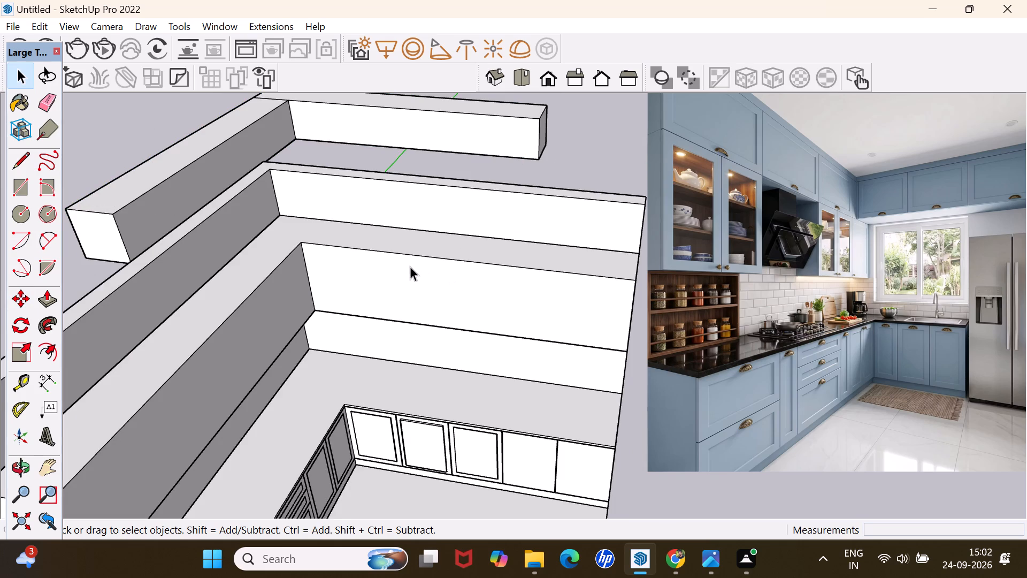
# Draw a 1' 6" line across the wall cabinets' top face, from the inner corner straight back to the rear edge.
pyautogui.press('l')
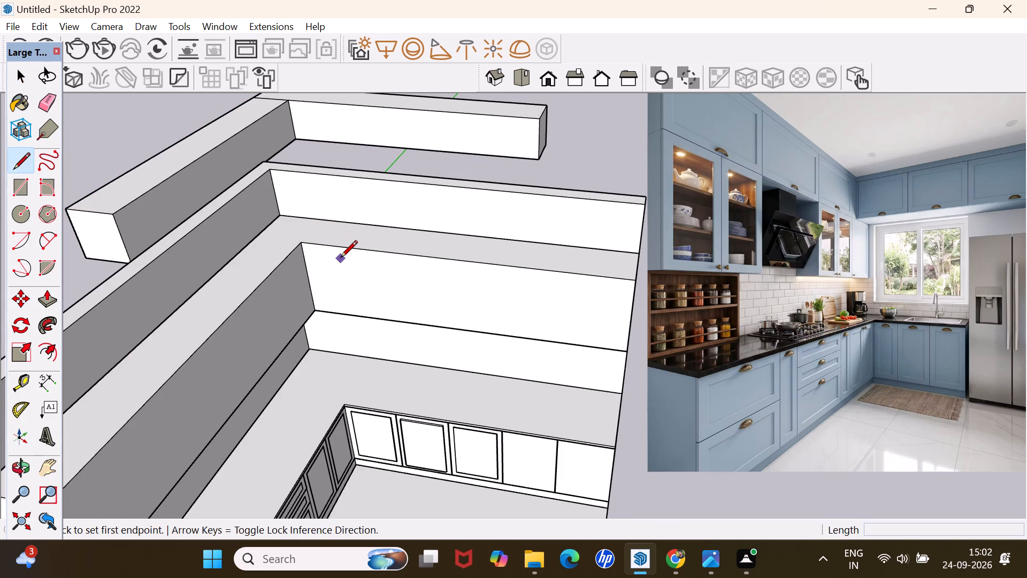
pyautogui.press('space')
pyautogui.tripleClick(332, 267)
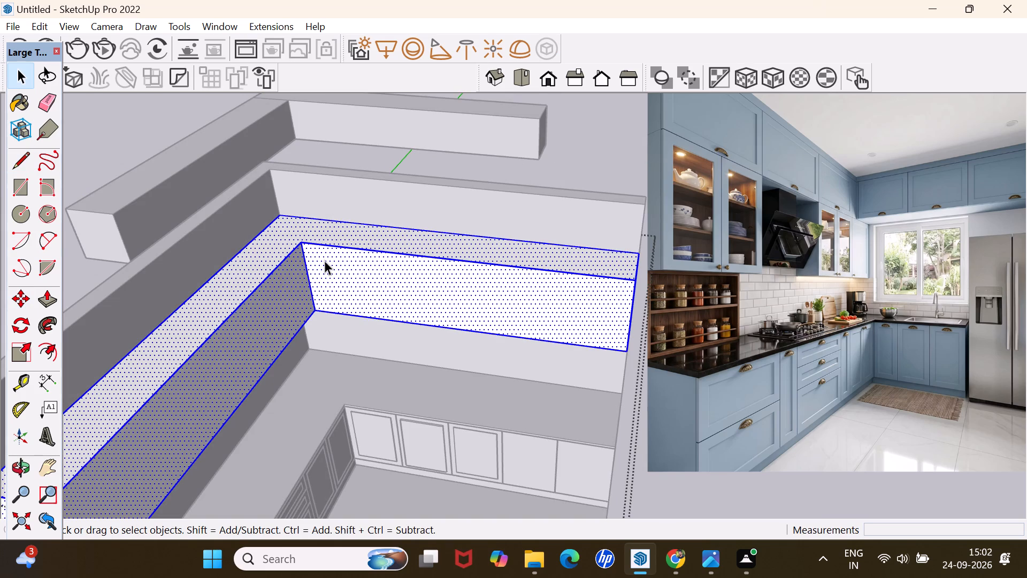
pyautogui.click(324, 260)
pyautogui.press('l')
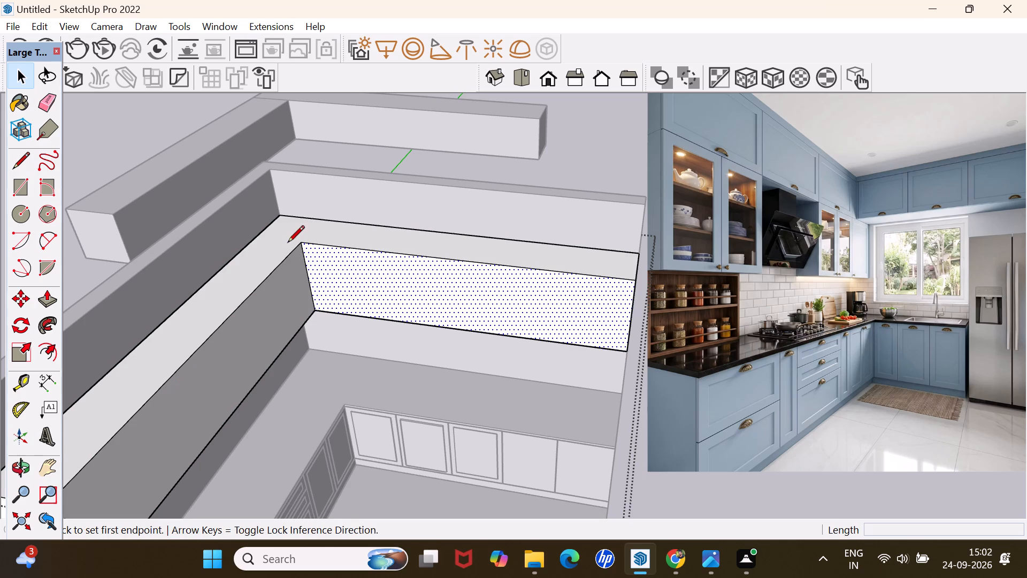
pyautogui.click(304, 243)
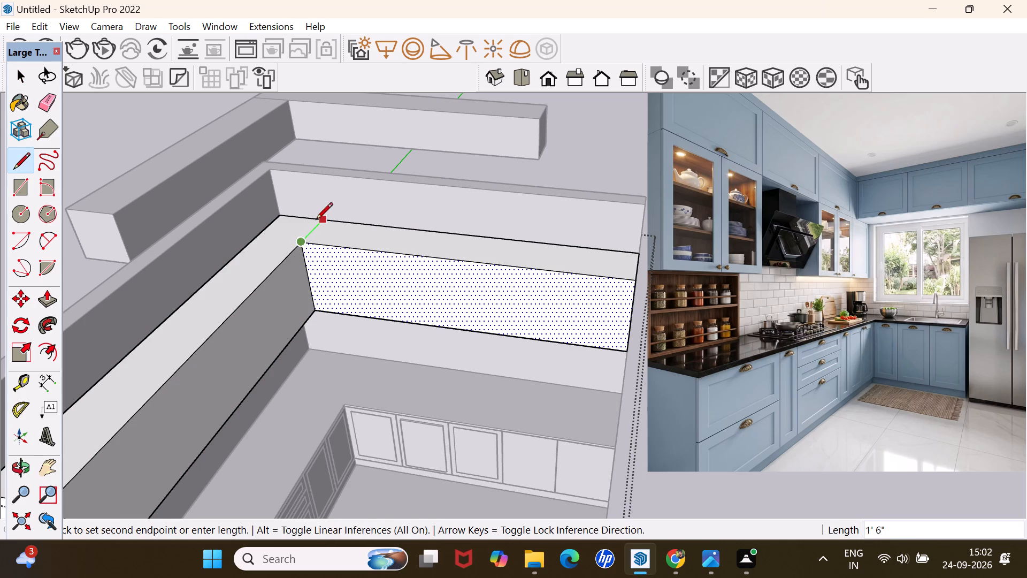
pyautogui.click(325, 215)
pyautogui.press('space')
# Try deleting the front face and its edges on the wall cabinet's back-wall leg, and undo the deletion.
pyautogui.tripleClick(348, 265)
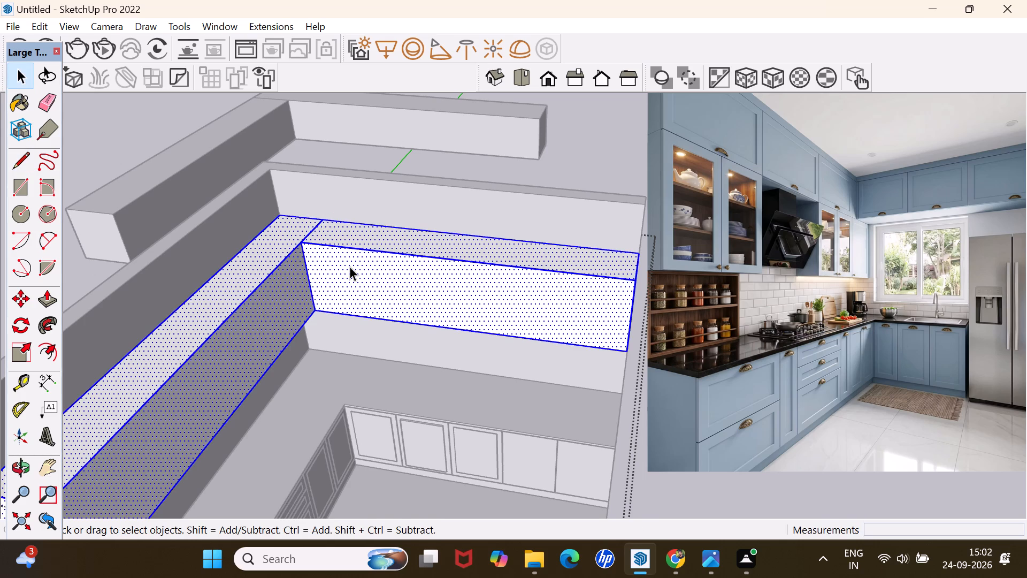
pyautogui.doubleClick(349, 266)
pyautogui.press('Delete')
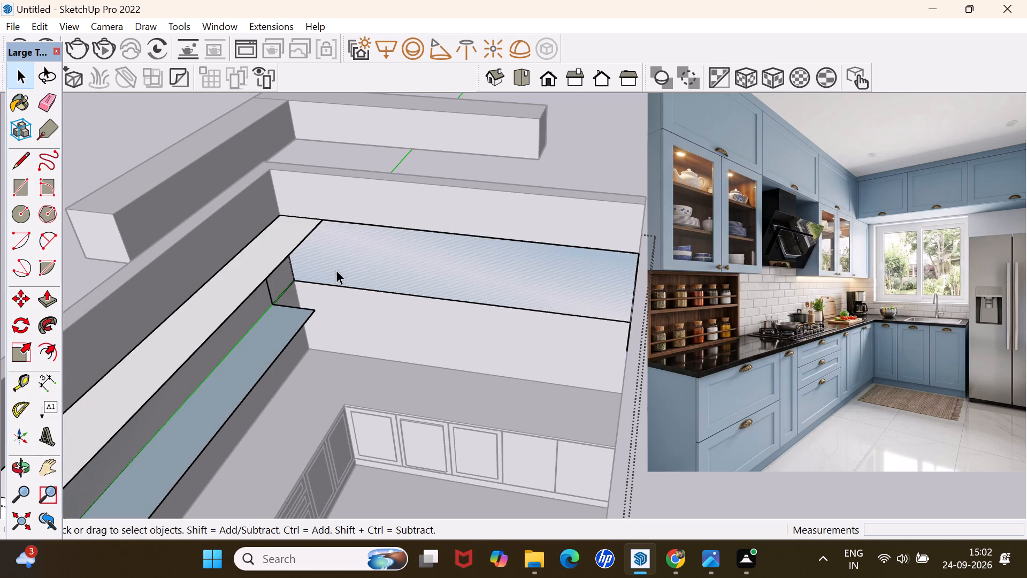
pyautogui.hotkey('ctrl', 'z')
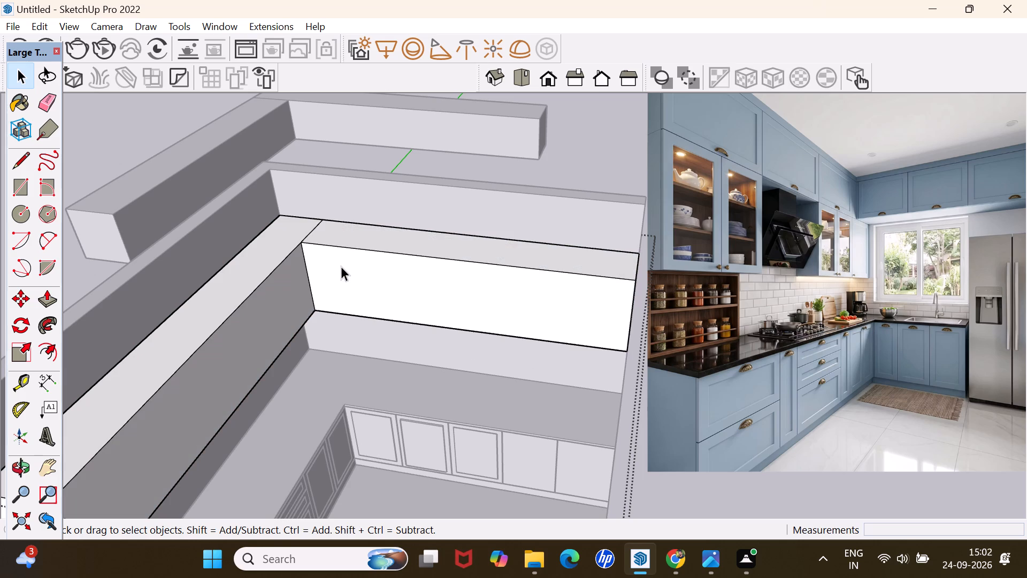
# Draw a 2' 6" vertical line down the wall cabinets' inner corner.
pyautogui.press('l')
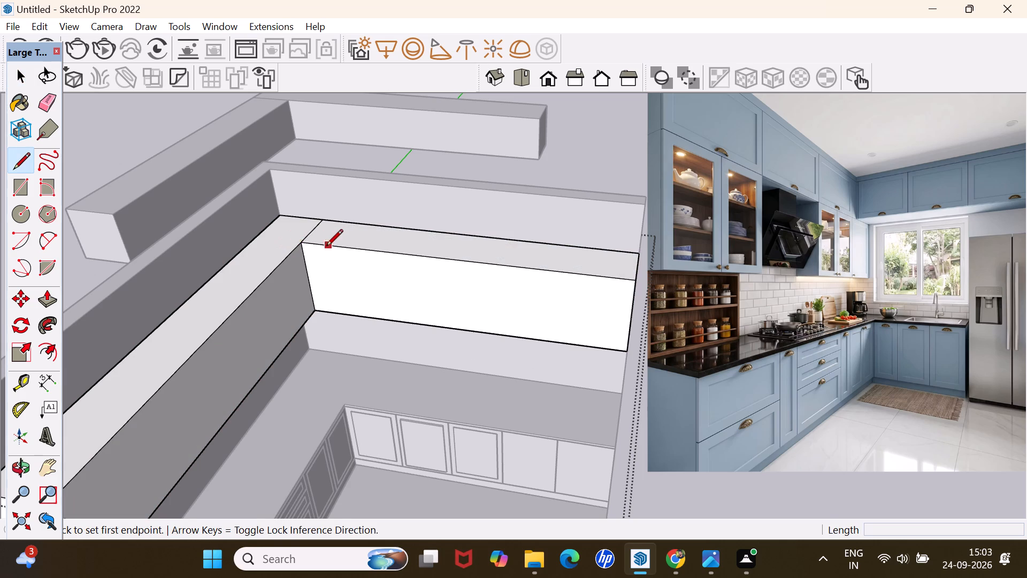
pyautogui.click(296, 246)
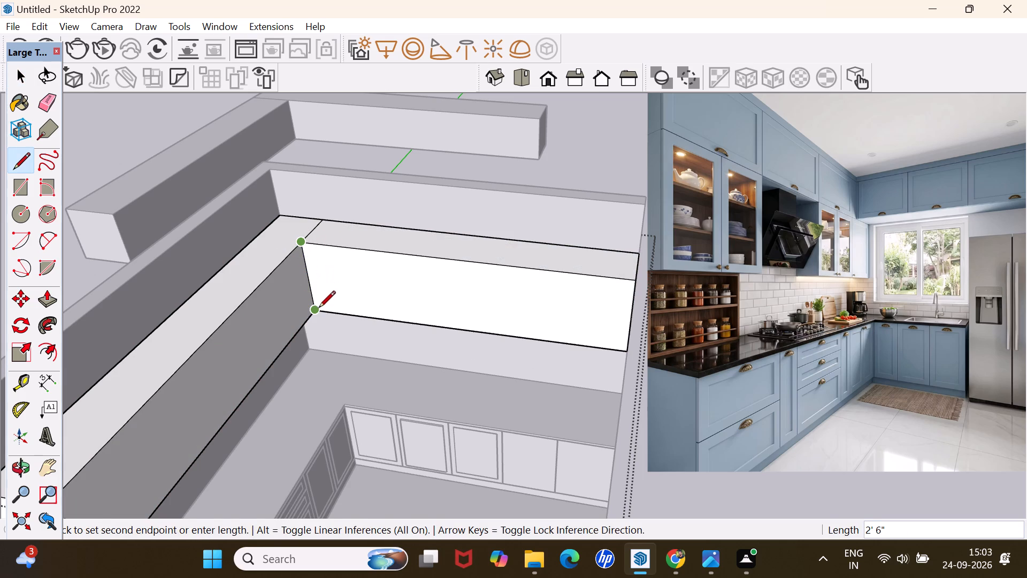
pyautogui.click(319, 310)
pyautogui.press('space')
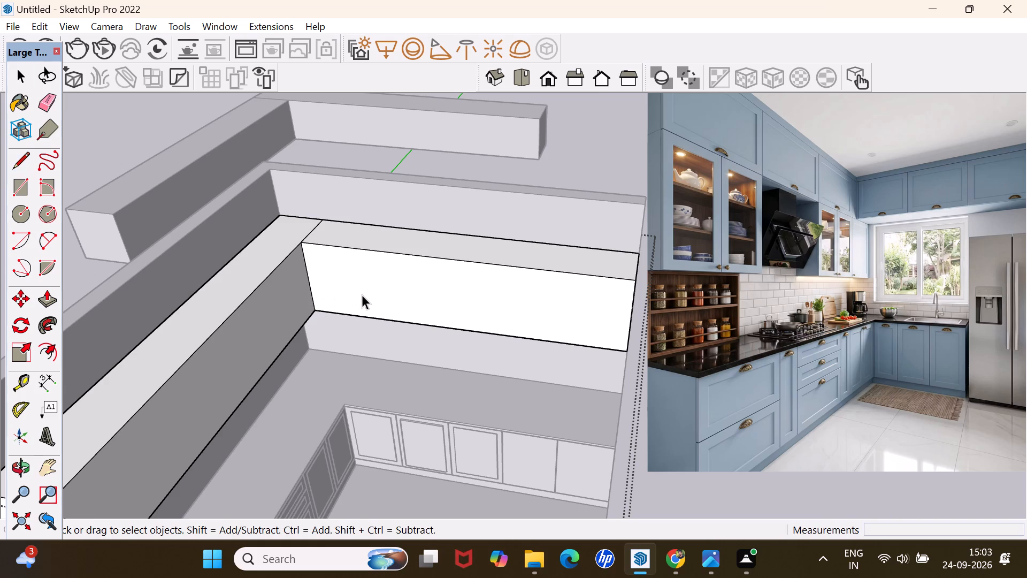
# Delete the front, rear, top and bottom faces of the wall cabinet's leg along the back wall.
pyautogui.doubleClick(362, 294)
pyautogui.press('Delete')
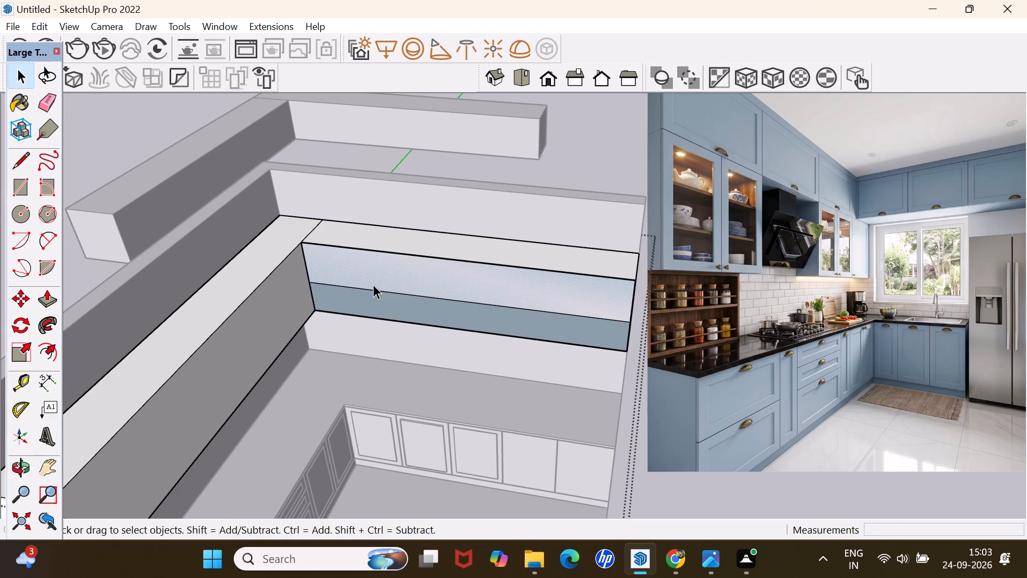
pyautogui.click(388, 277)
pyautogui.press('Delete')
pyautogui.click(412, 251)
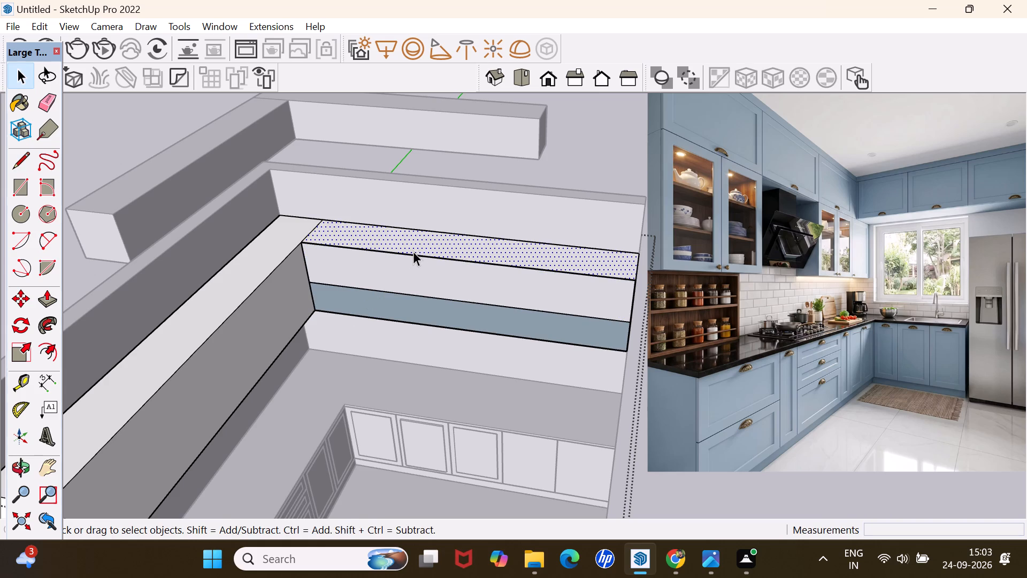
pyautogui.press('Delete')
pyautogui.click(415, 305)
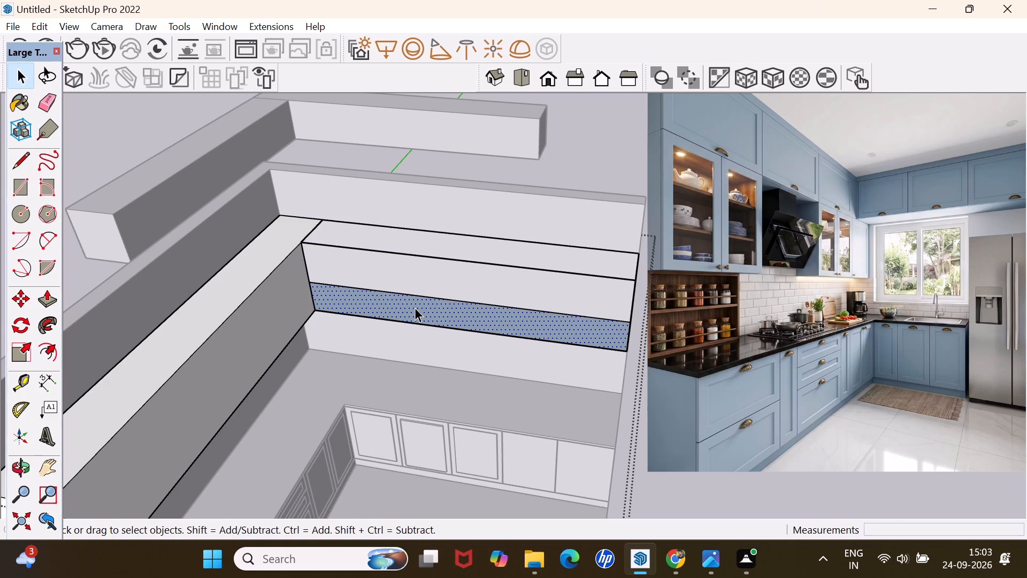
pyautogui.press('Delete')
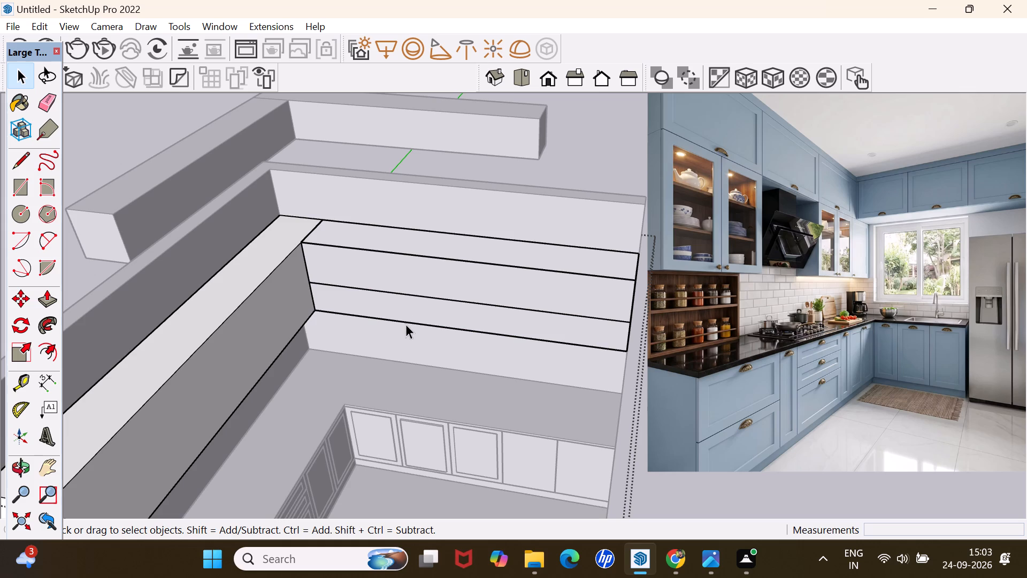
# Delete the four long horizontal edges left from the wall cabinet's leg along the back wall.
pyautogui.click(405, 320)
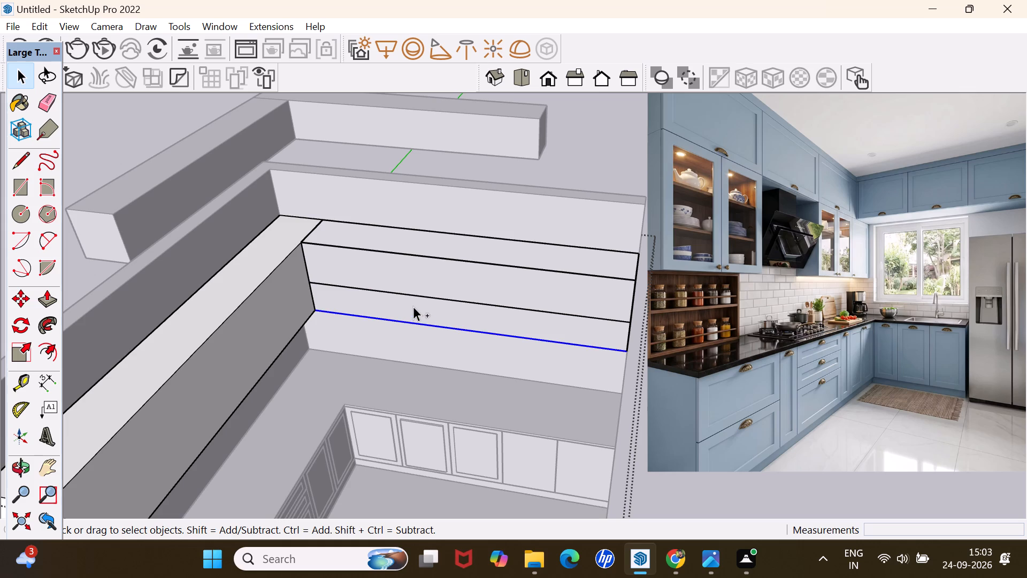
pyautogui.keyDown('ctrl'); pyautogui.click(423, 294); pyautogui.keyUp('ctrl')
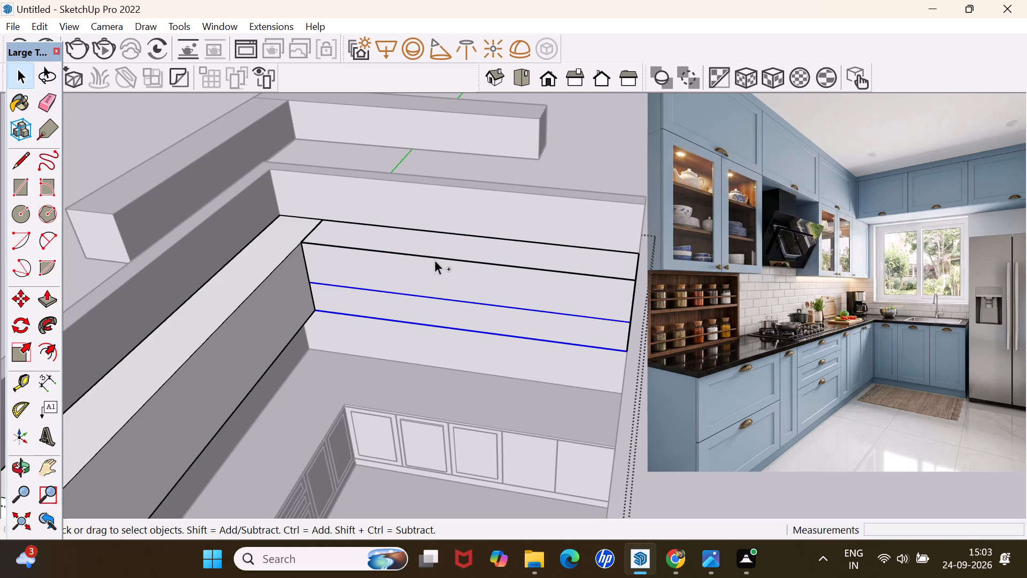
pyautogui.keyDown('ctrl'); pyautogui.click(433, 257); pyautogui.keyUp('ctrl')
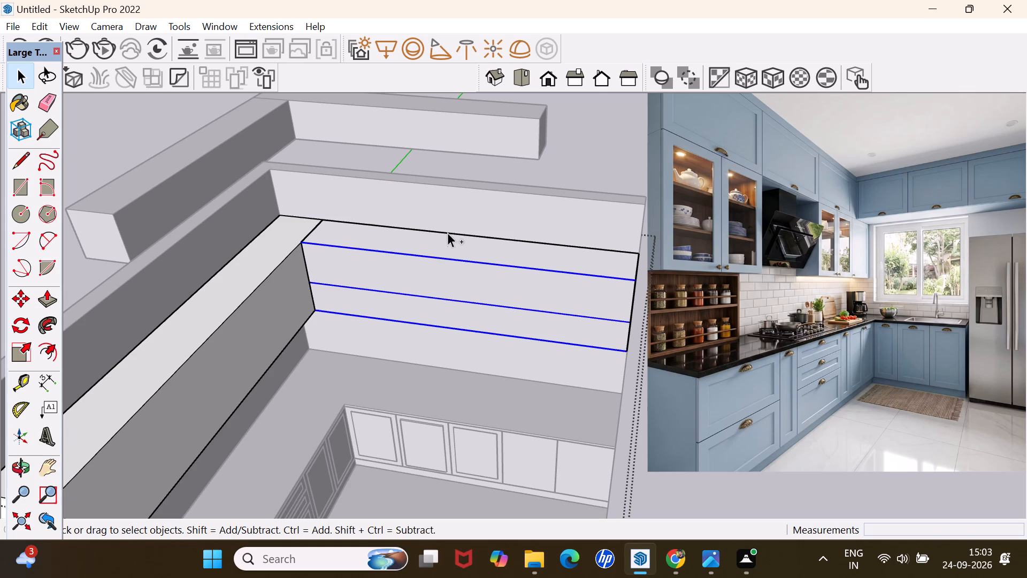
pyautogui.keyDown('ctrl'); pyautogui.click(447, 232); pyautogui.keyUp('ctrl')
pyautogui.press('Delete')
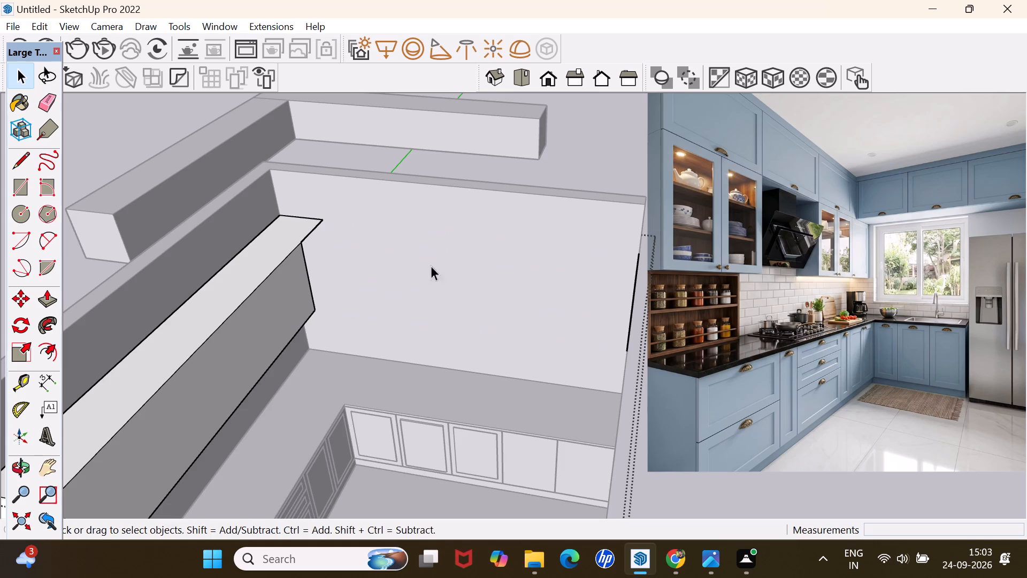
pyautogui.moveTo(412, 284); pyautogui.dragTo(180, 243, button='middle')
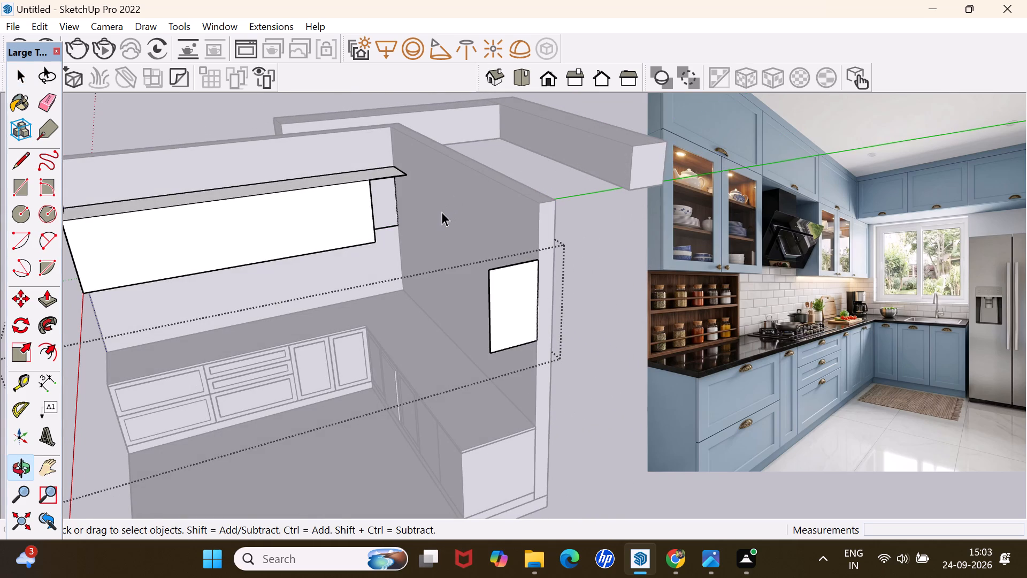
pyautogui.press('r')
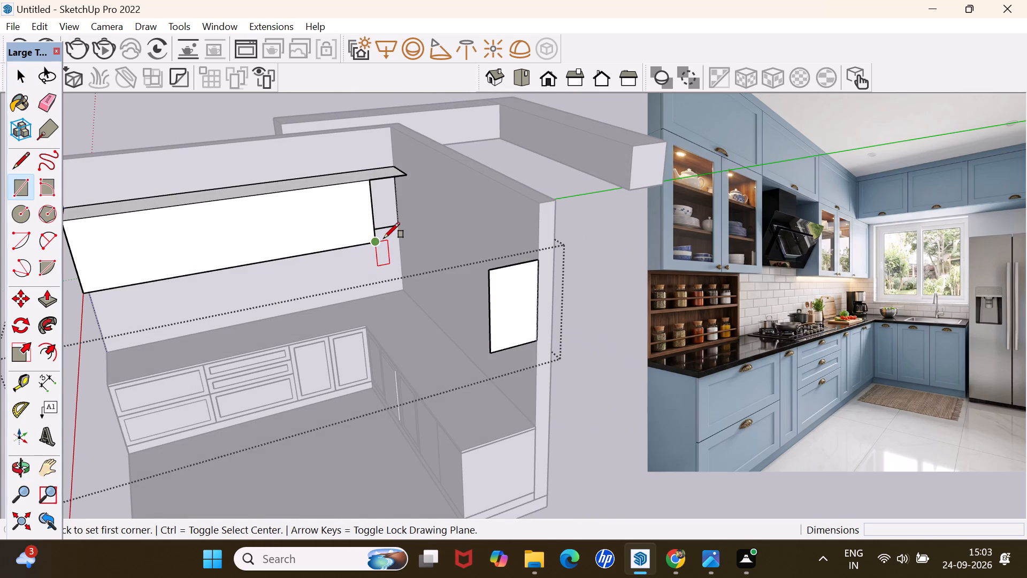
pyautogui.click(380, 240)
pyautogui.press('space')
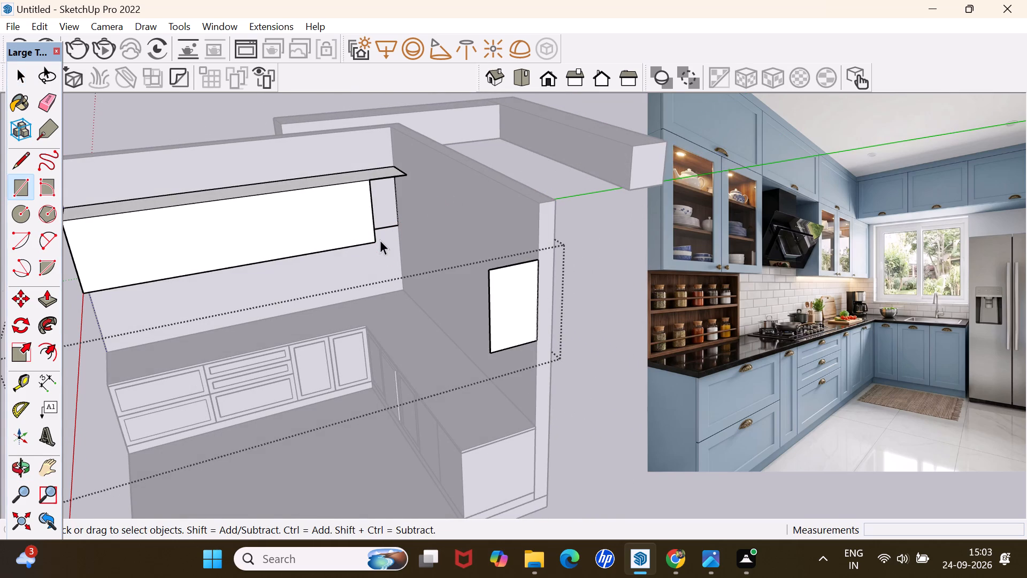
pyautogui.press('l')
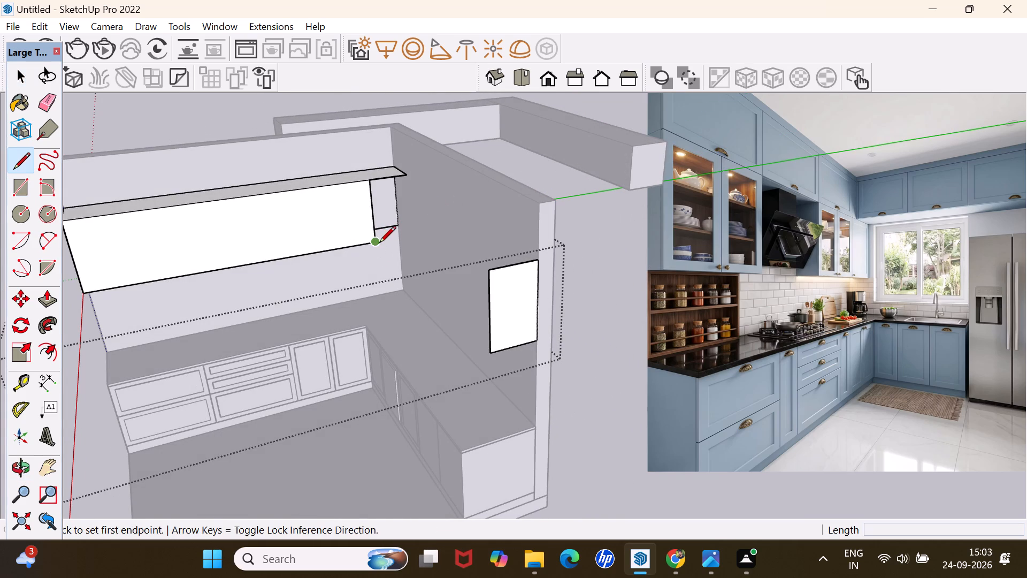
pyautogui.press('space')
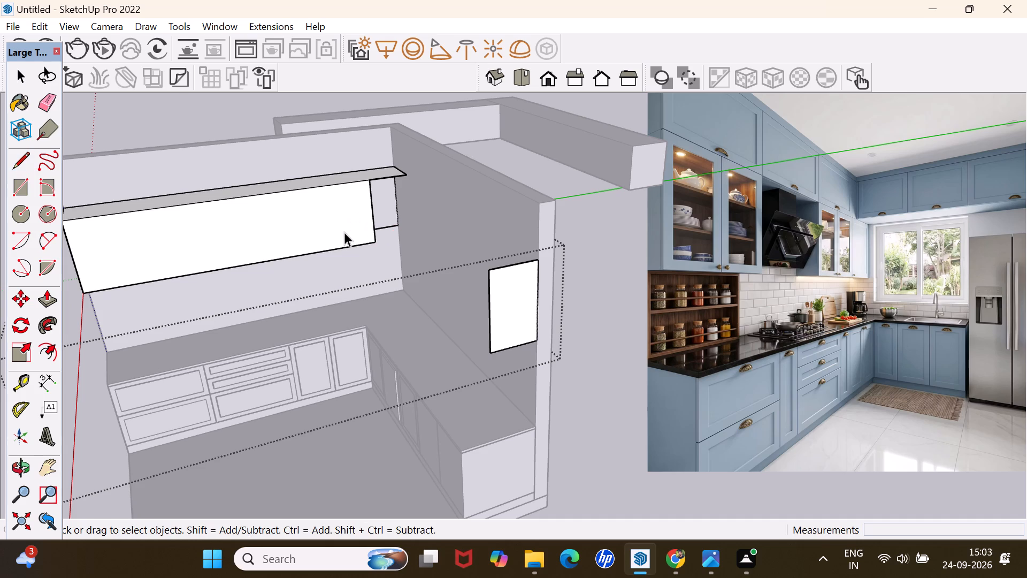
# Draw a 2' 6" by 1' 6" rectangle that extends the left-wall cabinet's front face to the back wall.
pyautogui.press('r')
pyautogui.click(367, 183)
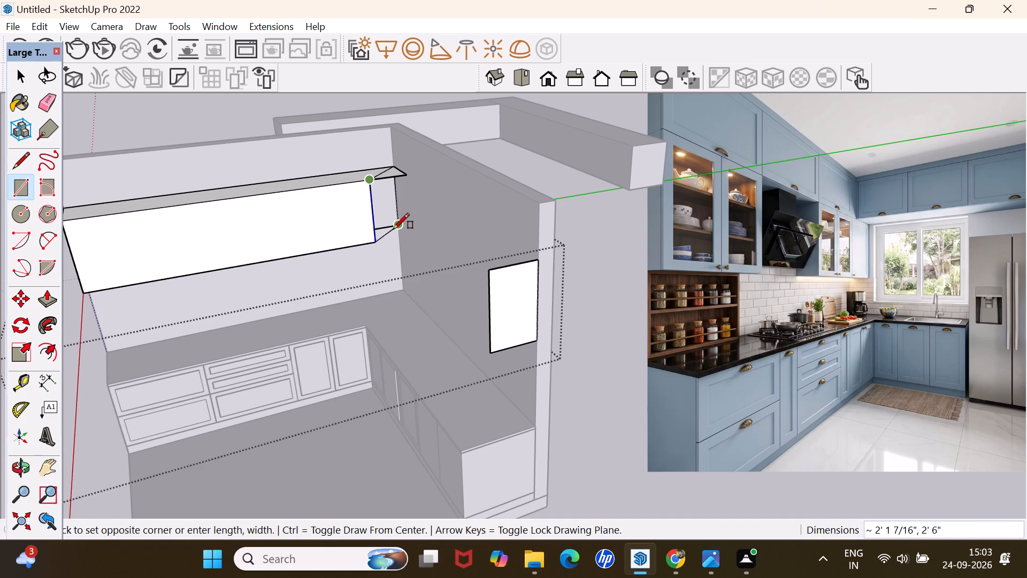
pyautogui.moveTo(393, 229); pyautogui.dragTo(562, 214, button='middle')
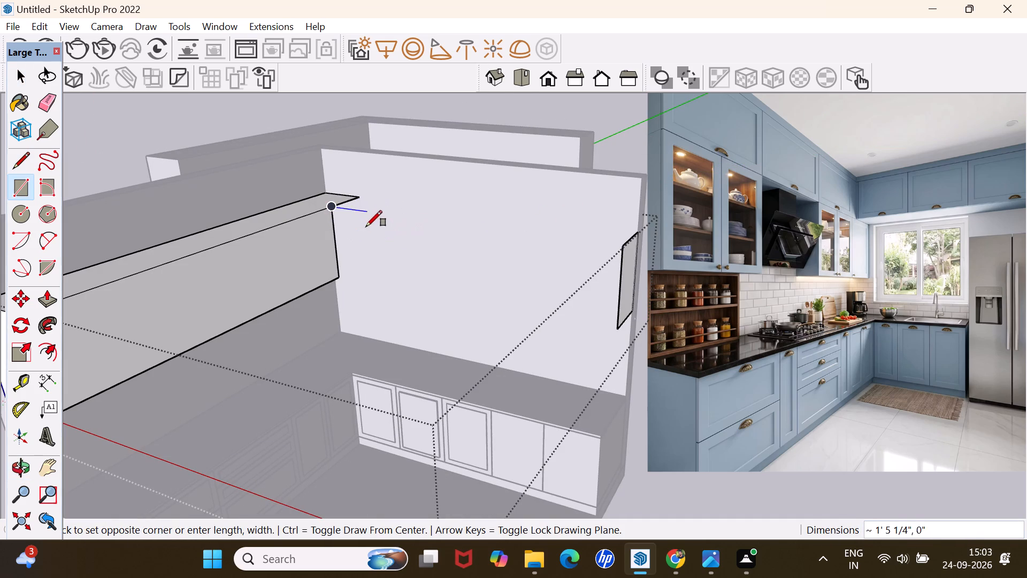
pyautogui.moveTo(359, 197); pyautogui.dragTo(359, 202)
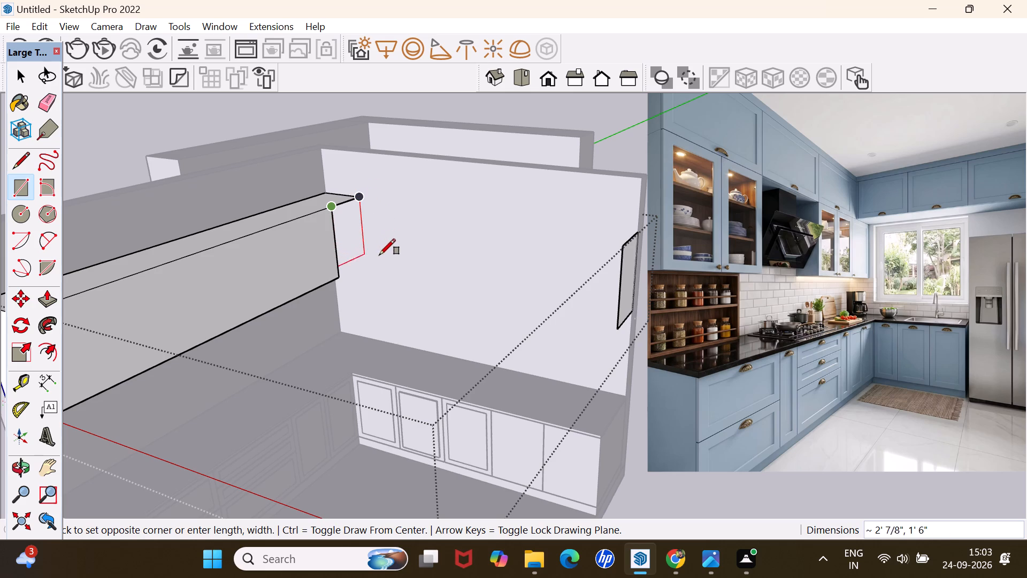
pyautogui.click(365, 268)
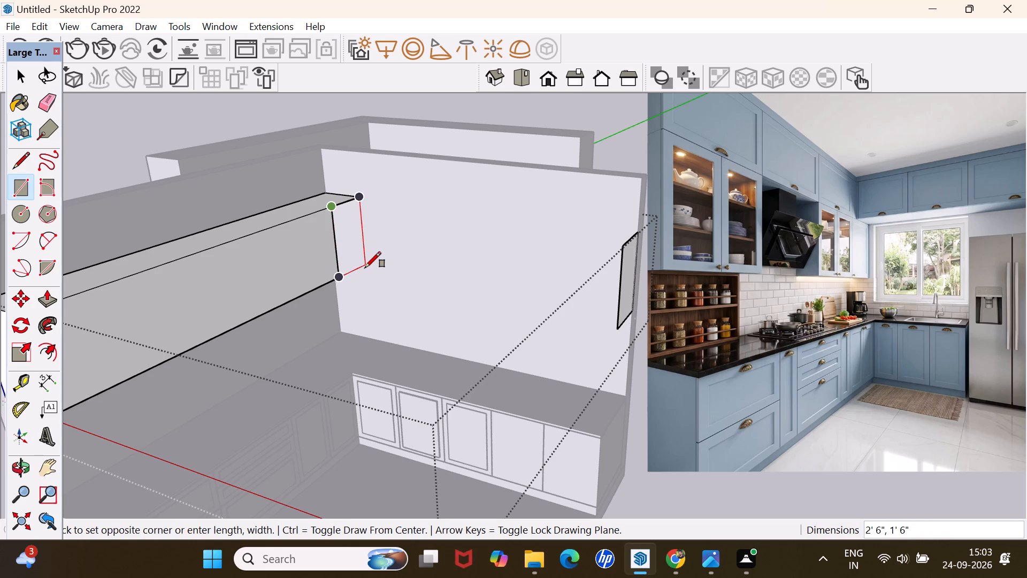
# Draw a 1' 6" by 1' 6" rectangle closing the underside of the wall cabinet at the inner corner.
pyautogui.scroll(1, 348, 317)
pyautogui.moveTo(347, 317); pyautogui.dragTo(353, 203, button='middle')
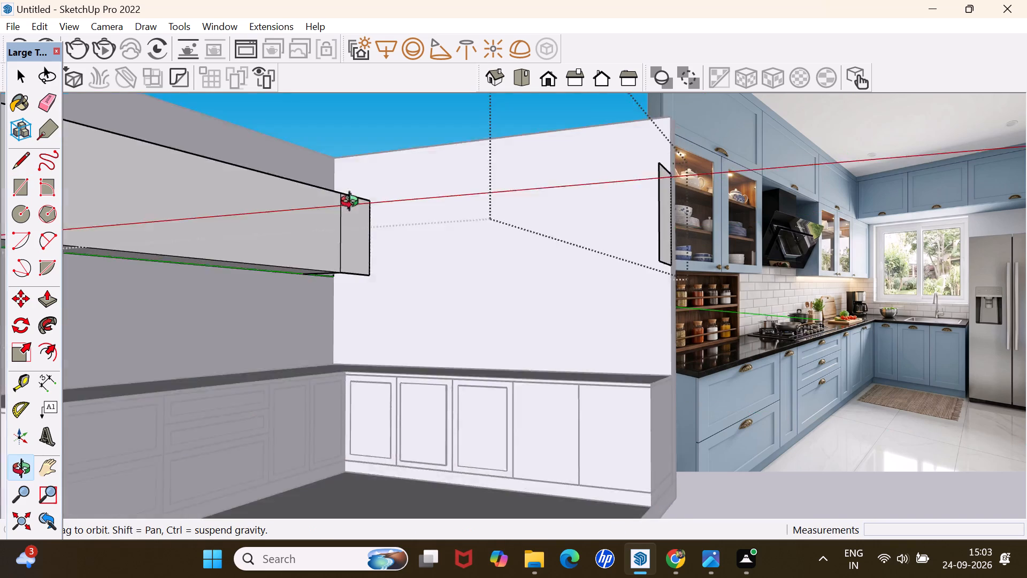
pyautogui.moveTo(353, 203); pyautogui.dragTo(367, 149, button='middle')
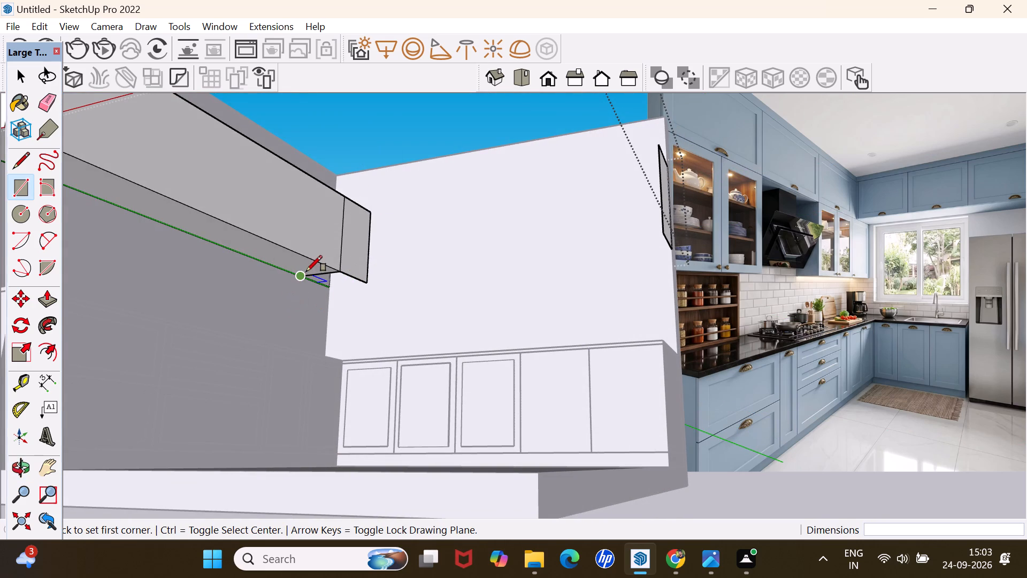
pyautogui.click(303, 280)
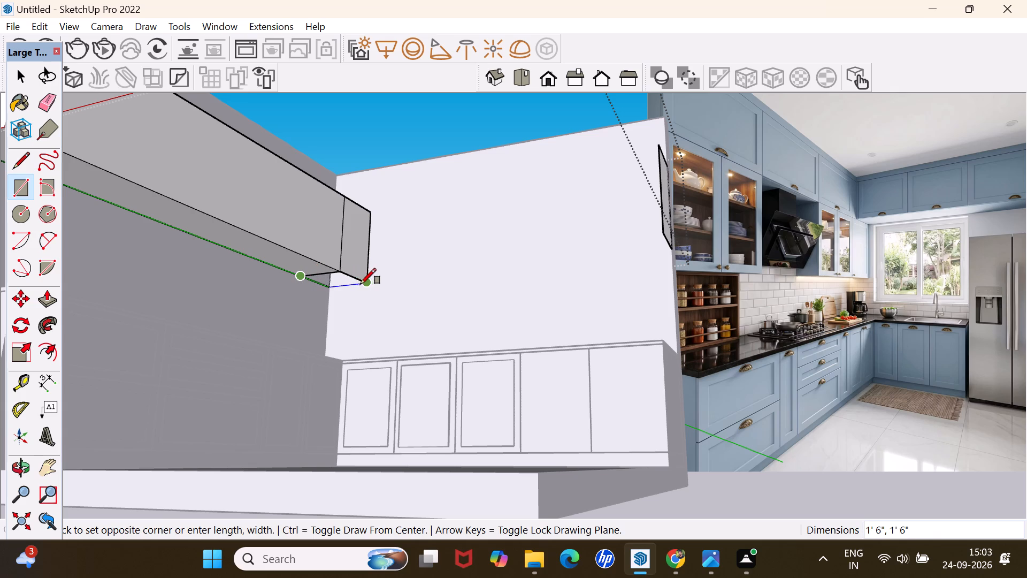
pyautogui.click(361, 284)
pyautogui.press('b')
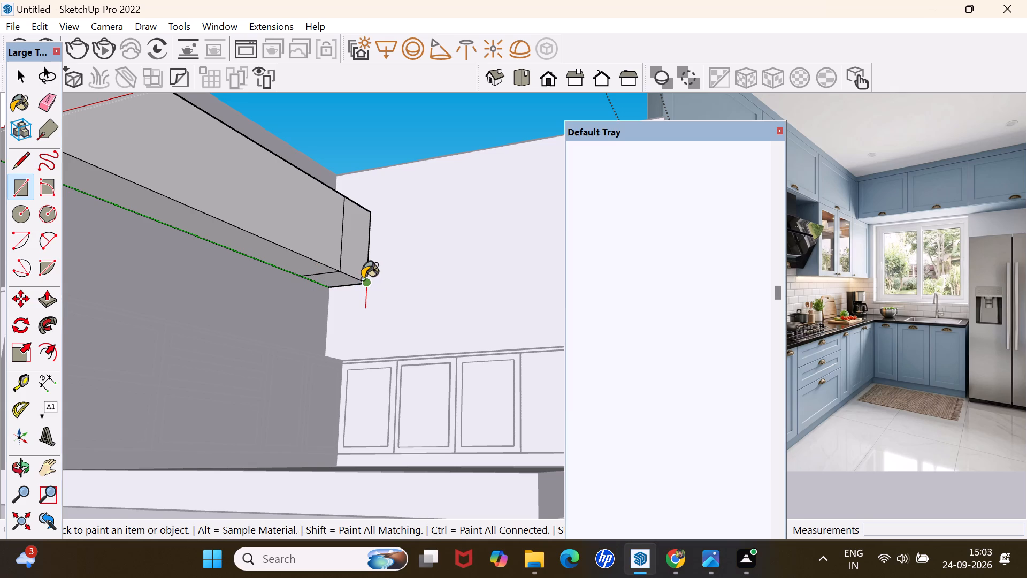
pyautogui.press('space')
# Delete the seam edges near the corner on the wall cabinet's front face and underside.
pyautogui.moveTo(346, 248); pyautogui.dragTo(341, 256, button='middle')
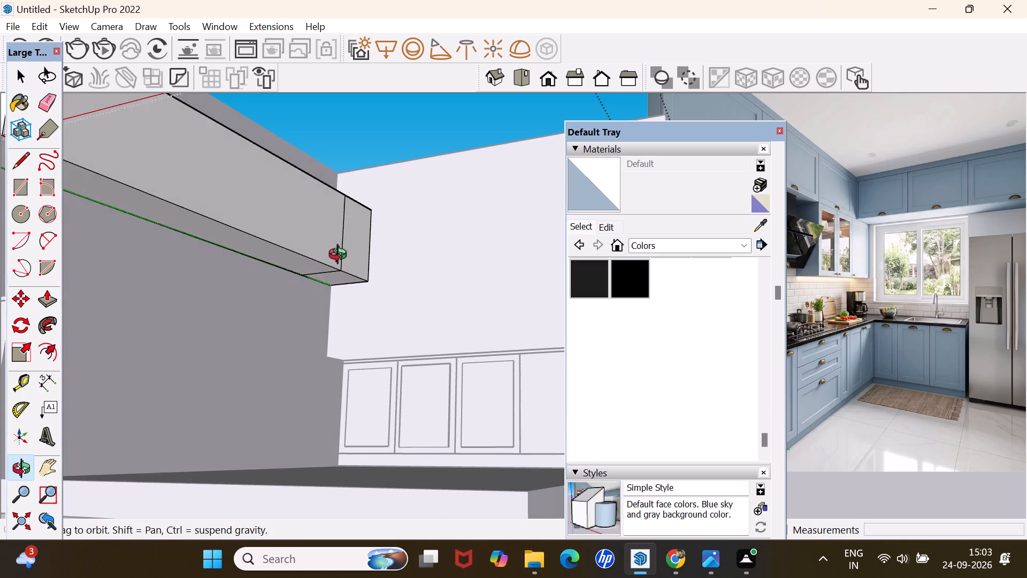
pyautogui.moveTo(341, 256); pyautogui.dragTo(240, 304, button='middle')
pyautogui.click(385, 239)
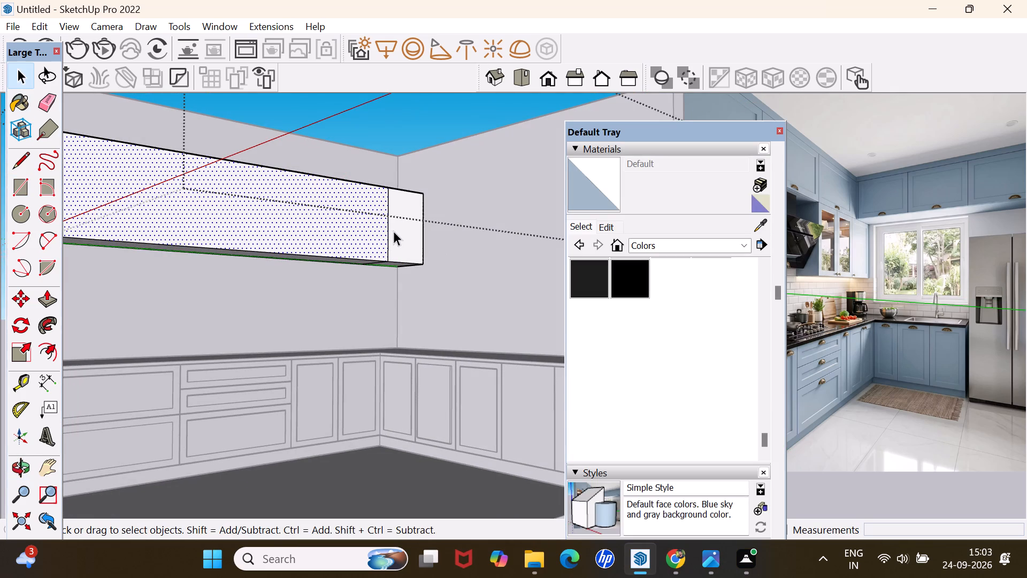
pyautogui.click(390, 227)
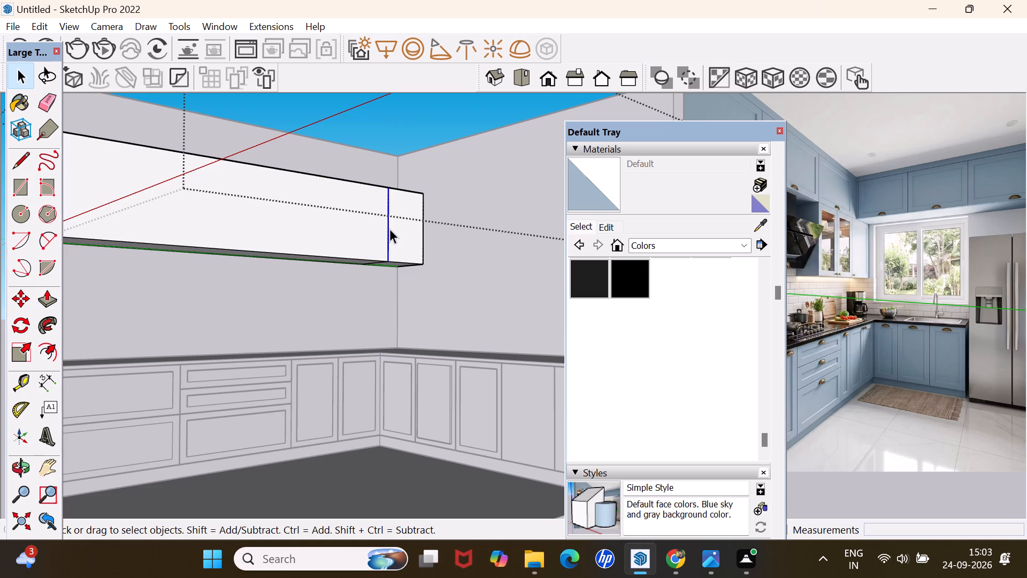
pyautogui.press('Delete')
pyautogui.moveTo(399, 269); pyautogui.dragTo(431, 194, button='middle')
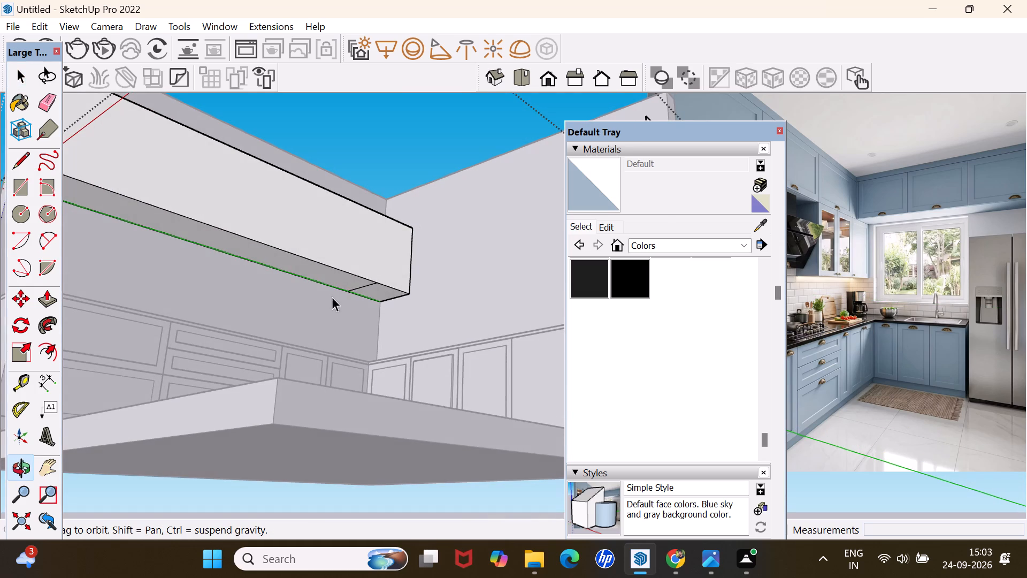
pyautogui.click(370, 286)
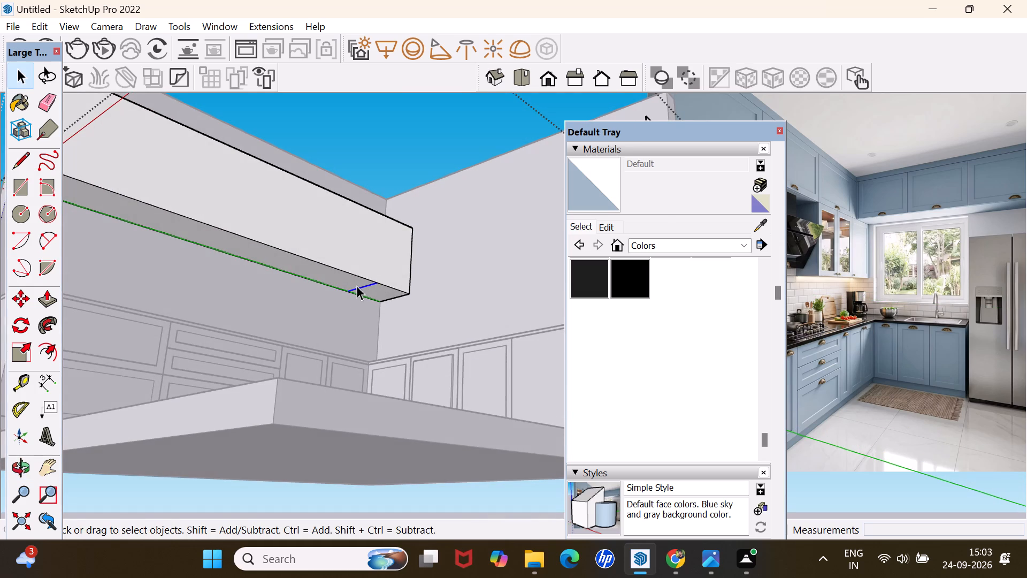
pyautogui.press('Delete')
# Group all the connected geometry of the closed wall cabinet box along the left wall.
pyautogui.moveTo(400, 215); pyautogui.dragTo(399, 260, button='middle')
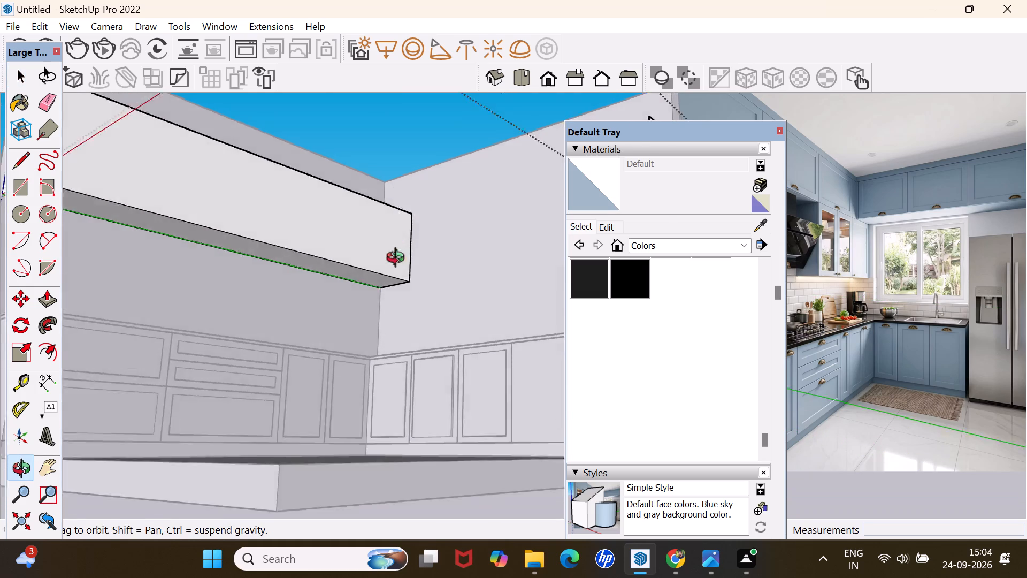
pyautogui.moveTo(399, 260); pyautogui.dragTo(390, 355, button='middle')
pyautogui.click(366, 177)
pyautogui.doubleClick(366, 177)
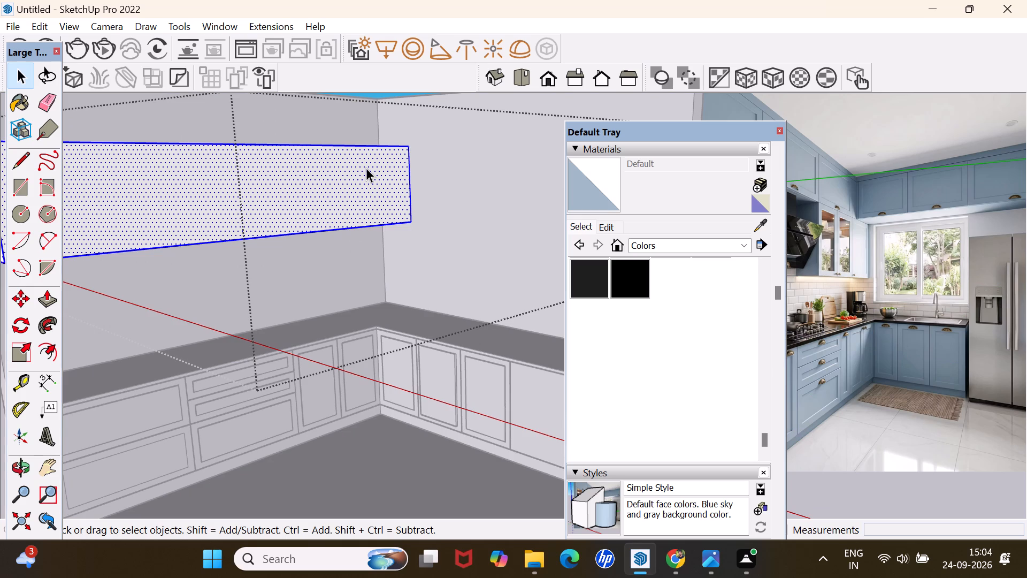
pyautogui.rightClick(366, 169)
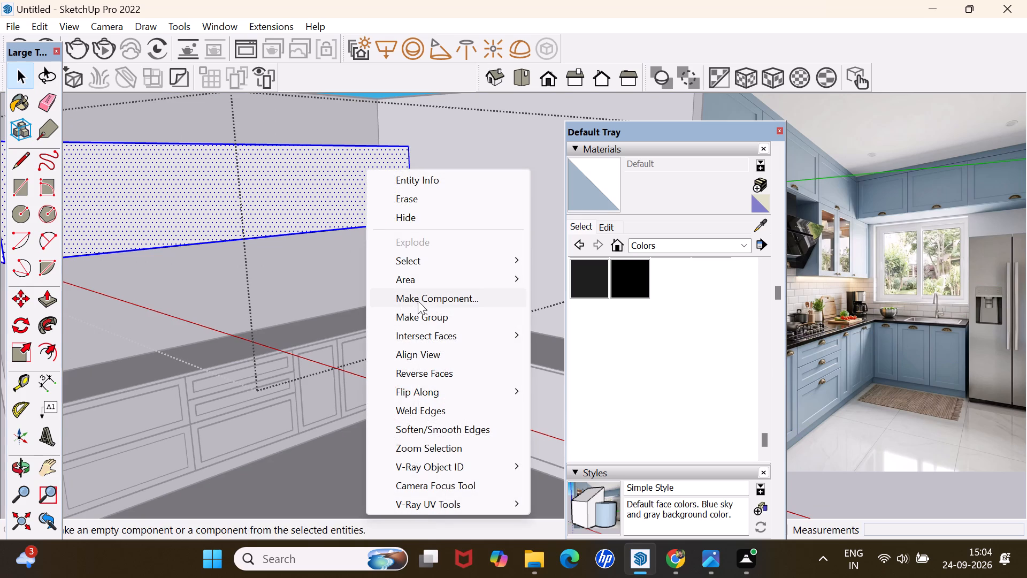
pyautogui.click(420, 316)
pyautogui.scroll(-4, 395, 208)
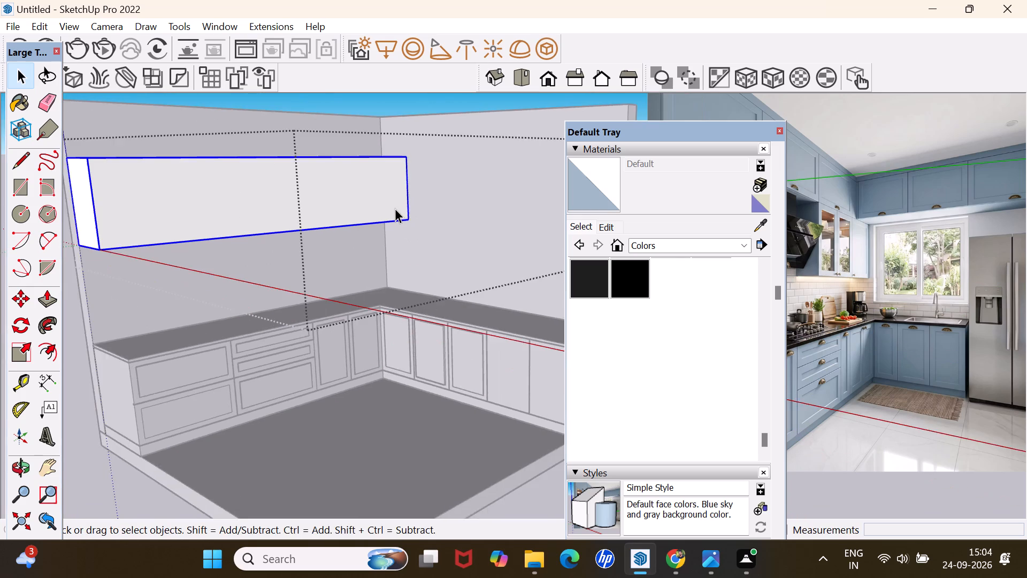
pyautogui.scroll(-10, 395, 208)
pyautogui.moveTo(449, 351); pyautogui.dragTo(520, 368, button='middle')
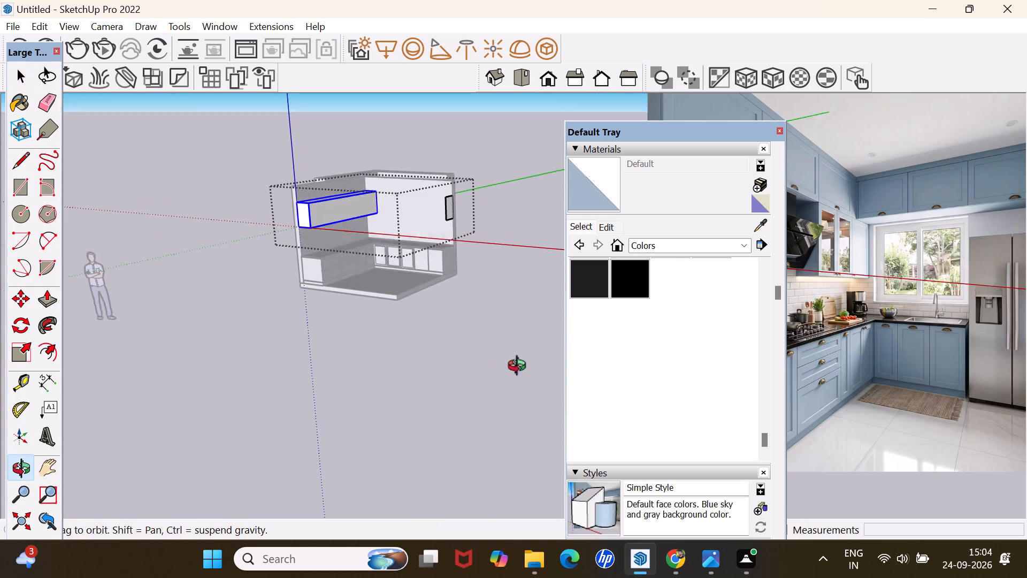
pyautogui.moveTo(520, 368); pyautogui.dragTo(509, 392, button='middle')
pyautogui.click(479, 309)
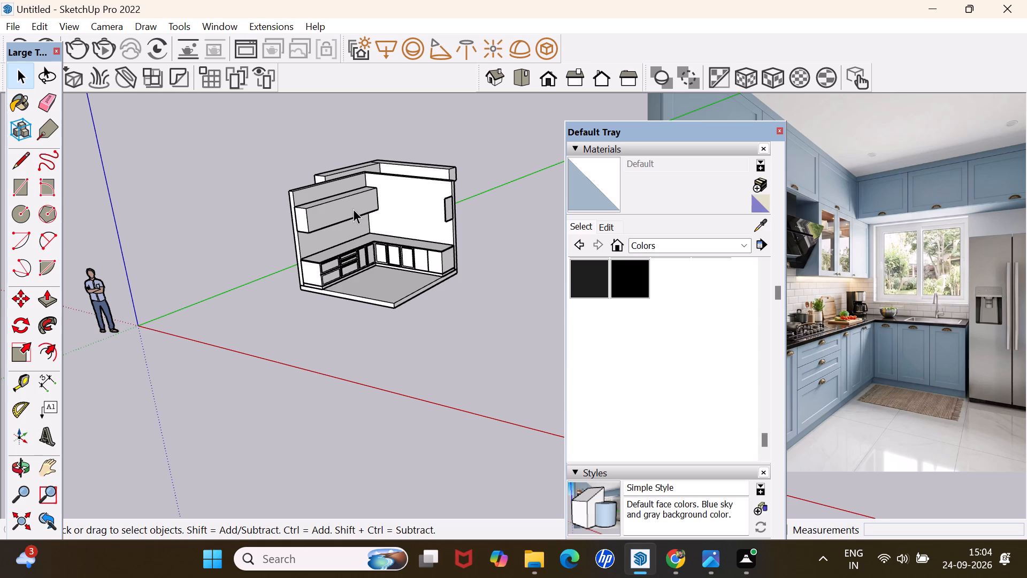
# Inside the wall cabinets' outer group, delete the leftover end rectangle at the far end of the back wall.
pyautogui.click(353, 209)
pyautogui.scroll(4, 397, 154)
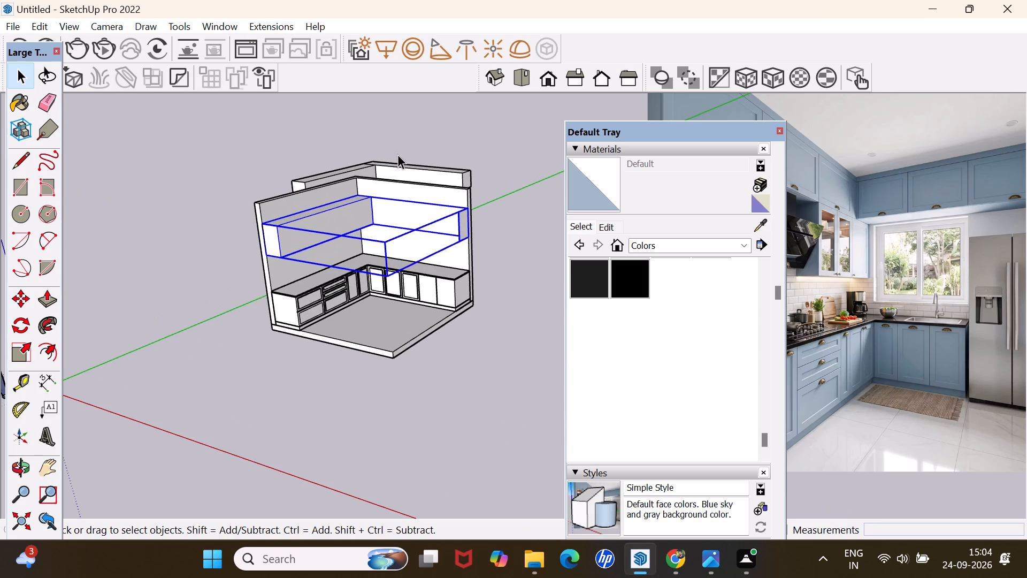
pyautogui.click(461, 230)
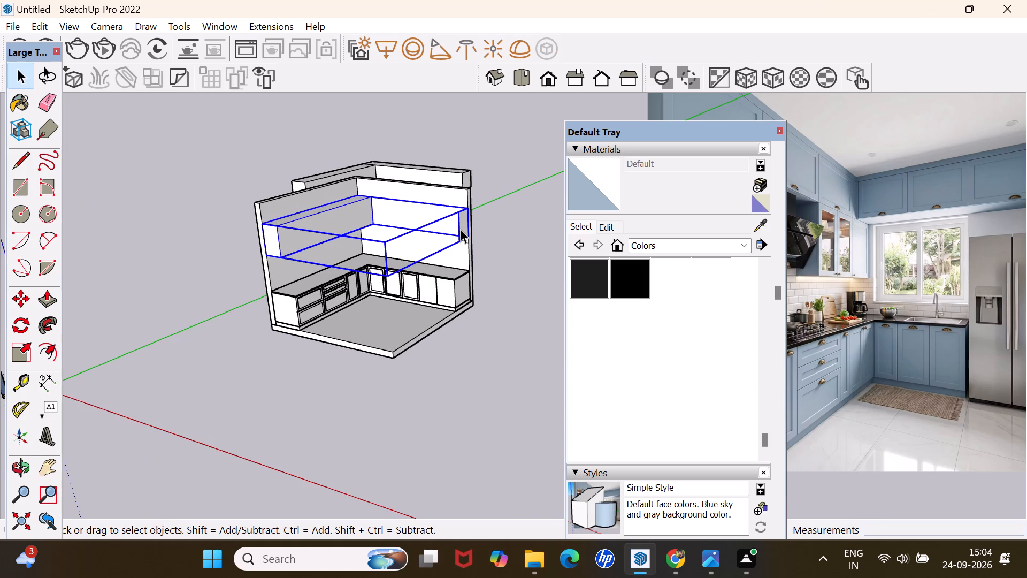
pyautogui.doubleClick(460, 229)
pyautogui.click(466, 229)
pyautogui.click(465, 227)
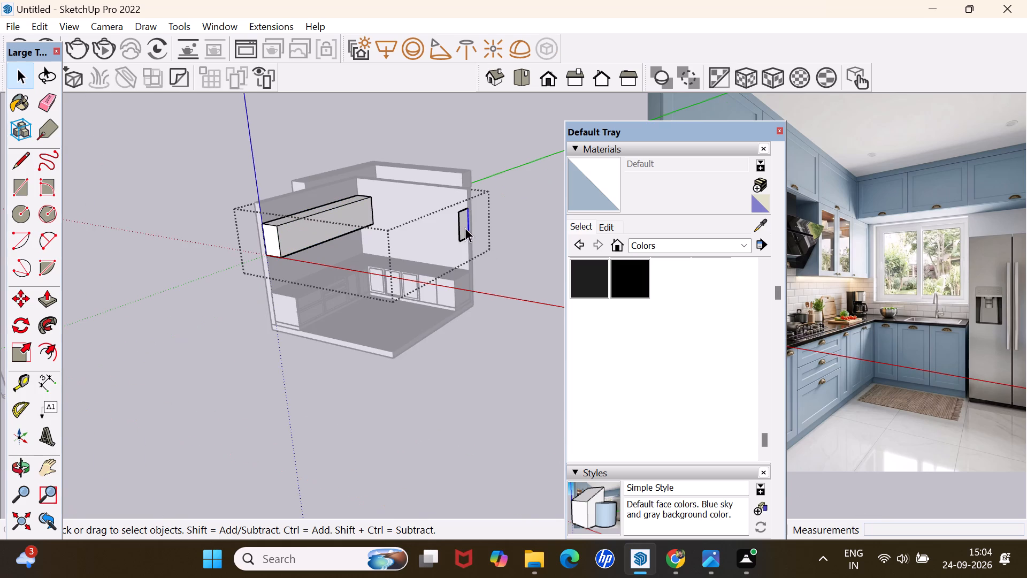
pyautogui.press('Delete')
pyautogui.scroll(5, 461, 226)
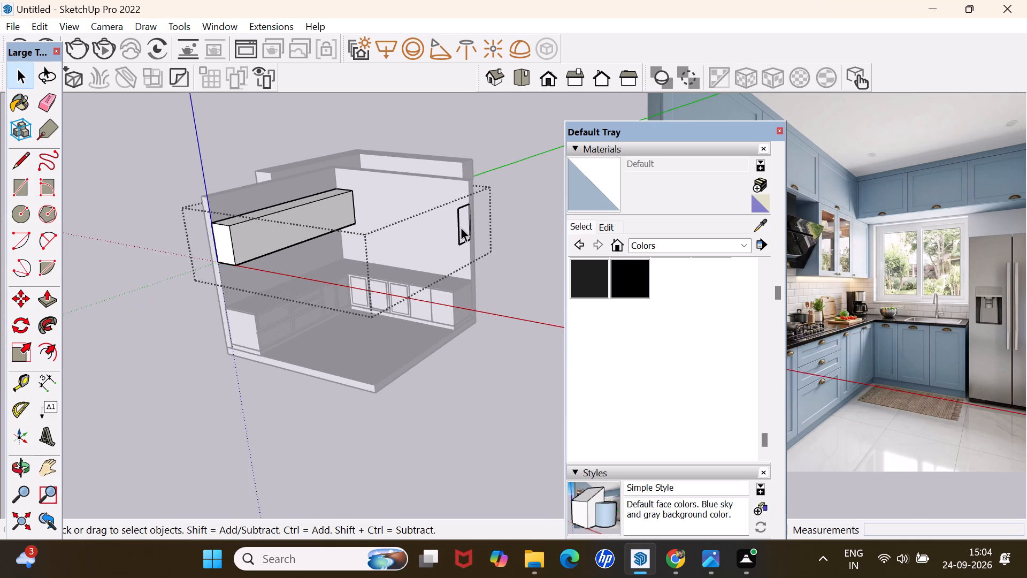
pyautogui.scroll(10, 461, 227)
pyautogui.click(473, 149)
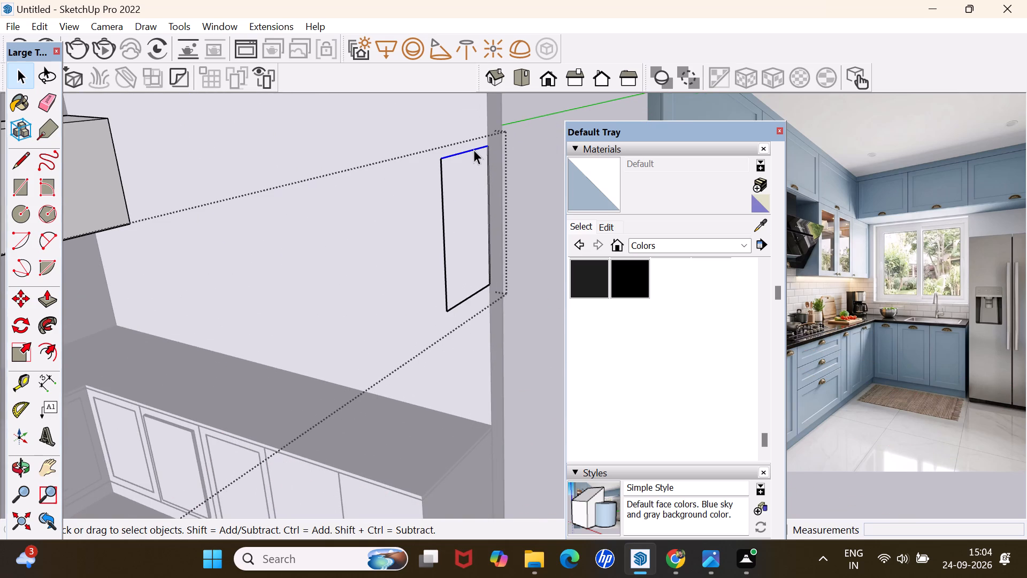
pyautogui.keyDown('ctrl'); pyautogui.click(444, 222); pyautogui.keyUp('ctrl')
pyautogui.keyDown('ctrl'); pyautogui.click(467, 297); pyautogui.keyUp('ctrl')
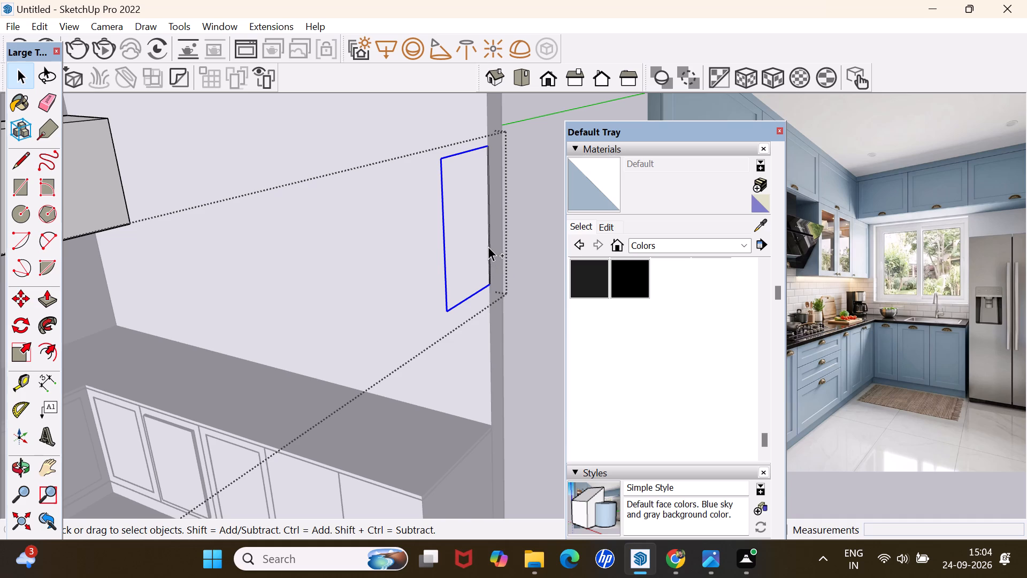
pyautogui.keyDown('ctrl'); pyautogui.click(488, 246); pyautogui.keyUp('ctrl')
pyautogui.press('Delete')
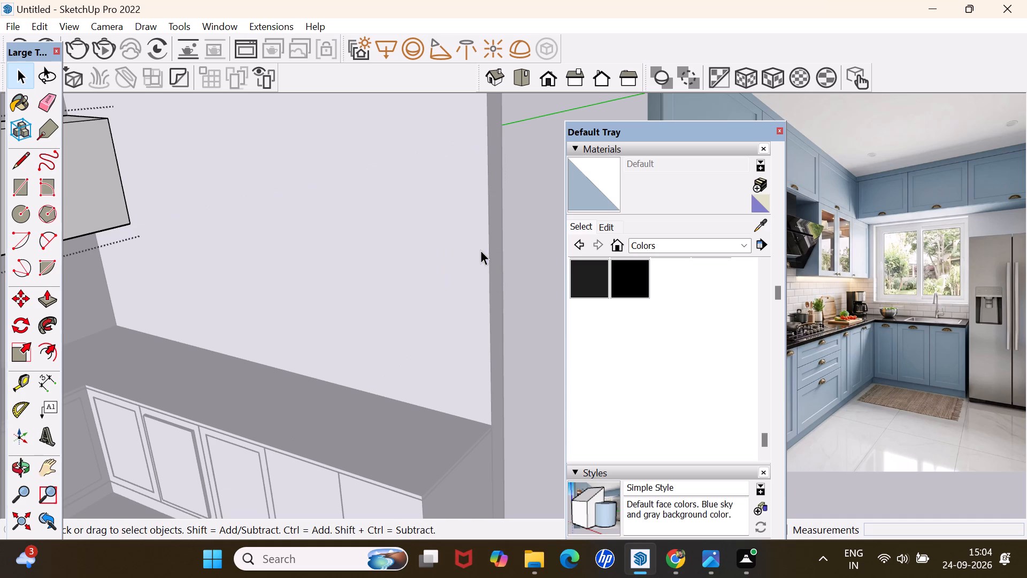
# Open the wall cabinet's inner group and make a group of all the box geometry inside it.
pyautogui.scroll(-17, 479, 250)
pyautogui.tripleClick(357, 252)
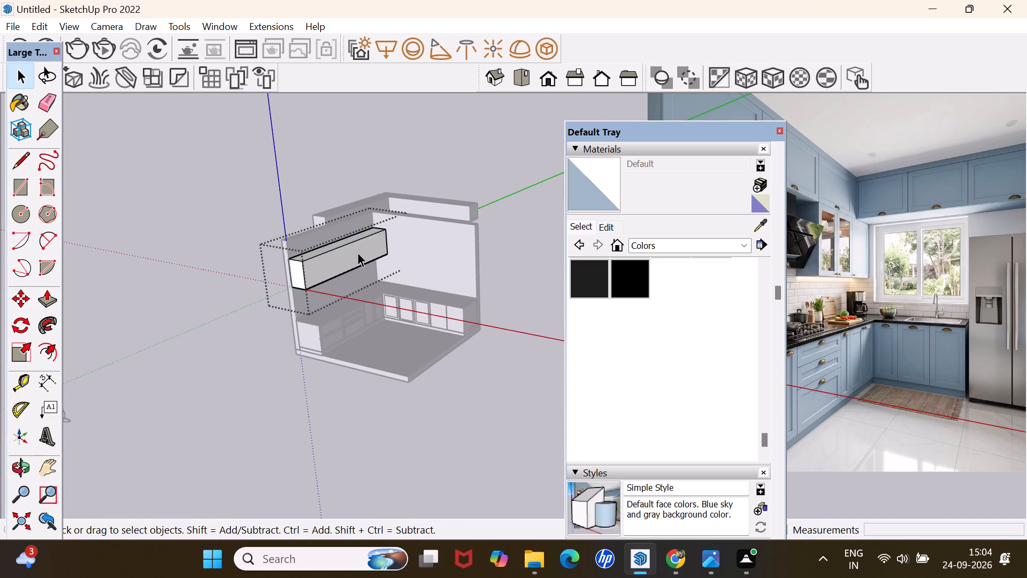
pyautogui.rightClick(357, 253)
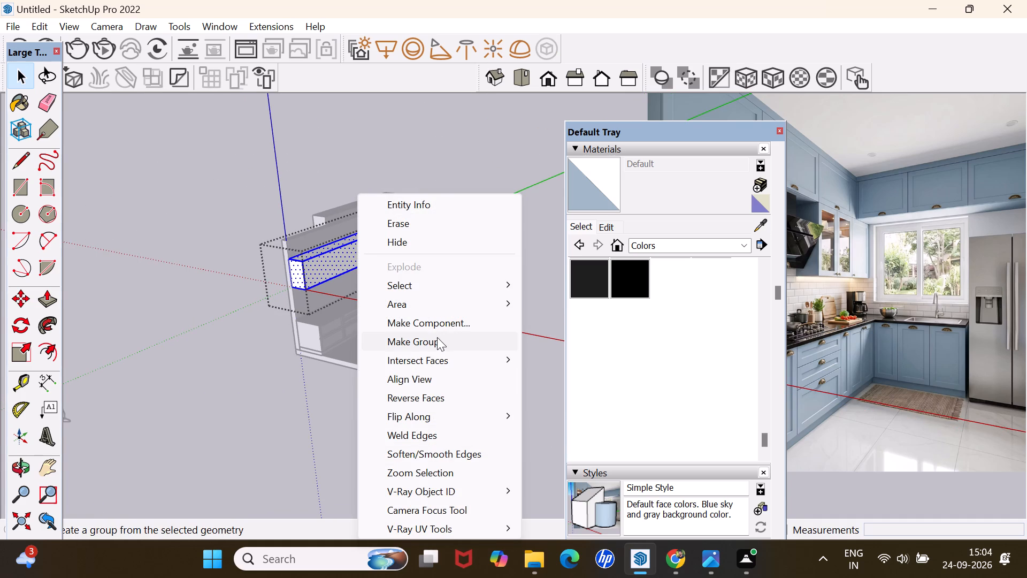
pyautogui.click(436, 339)
pyautogui.click(547, 257)
pyautogui.click(508, 250)
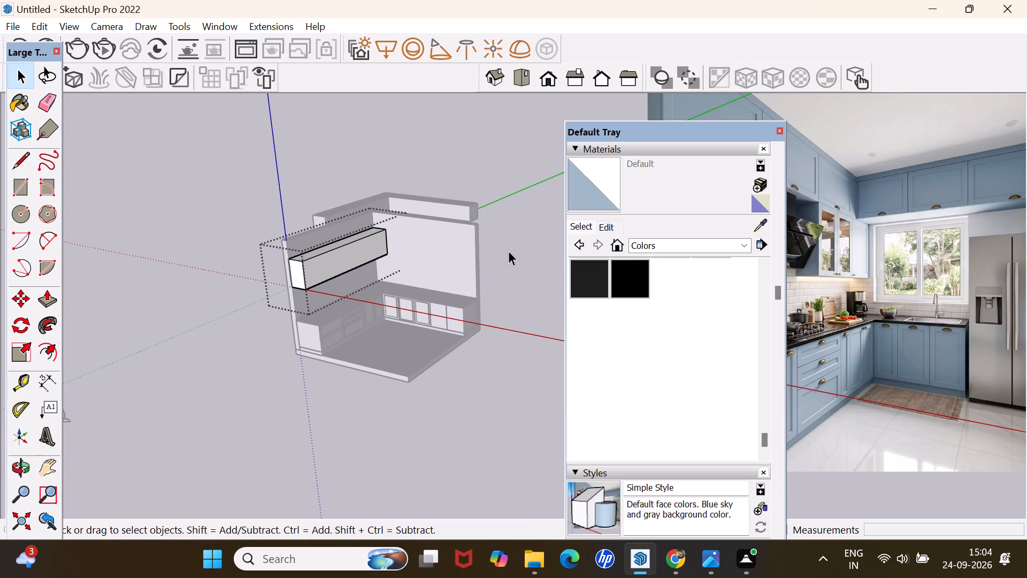
# Move the L-shaped upper cabinet down so its back end corner meets the top of the back wall, flush beneath the wall tops.
pyautogui.tripleClick(415, 205)
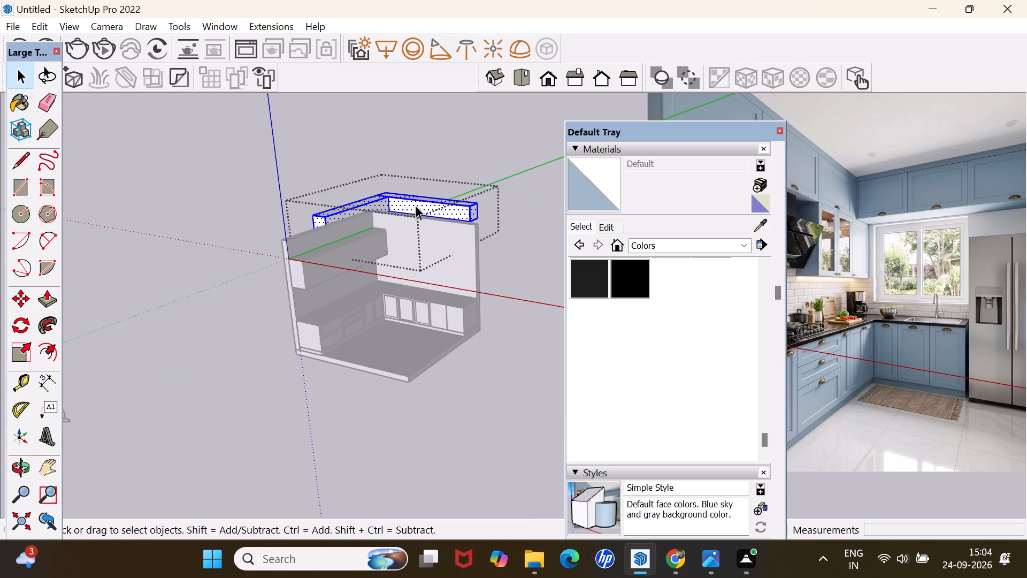
pyautogui.press('m')
pyautogui.scroll(6, 446, 220)
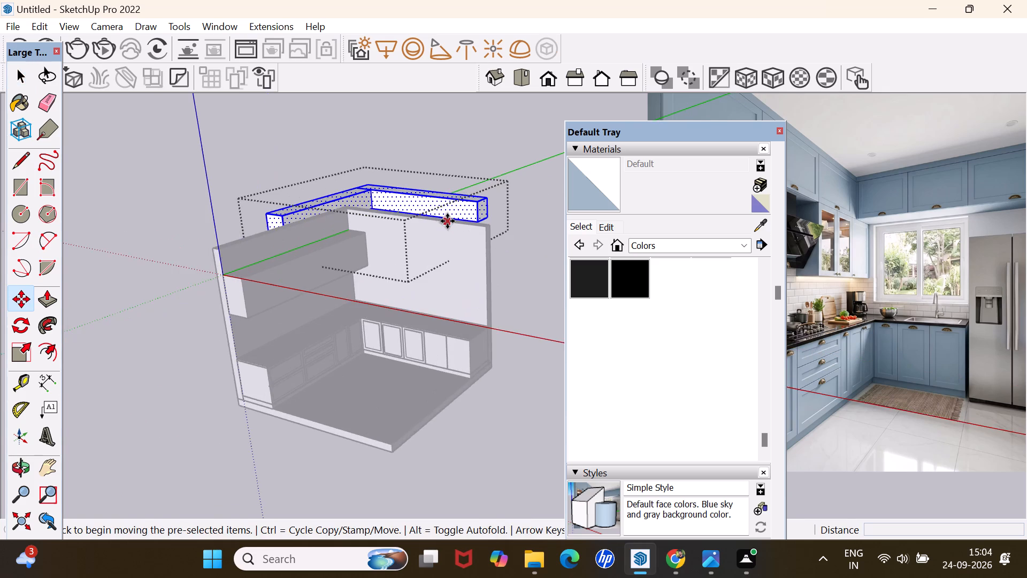
pyautogui.scroll(3, 447, 221)
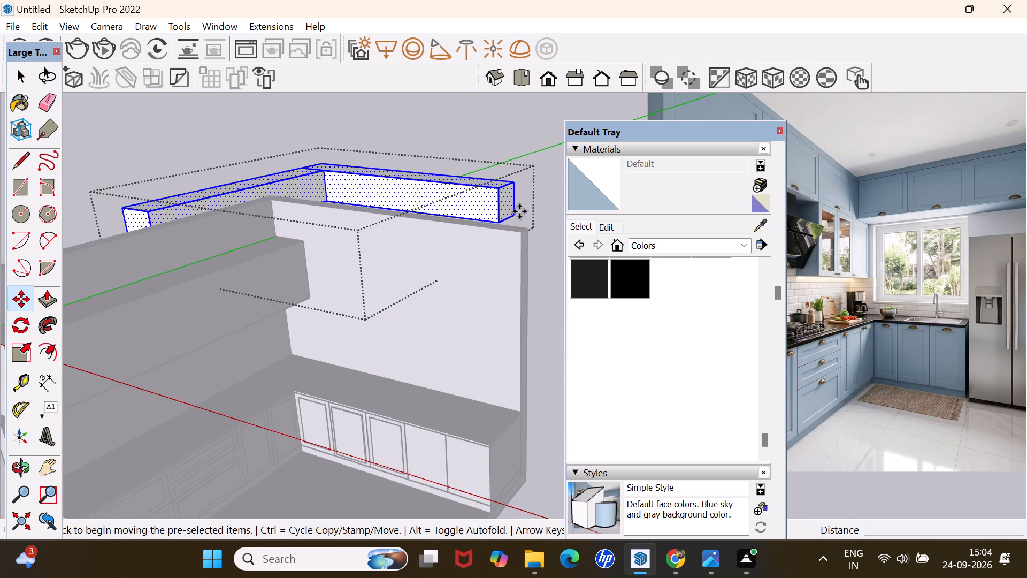
pyautogui.click(516, 185)
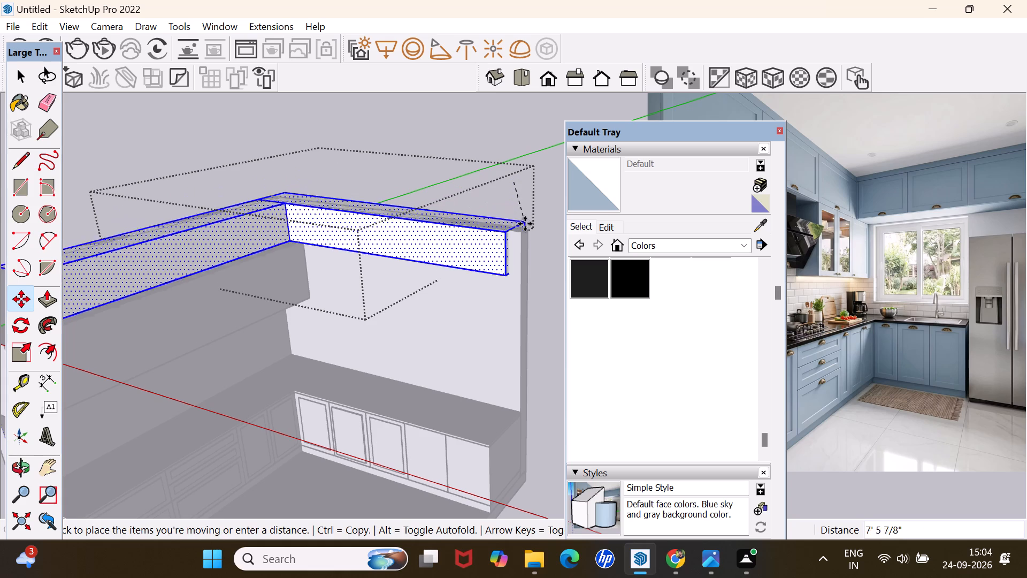
pyautogui.scroll(7, 516, 230)
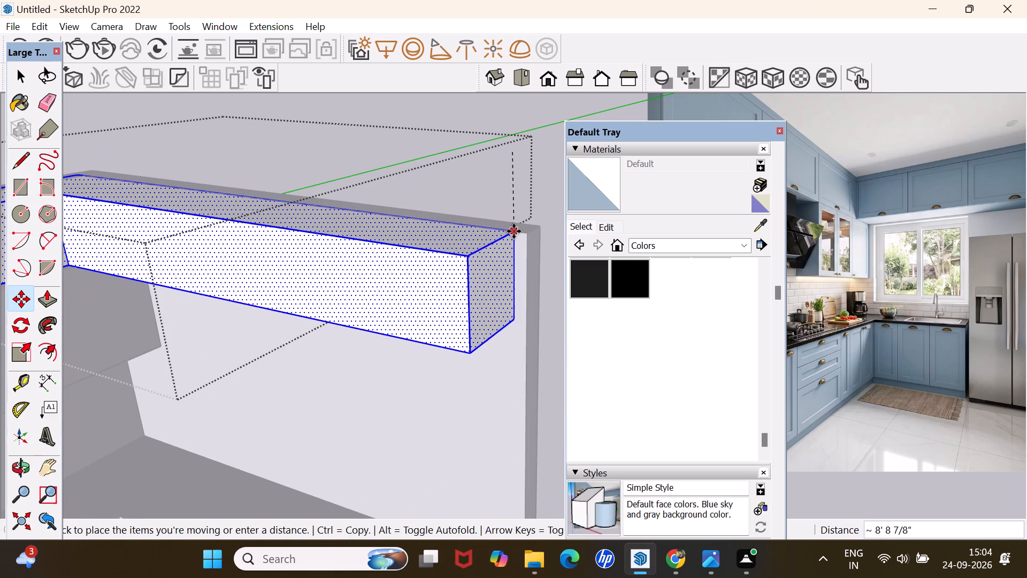
pyautogui.click(527, 242)
pyautogui.scroll(-16, 518, 239)
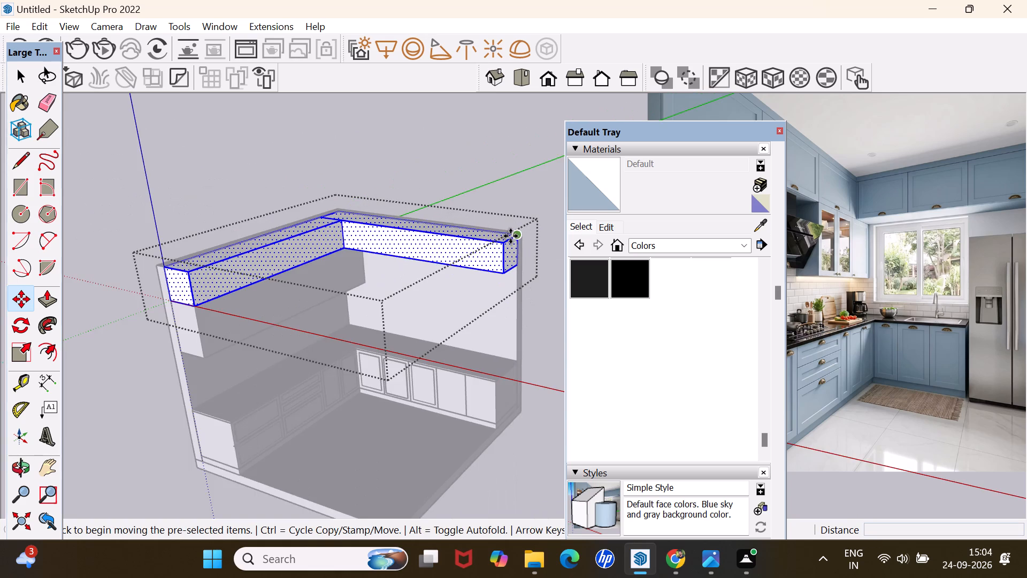
pyautogui.scroll(-1, 510, 236)
pyautogui.press('space')
pyautogui.click(548, 191)
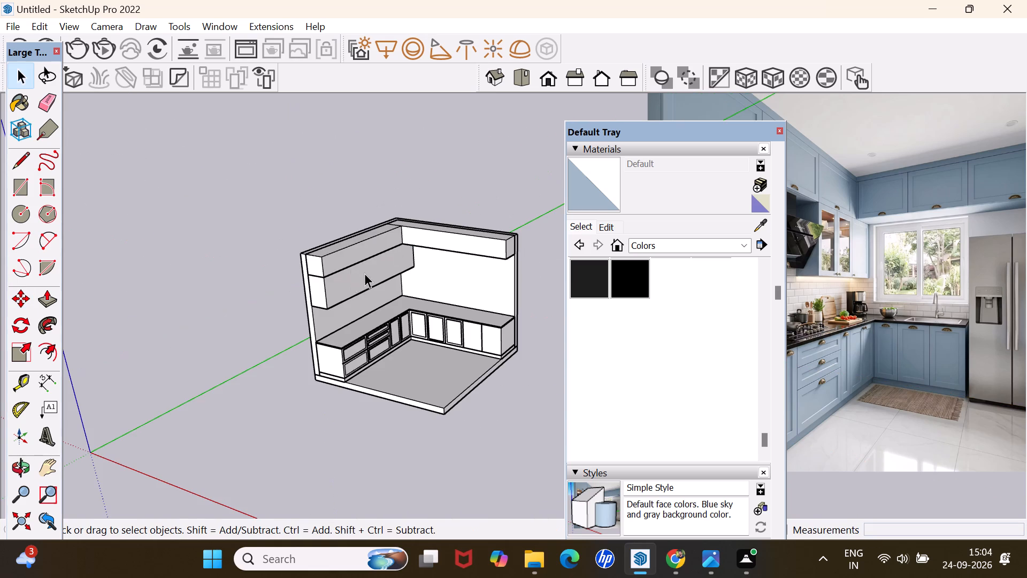
# Close the Default Tray to uncover the full reference photo beside the model.
pyautogui.moveTo(362, 270); pyautogui.dragTo(410, 268, button='middle')
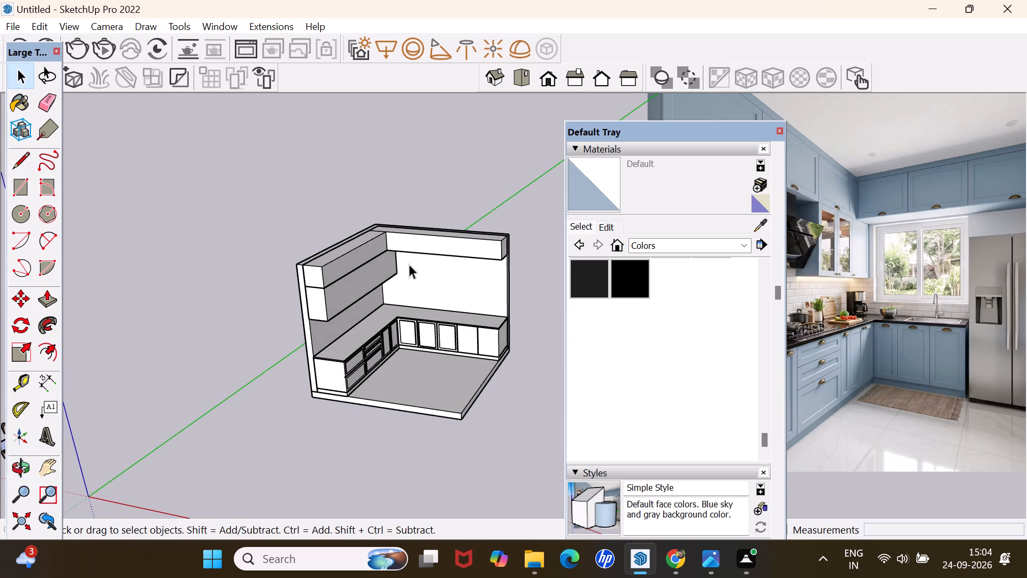
pyautogui.scroll(-5, 408, 264)
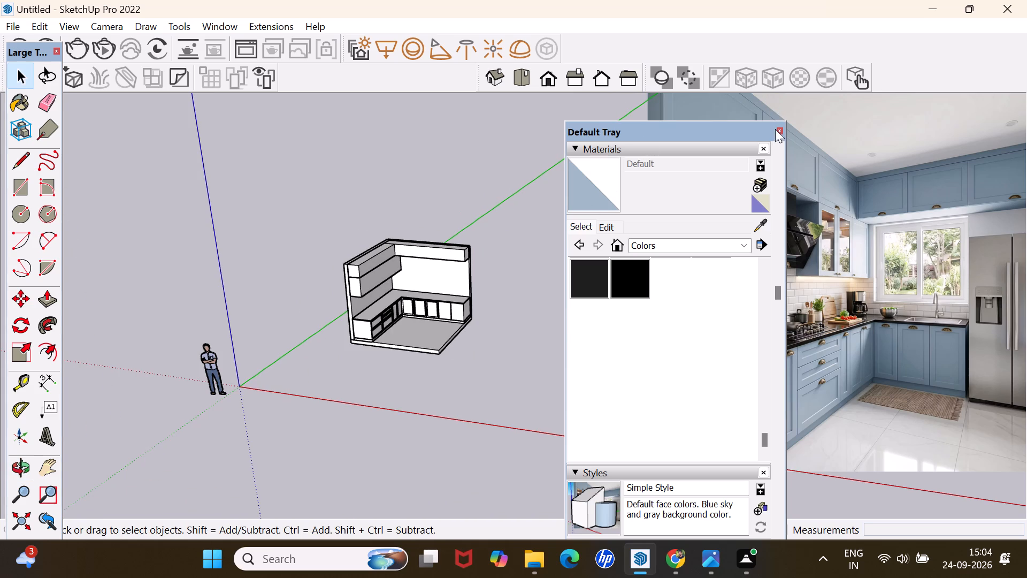
pyautogui.click(780, 132)
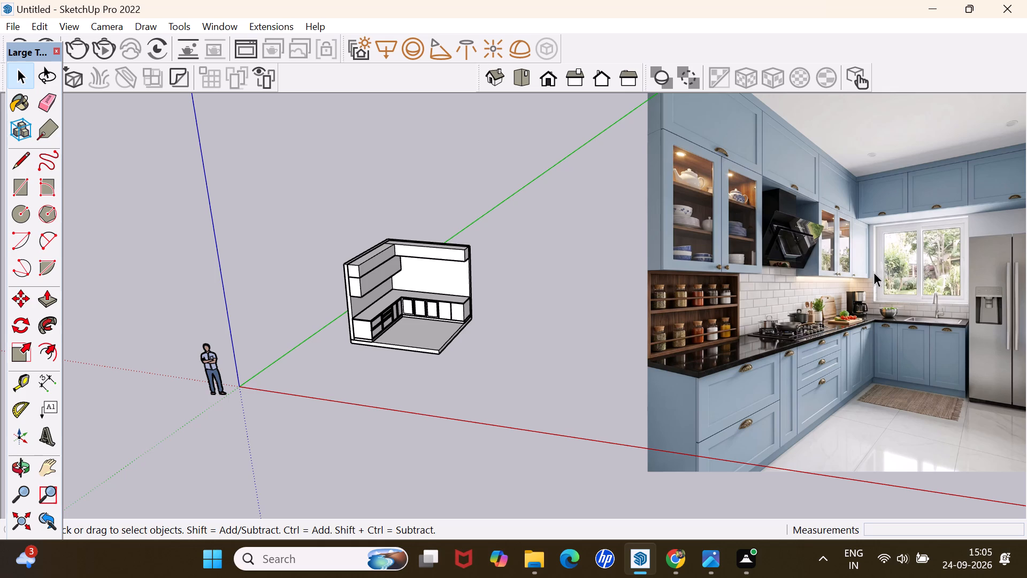
# Inside the left-wall cabinet's group, copy the front face's corner-end vertical edge 11' 6" to the opposite end, divided into 7 equal parts.
pyautogui.scroll(3, 889, 227)
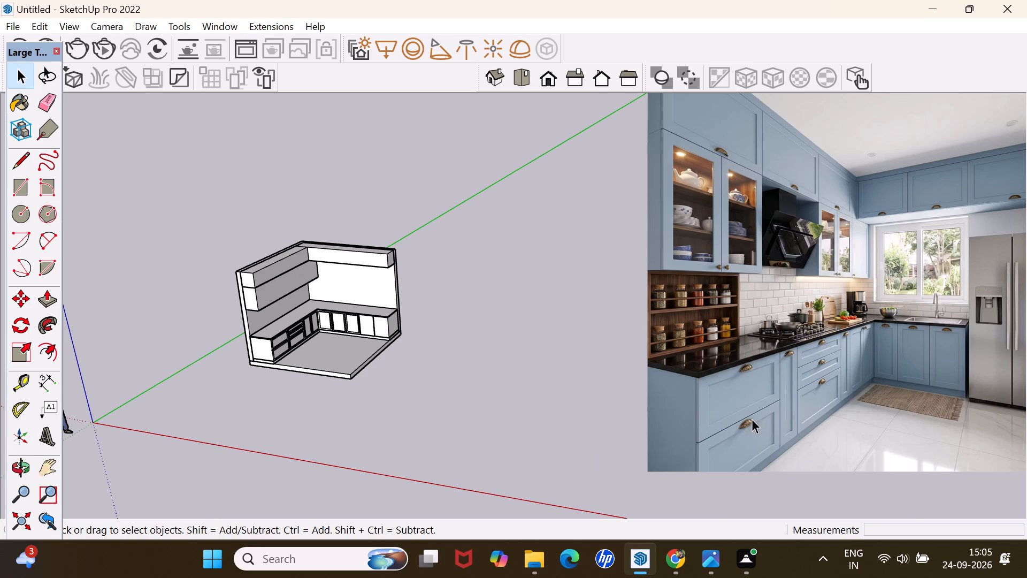
pyautogui.scroll(8, 280, 281)
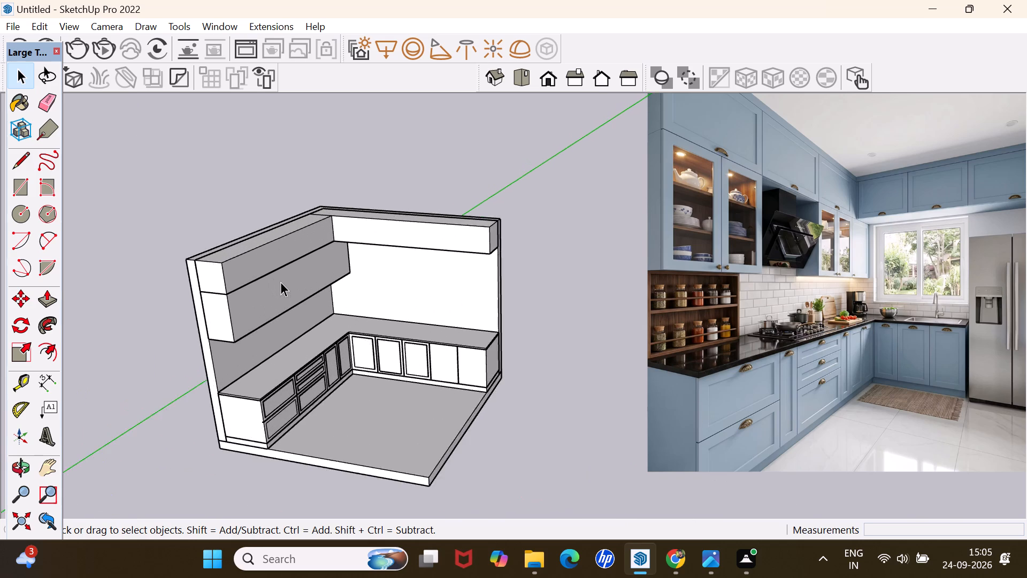
pyautogui.scroll(4, 280, 282)
pyautogui.tripleClick(281, 280)
pyautogui.moveTo(403, 291); pyautogui.dragTo(396, 292, button='middle')
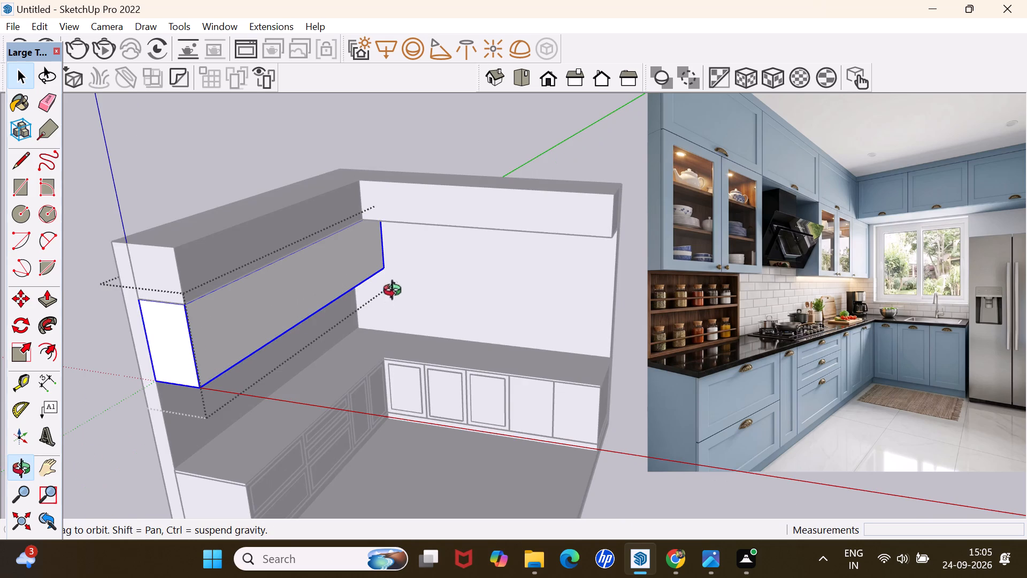
pyautogui.moveTo(396, 292); pyautogui.dragTo(341, 249, button='middle')
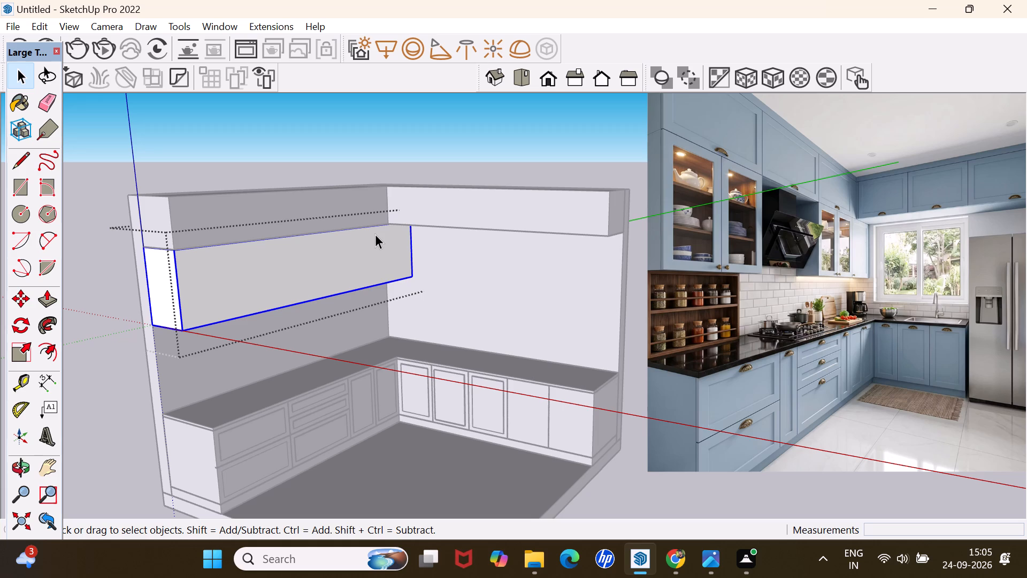
pyautogui.click(410, 242)
pyautogui.doubleClick(410, 244)
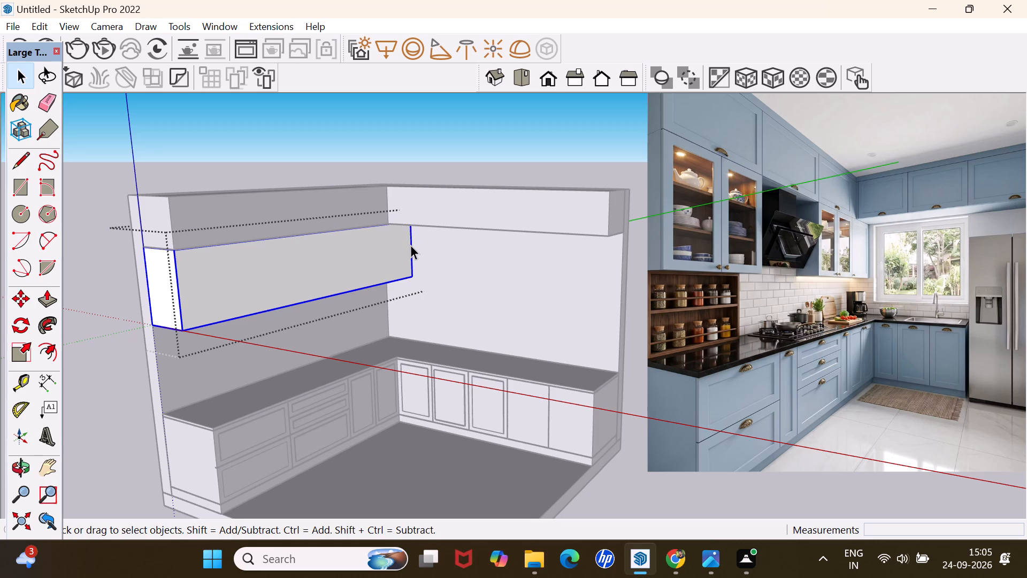
pyautogui.click(409, 244)
pyautogui.click(413, 234)
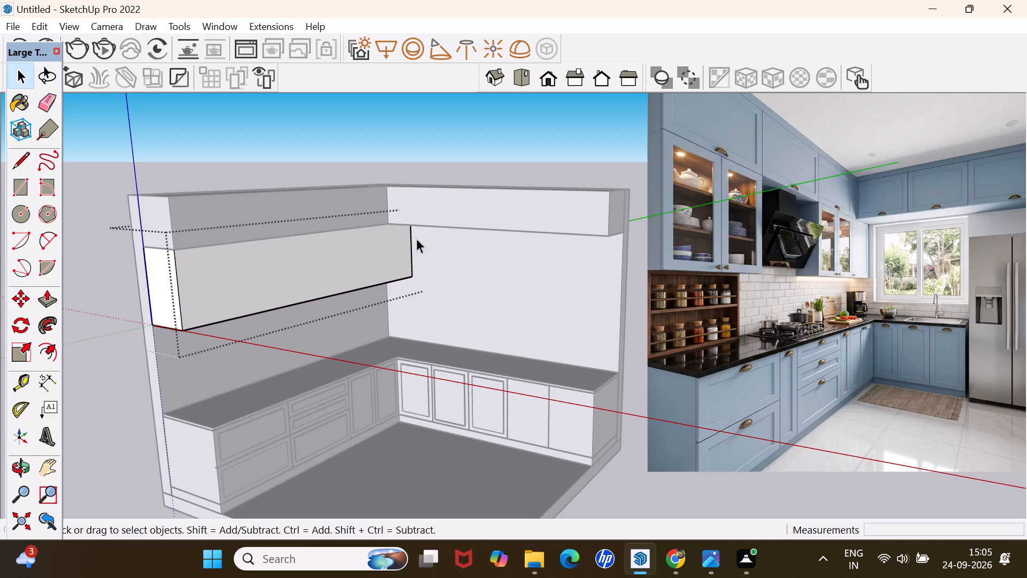
pyautogui.click(416, 238)
pyautogui.click(407, 238)
pyautogui.scroll(9, 407, 238)
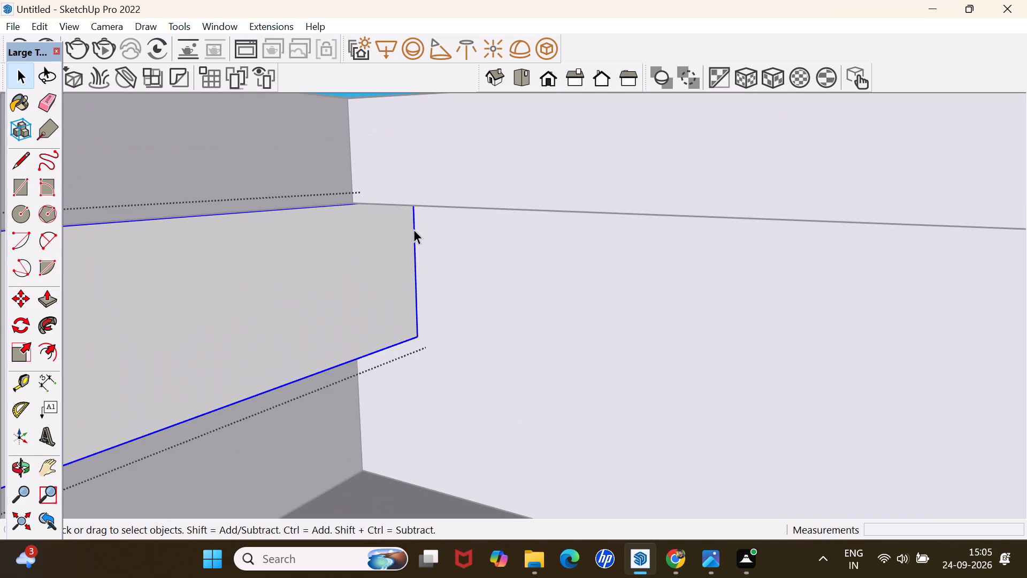
pyautogui.doubleClick(413, 231)
pyautogui.click(414, 232)
pyautogui.click(415, 234)
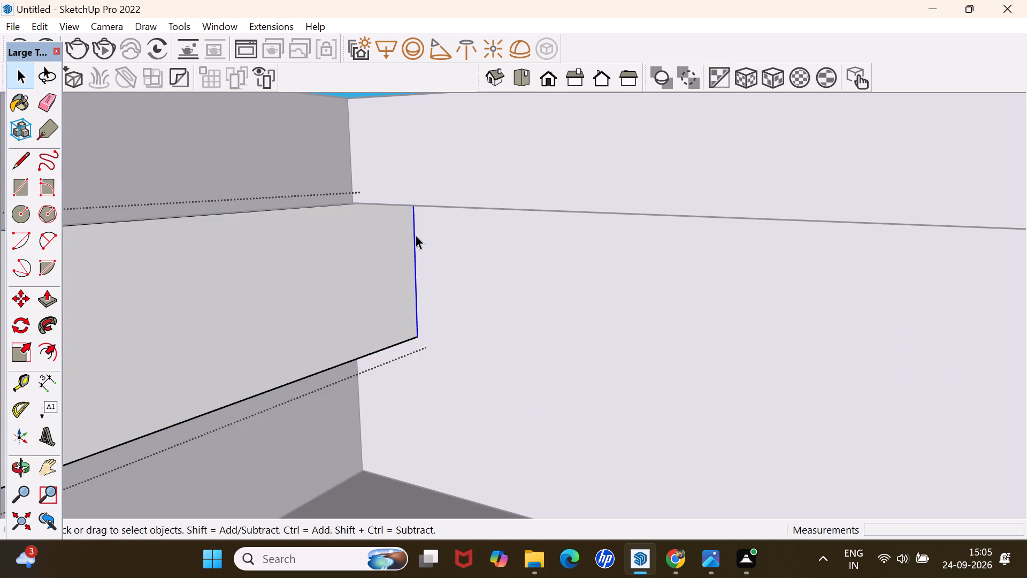
pyautogui.press('m')
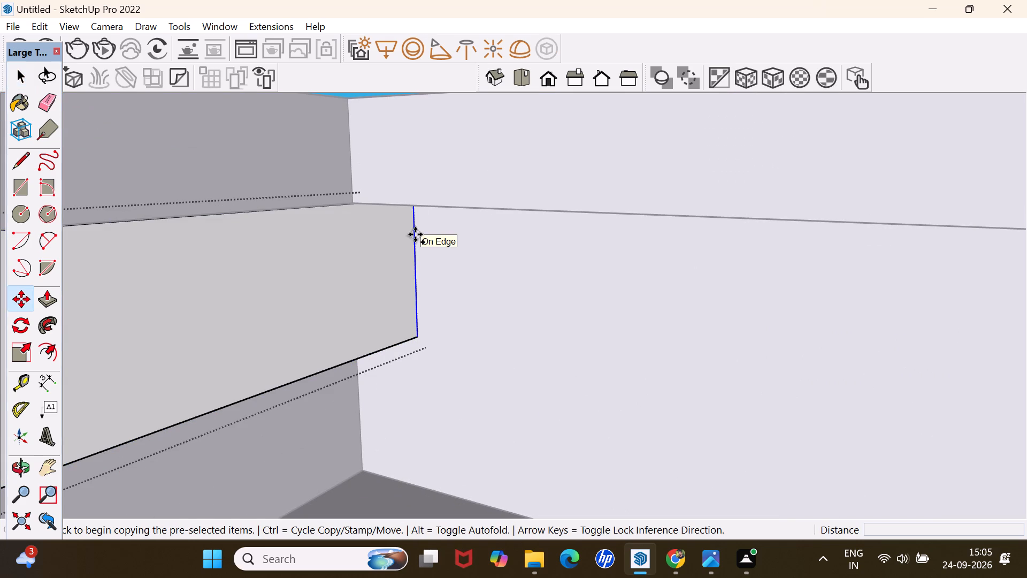
pyautogui.scroll(-9, 415, 234)
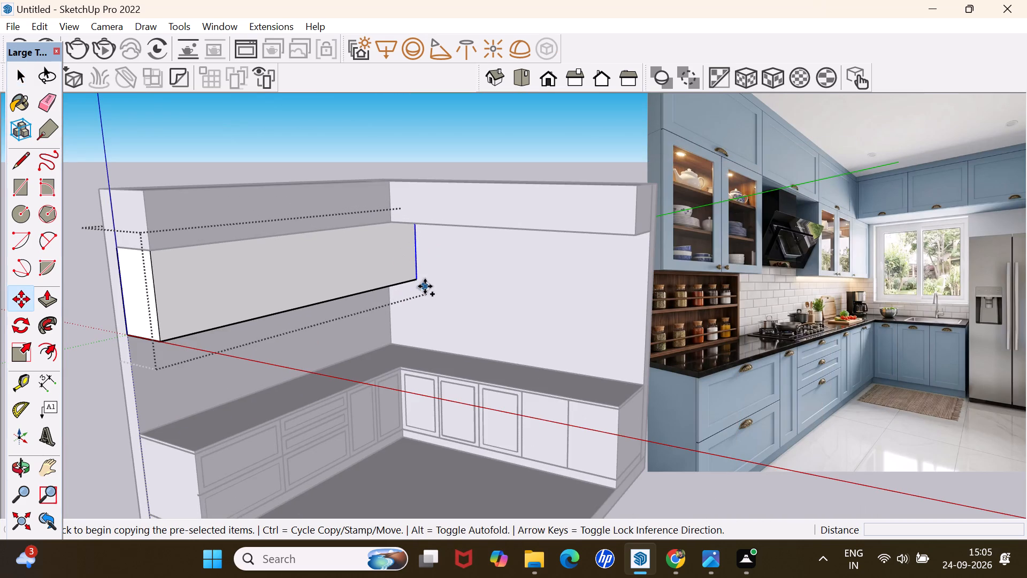
pyautogui.click(417, 284)
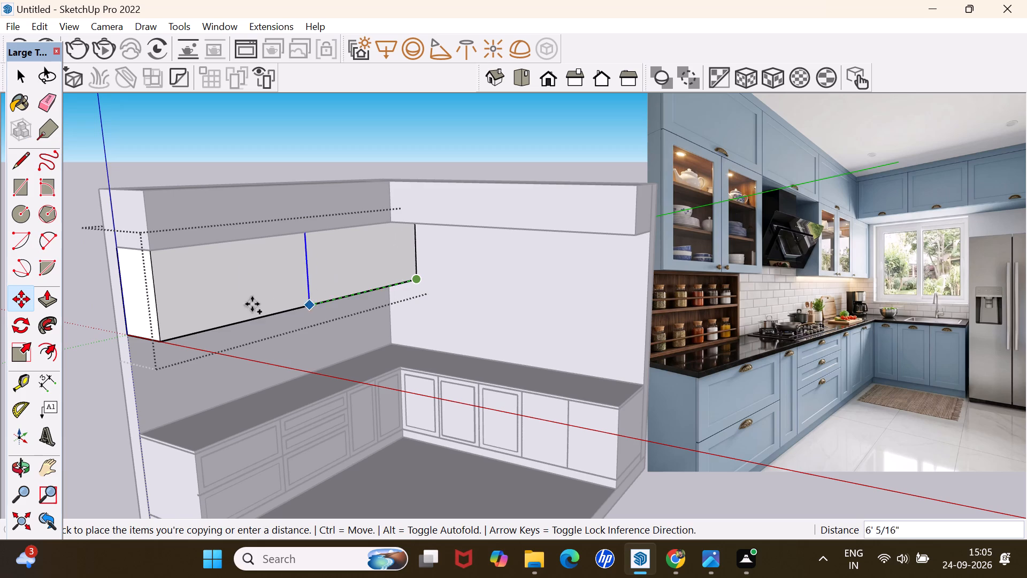
pyautogui.click(157, 343)
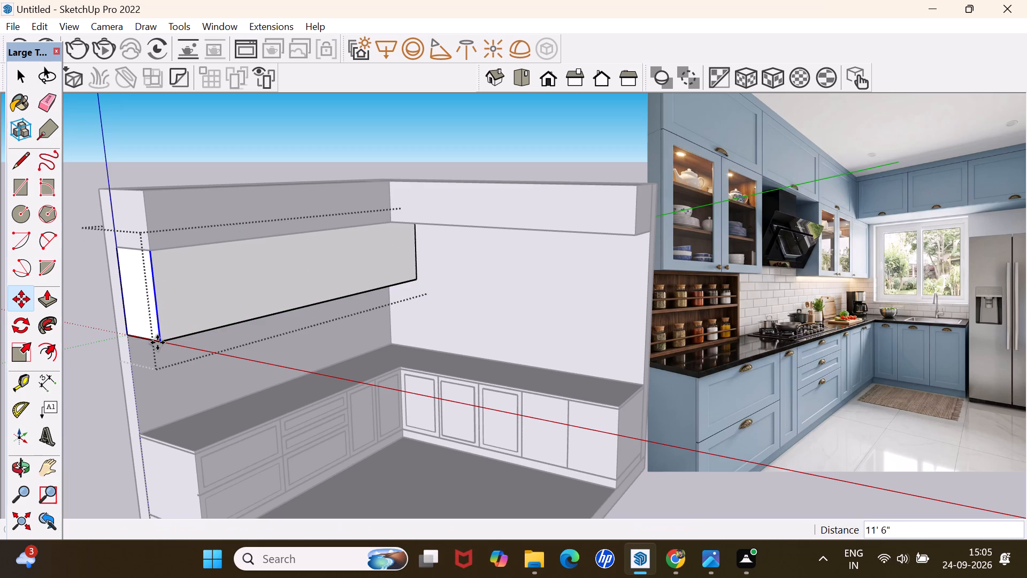
pyautogui.press('/')
pyautogui.press('7')
pyautogui.press('Return')
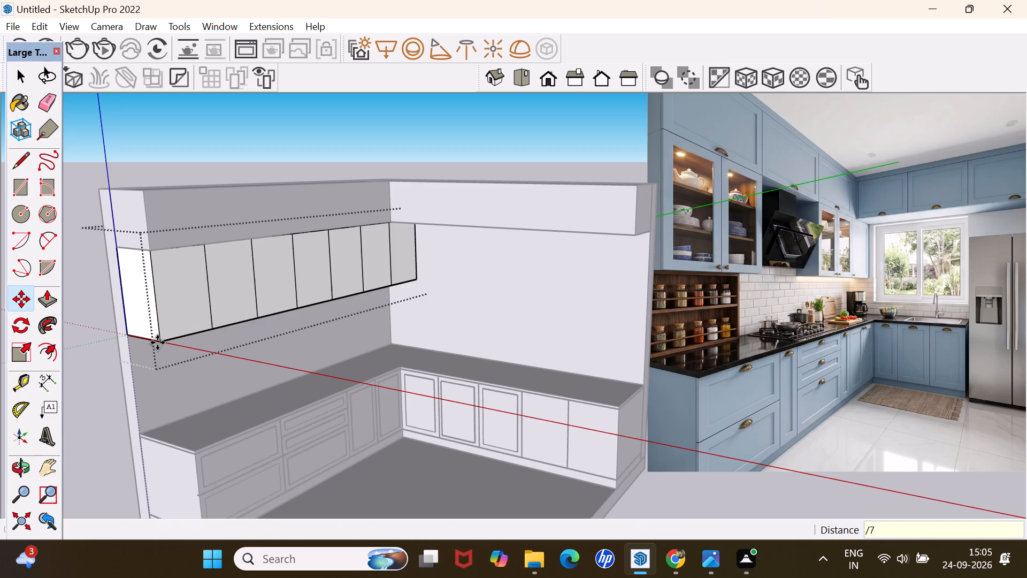
pyautogui.press('space')
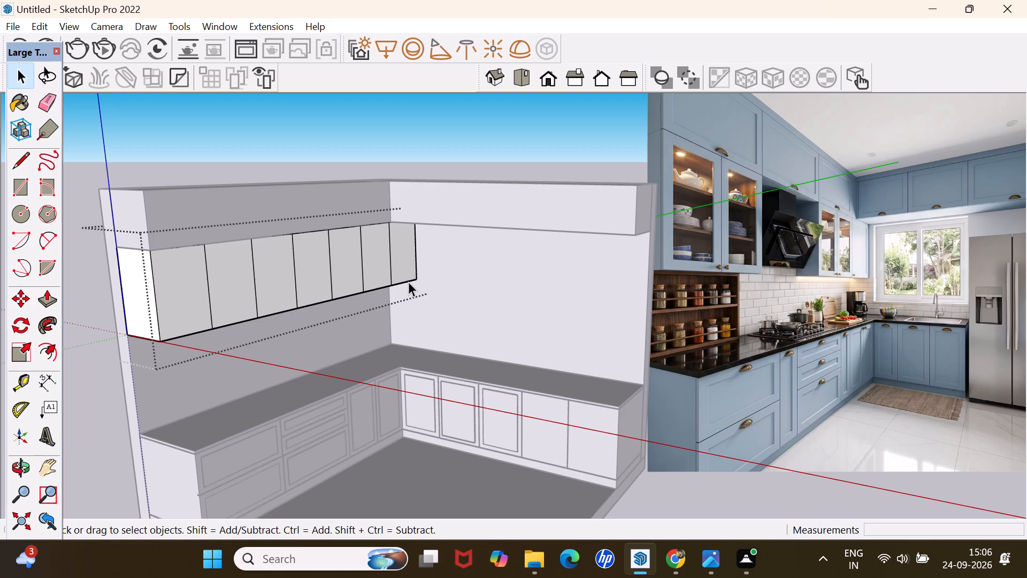
# Select the six divider lines on the wall cabinet's front face and copy them sideways along its bottom edge, away from the corner.
pyautogui.click(390, 255)
pyautogui.press('m')
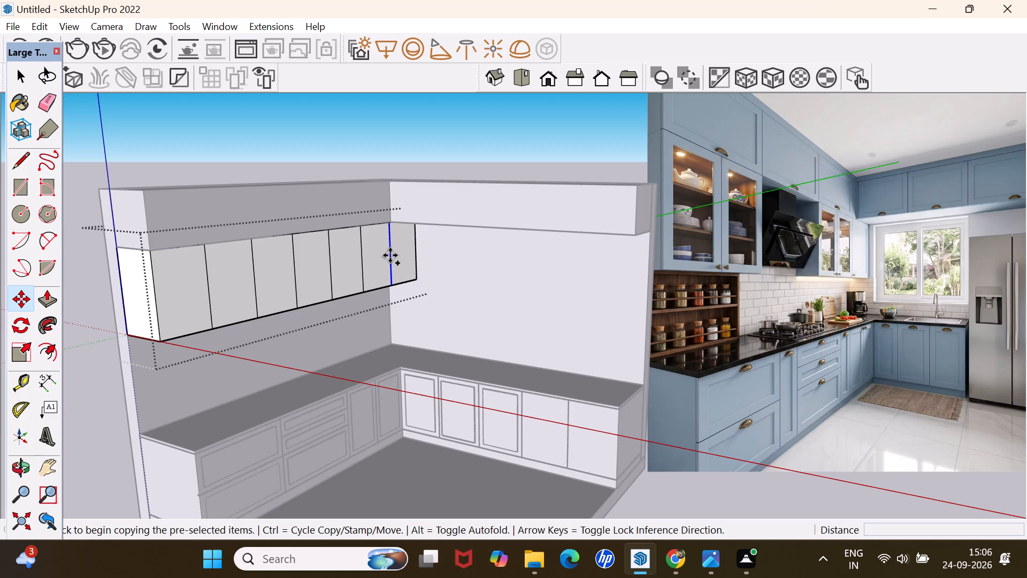
pyautogui.press('m')
pyautogui.press('space')
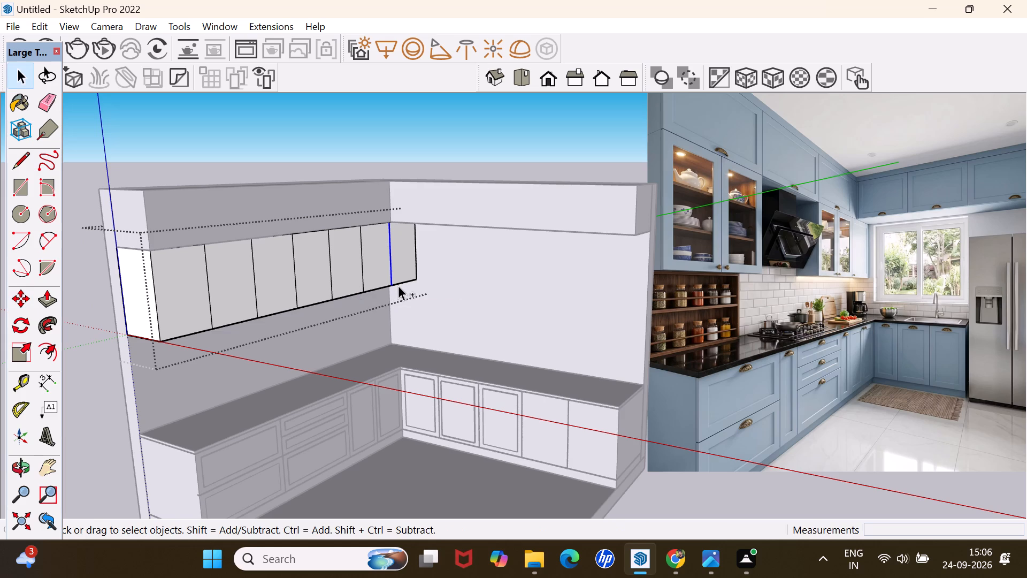
pyautogui.keyDown('ctrl'); pyautogui.click(362, 264); pyautogui.keyUp('ctrl')
pyautogui.keyDown('ctrl'); pyautogui.click(328, 269); pyautogui.keyUp('ctrl')
pyautogui.keyDown('ctrl'); pyautogui.click(295, 266); pyautogui.keyUp('ctrl')
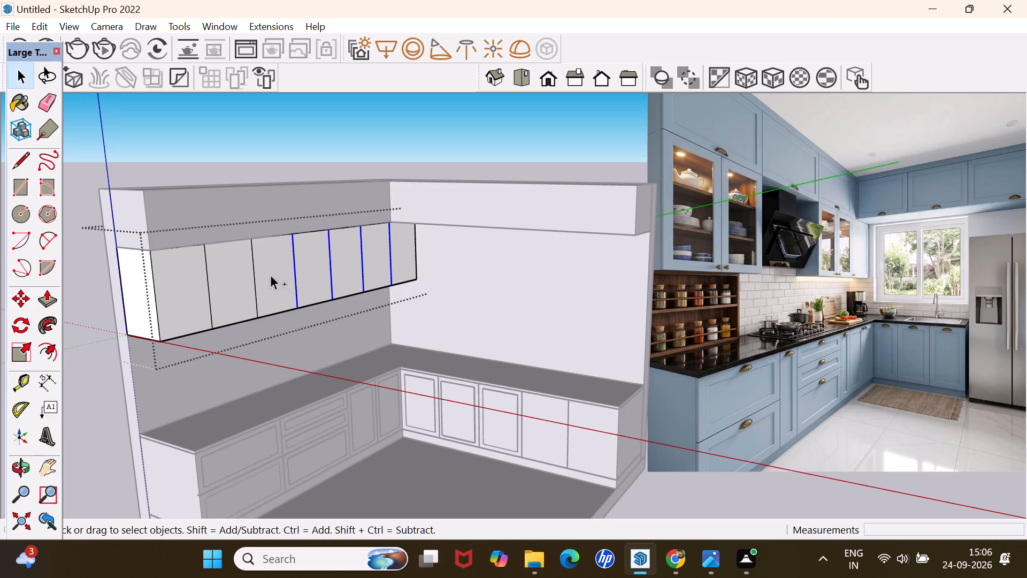
pyautogui.keyDown('ctrl'); pyautogui.click(254, 286); pyautogui.keyUp('ctrl')
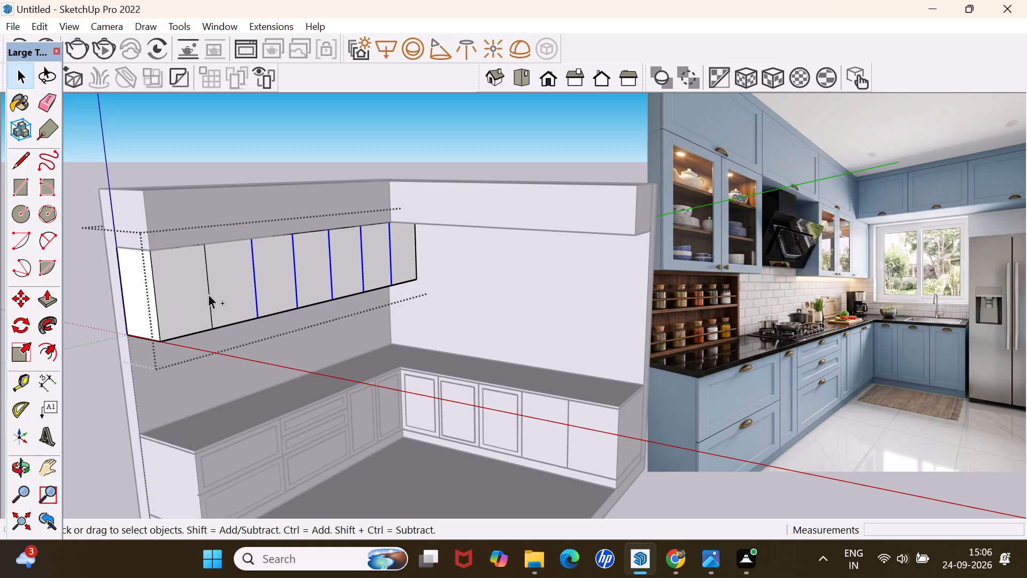
pyautogui.keyDown('ctrl'); pyautogui.click(209, 291); pyautogui.keyUp('ctrl')
pyautogui.press('m')
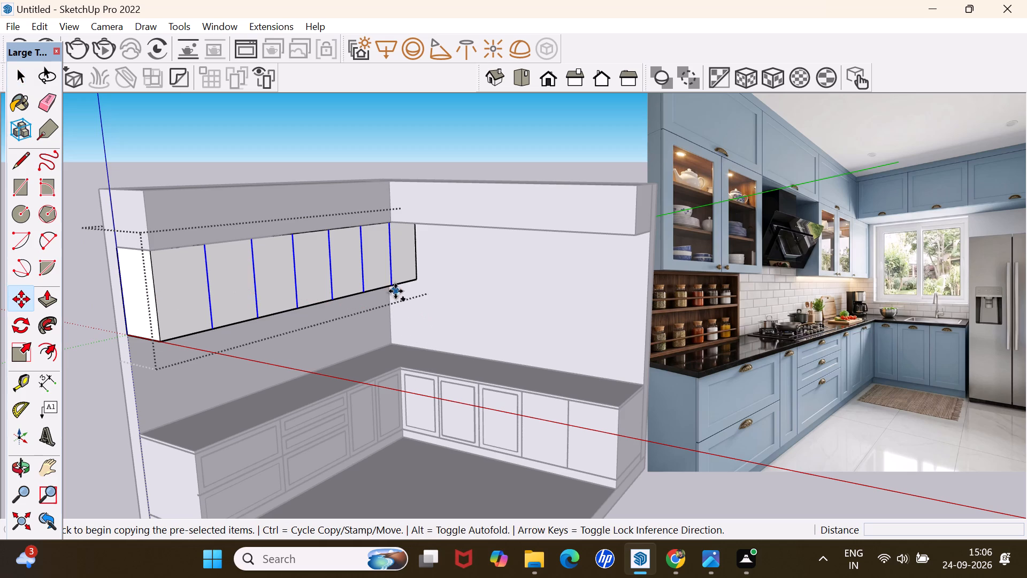
pyautogui.scroll(8, 392, 301)
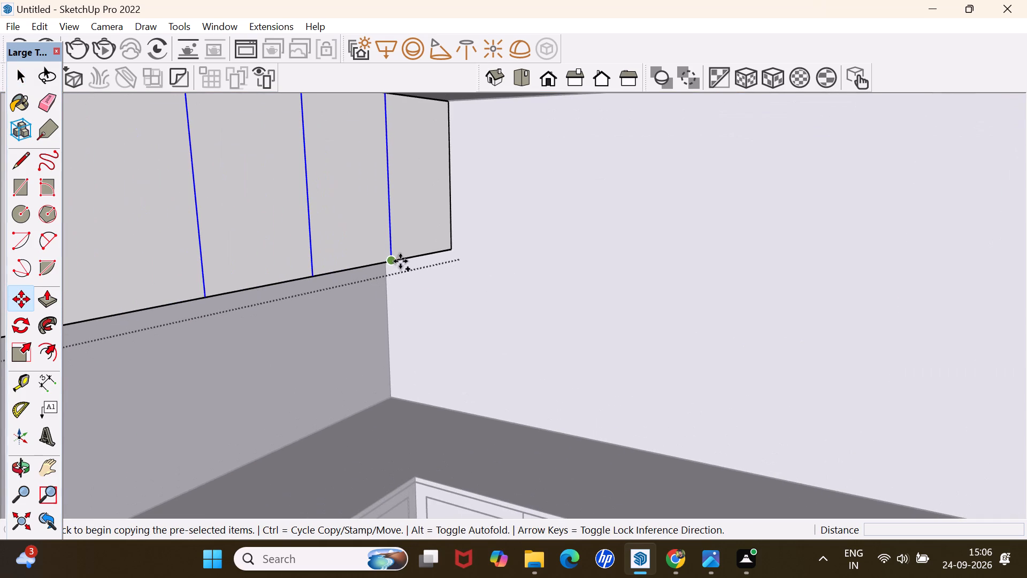
pyautogui.click(395, 265)
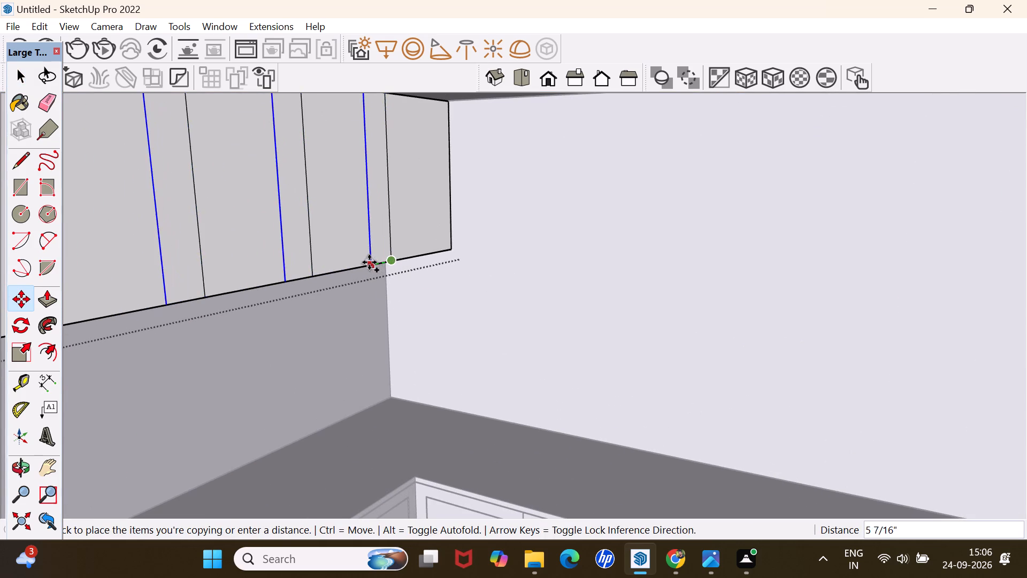
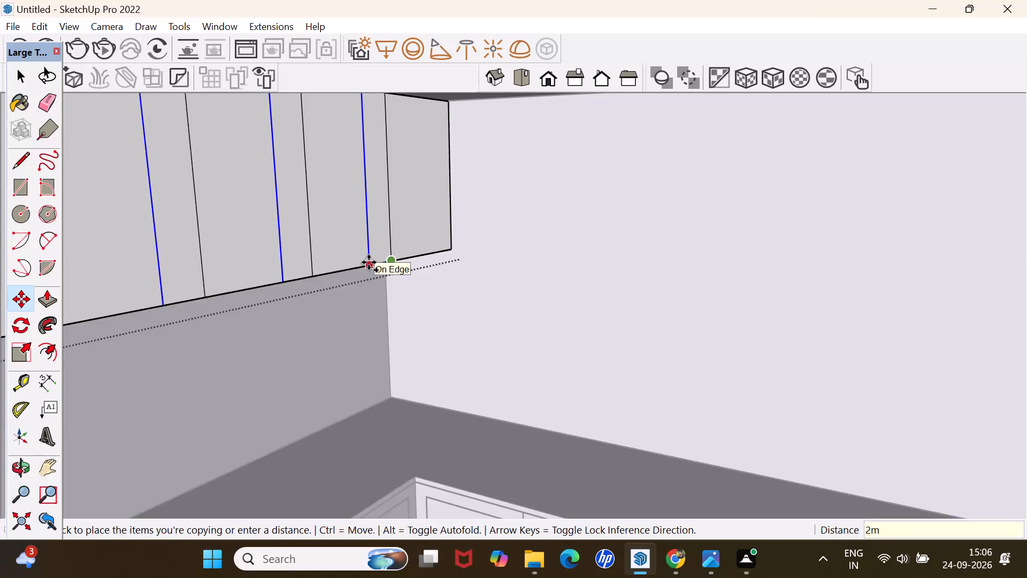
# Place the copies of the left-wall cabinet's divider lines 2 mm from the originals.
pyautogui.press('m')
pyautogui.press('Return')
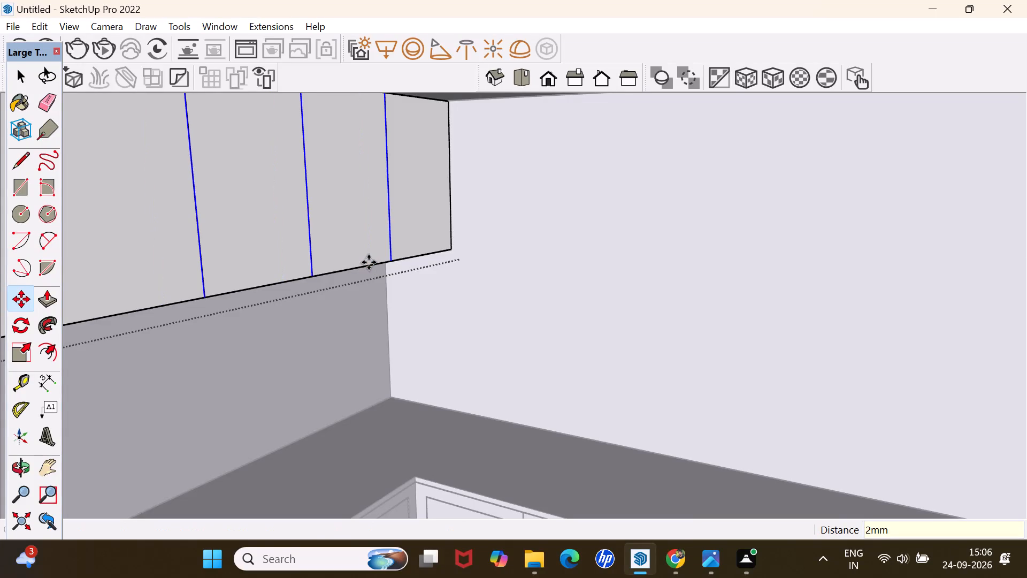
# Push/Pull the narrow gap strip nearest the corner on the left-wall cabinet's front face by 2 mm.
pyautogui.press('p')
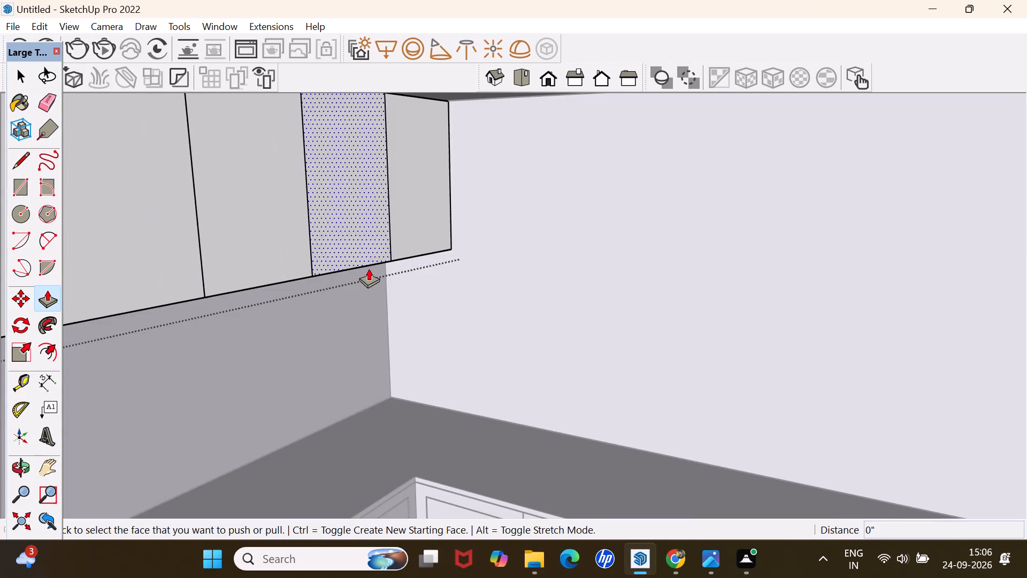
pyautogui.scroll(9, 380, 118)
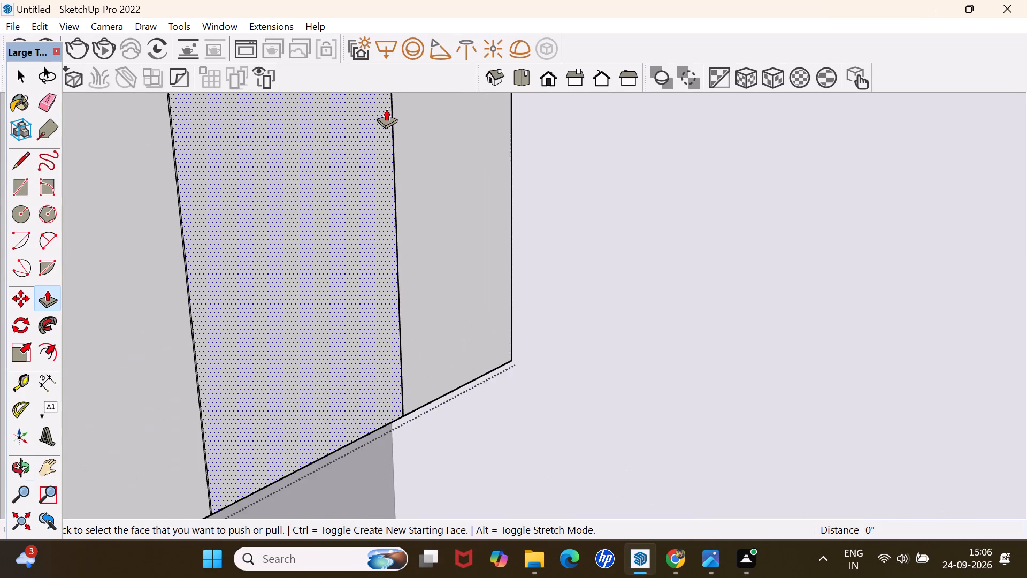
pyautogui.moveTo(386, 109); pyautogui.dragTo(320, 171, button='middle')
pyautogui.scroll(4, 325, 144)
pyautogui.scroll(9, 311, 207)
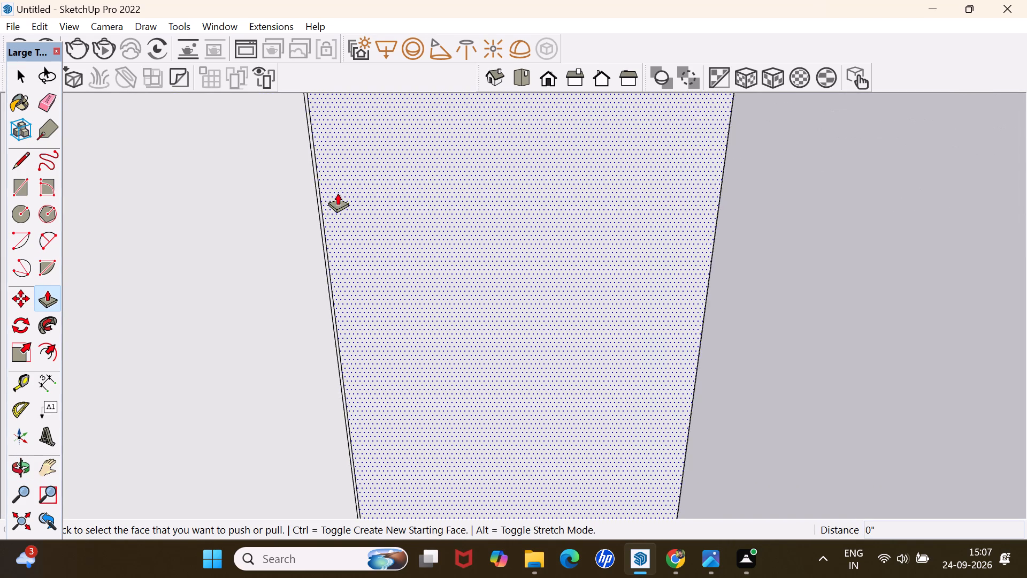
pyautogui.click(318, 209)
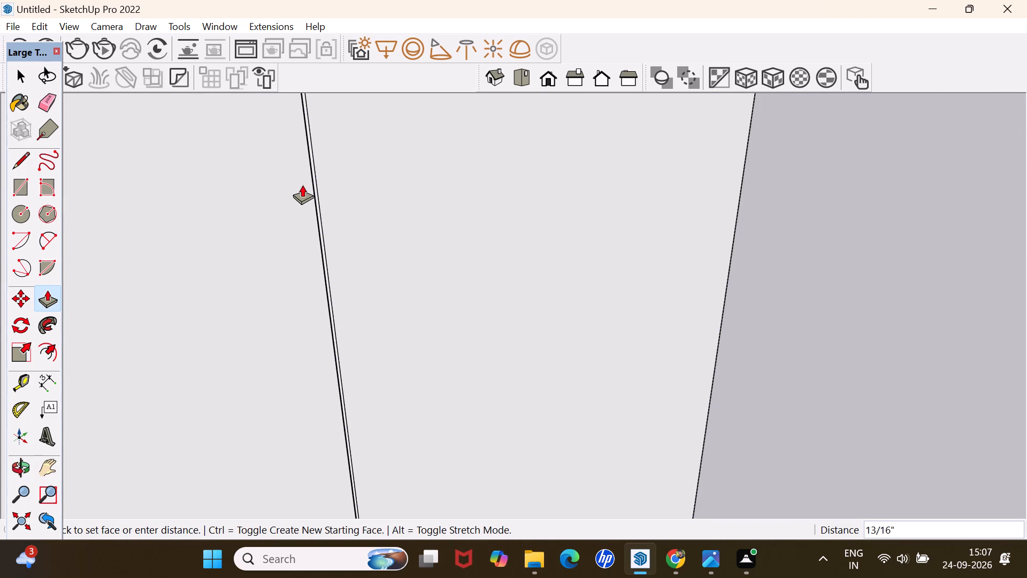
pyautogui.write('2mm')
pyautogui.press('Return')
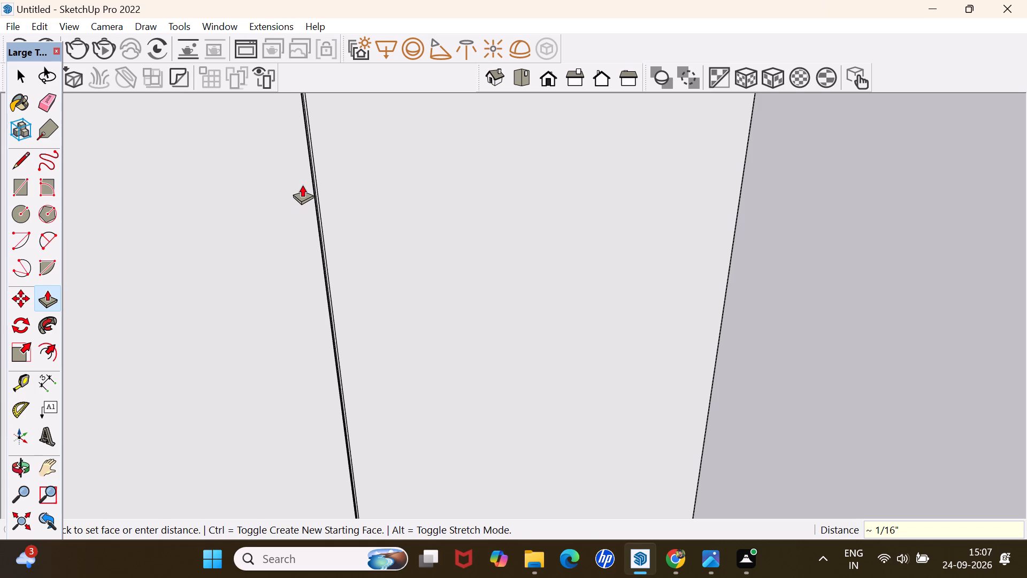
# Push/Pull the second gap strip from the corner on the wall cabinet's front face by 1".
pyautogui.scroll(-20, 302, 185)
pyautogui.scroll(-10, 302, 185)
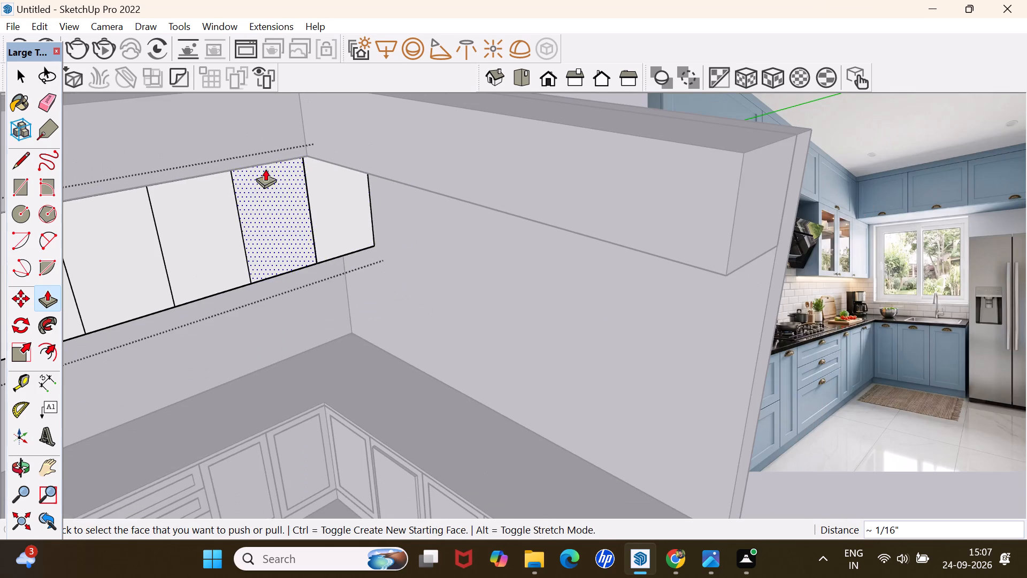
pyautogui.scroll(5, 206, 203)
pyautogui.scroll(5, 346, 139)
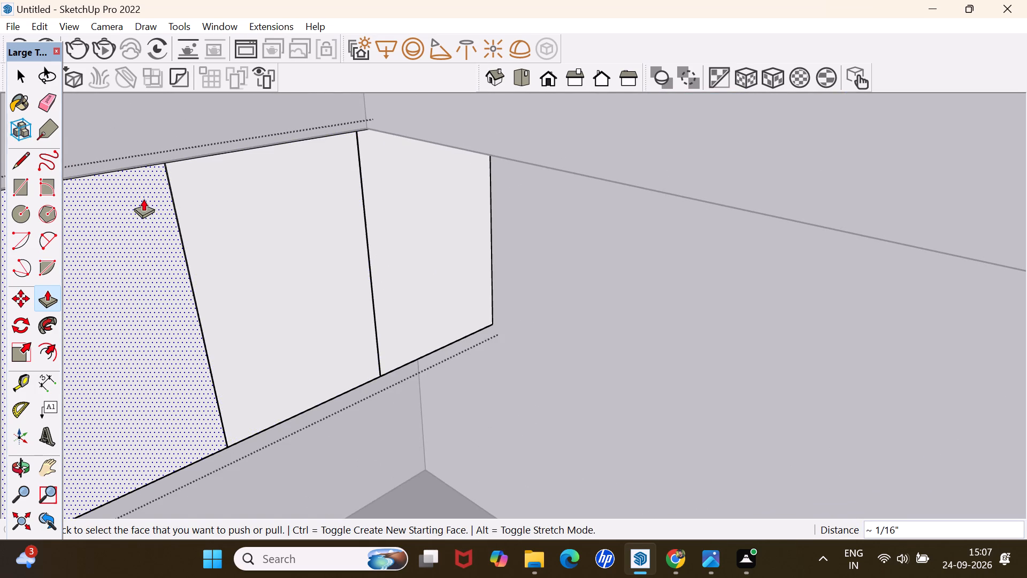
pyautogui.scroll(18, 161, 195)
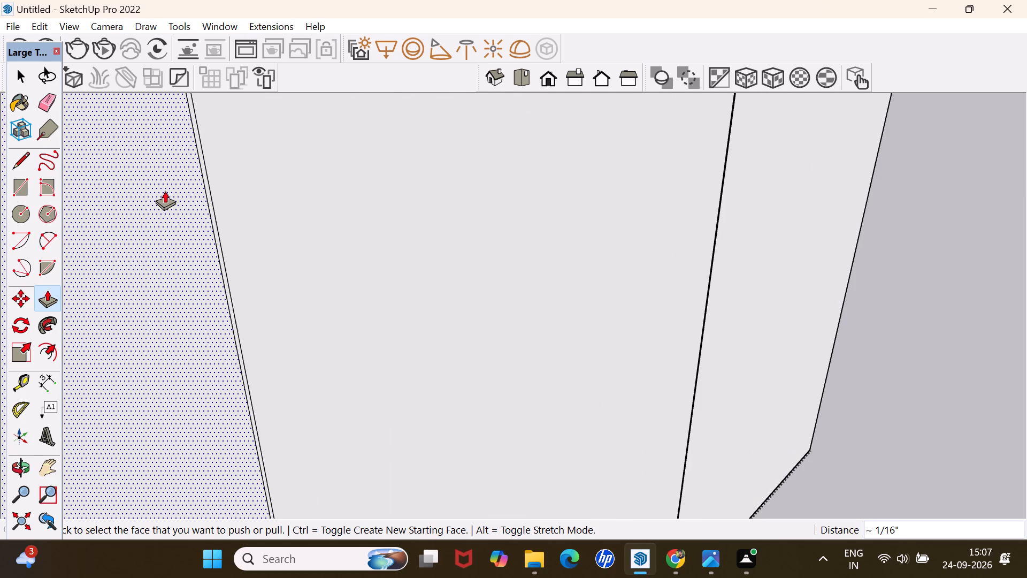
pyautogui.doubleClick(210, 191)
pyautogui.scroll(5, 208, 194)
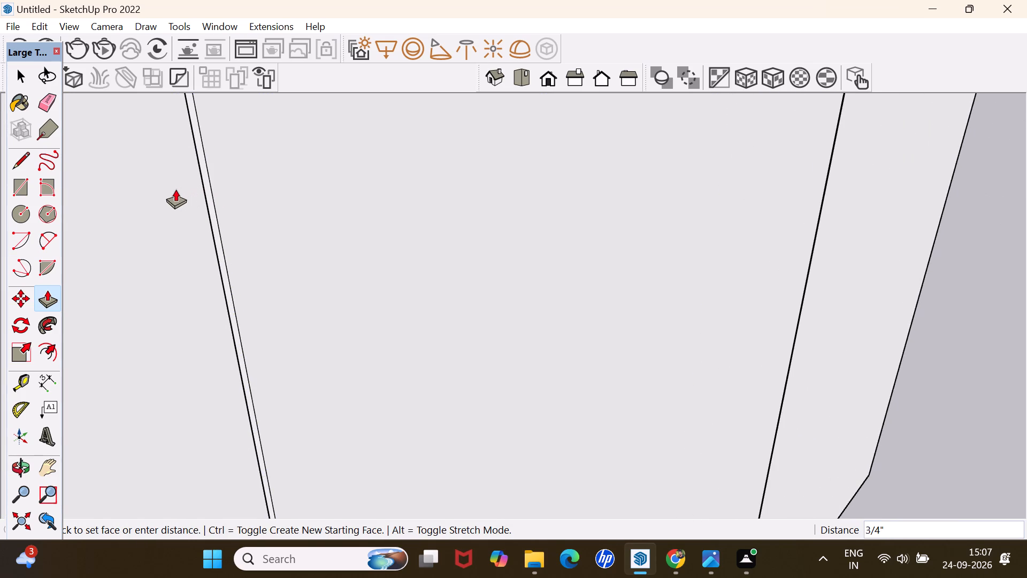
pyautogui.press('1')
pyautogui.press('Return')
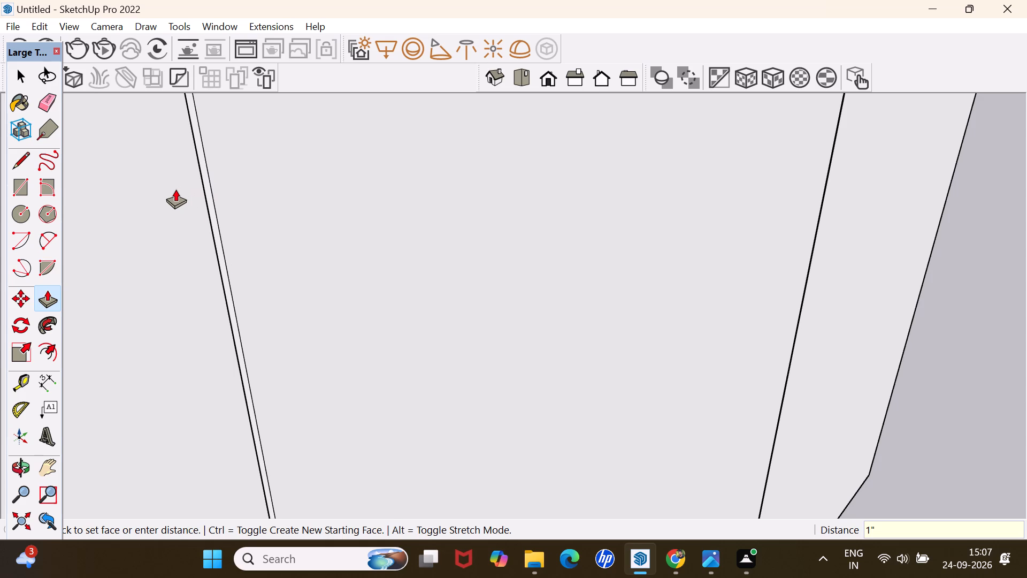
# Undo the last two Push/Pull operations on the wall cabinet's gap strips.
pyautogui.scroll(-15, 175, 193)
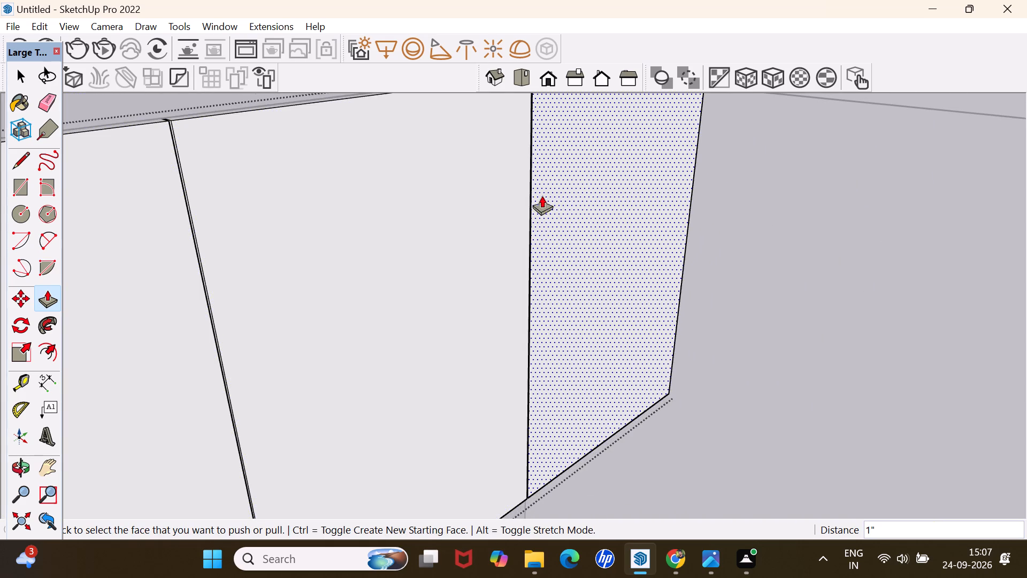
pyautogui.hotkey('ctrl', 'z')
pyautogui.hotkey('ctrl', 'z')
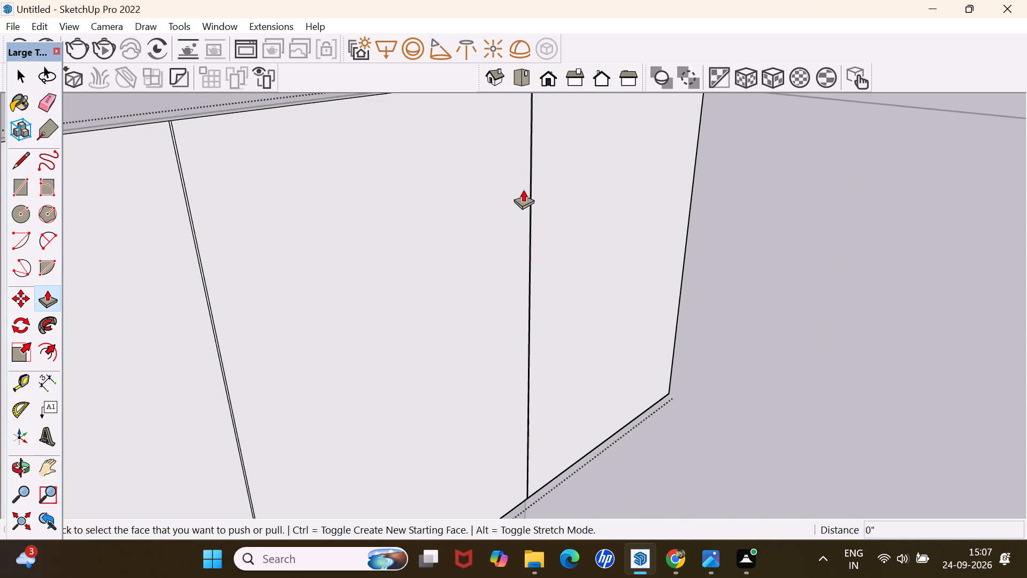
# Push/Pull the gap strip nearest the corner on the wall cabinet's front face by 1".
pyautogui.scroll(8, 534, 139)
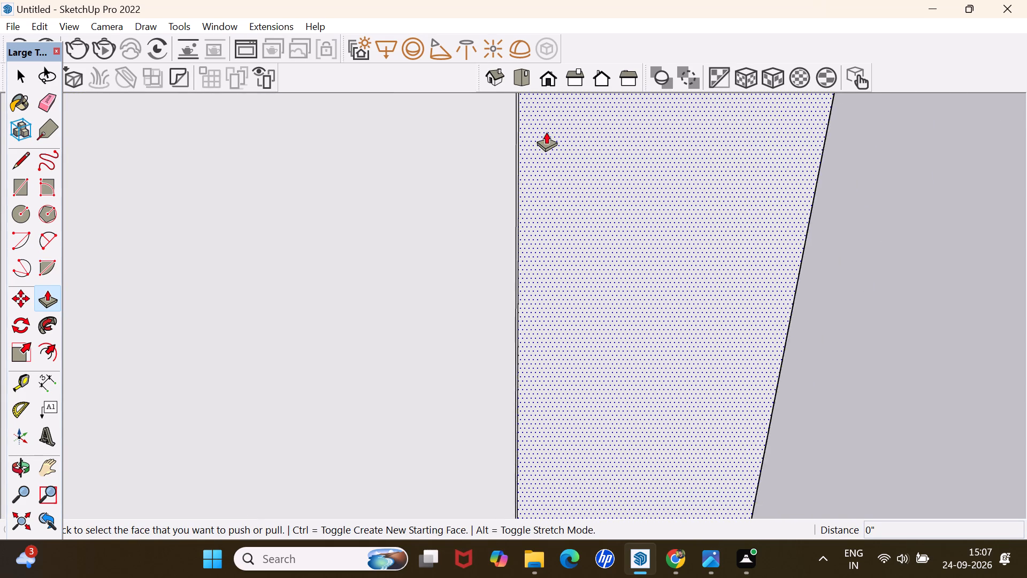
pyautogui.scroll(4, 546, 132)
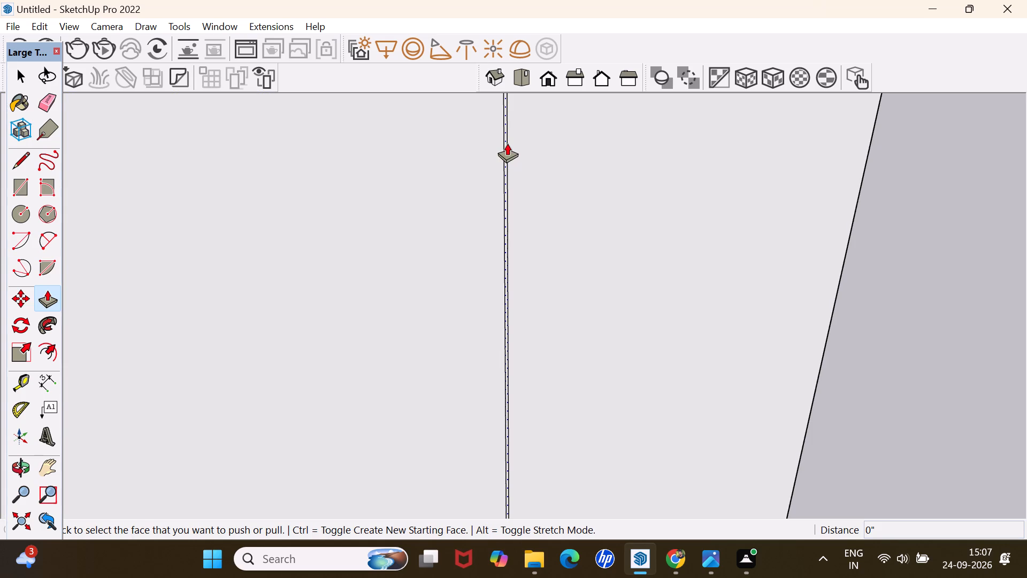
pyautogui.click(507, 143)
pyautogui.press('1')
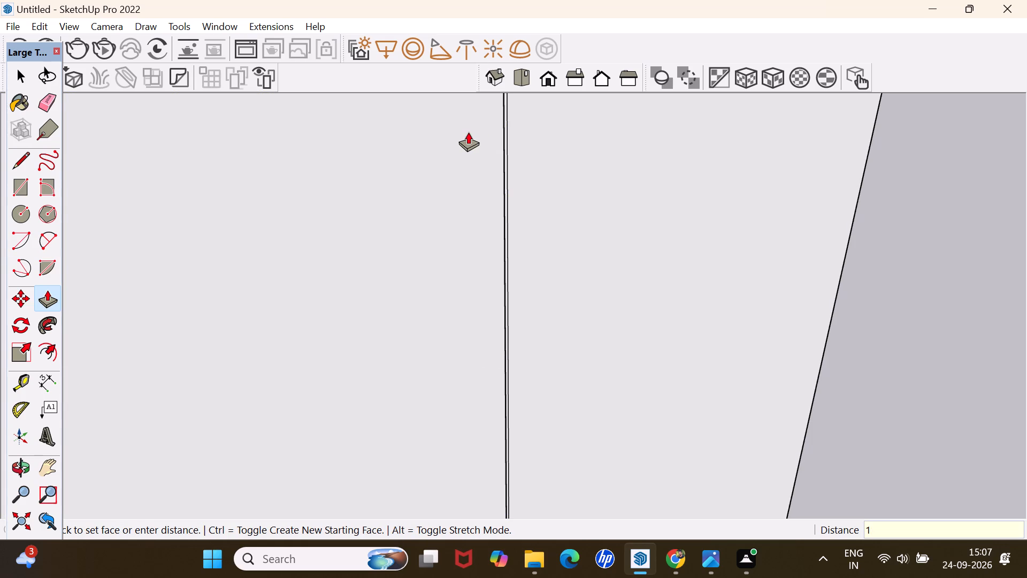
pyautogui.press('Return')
# Leave the wall cabinet's group and examine its divided front and the base cabinets alongside the reference photo.
pyautogui.scroll(-20, 467, 134)
pyautogui.scroll(-1, 467, 134)
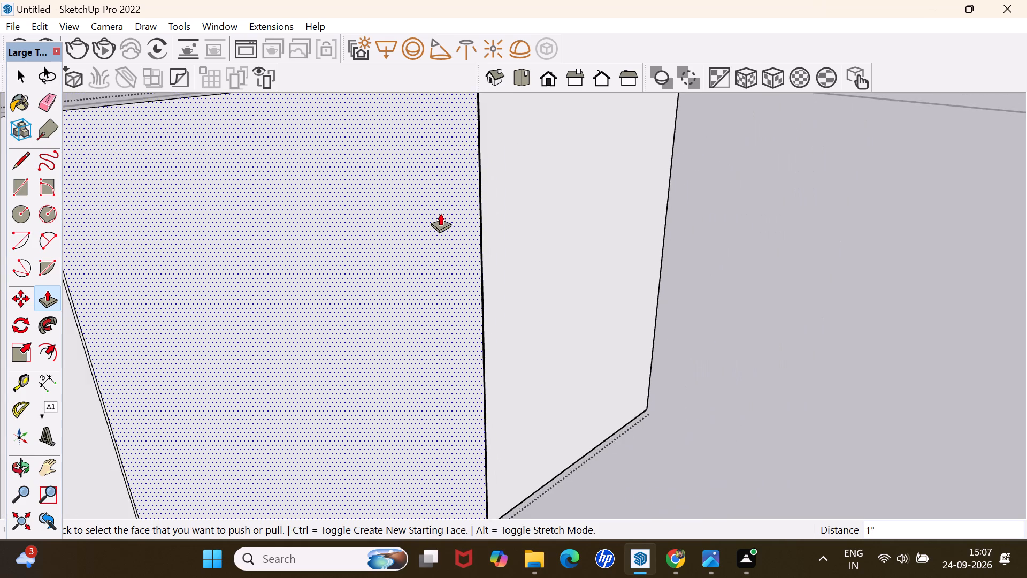
pyautogui.scroll(-4, 440, 213)
pyautogui.scroll(5, 354, 225)
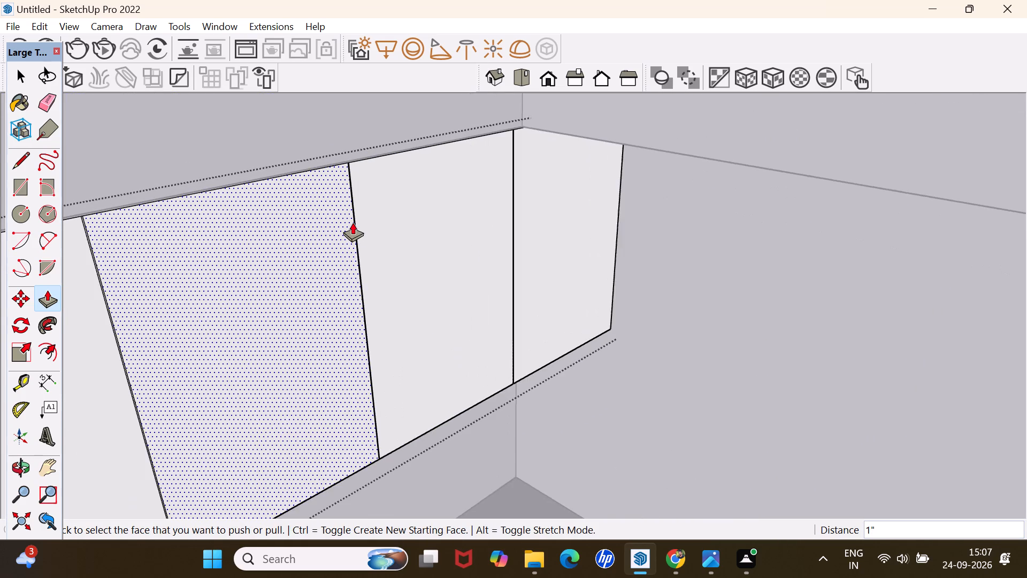
pyautogui.scroll(2, 352, 223)
pyautogui.scroll(-20, 352, 222)
pyautogui.scroll(-5, 352, 222)
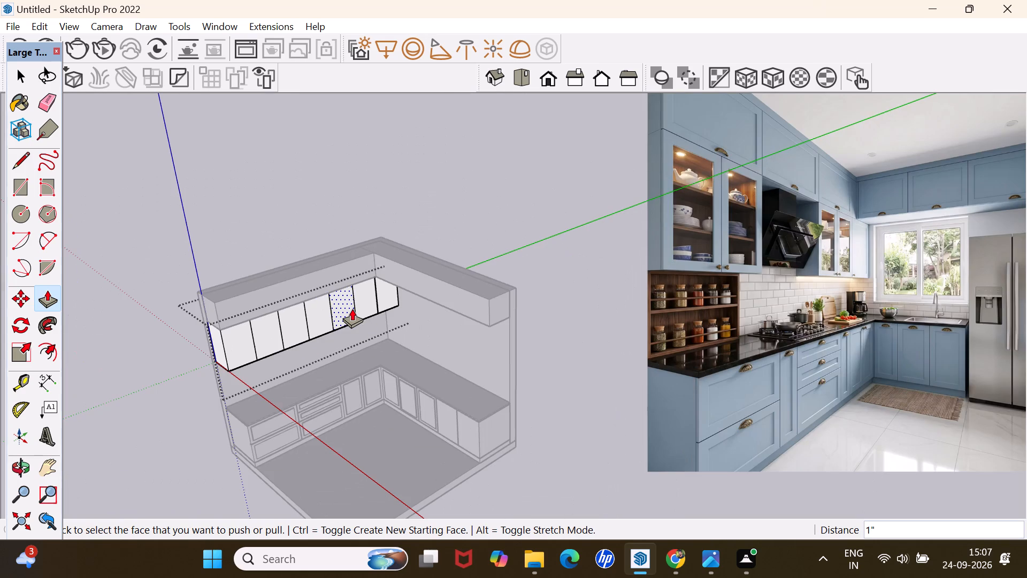
pyautogui.press('space')
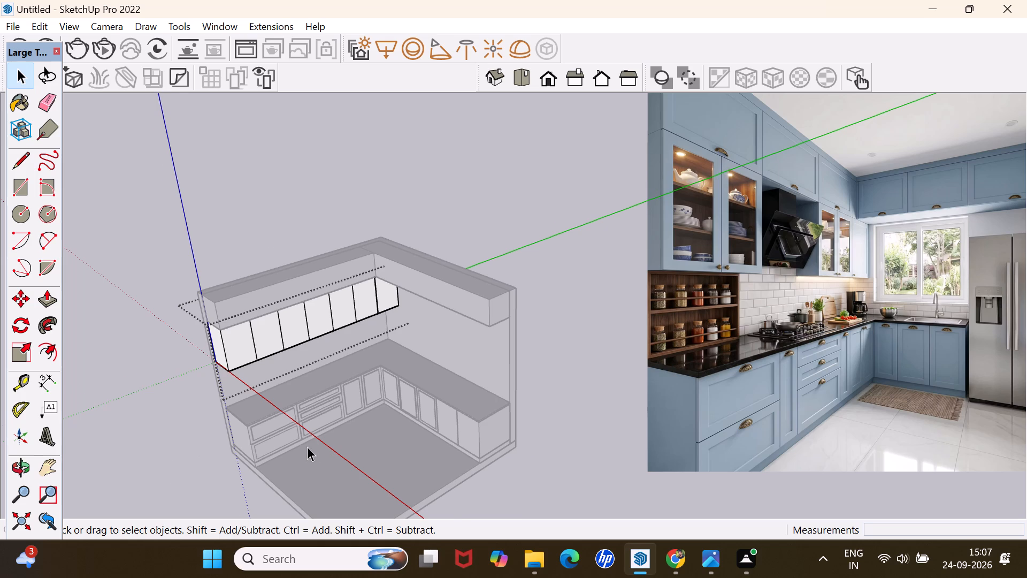
pyautogui.scroll(2, 307, 446)
pyautogui.moveTo(374, 428); pyautogui.dragTo(476, 367, button='middle')
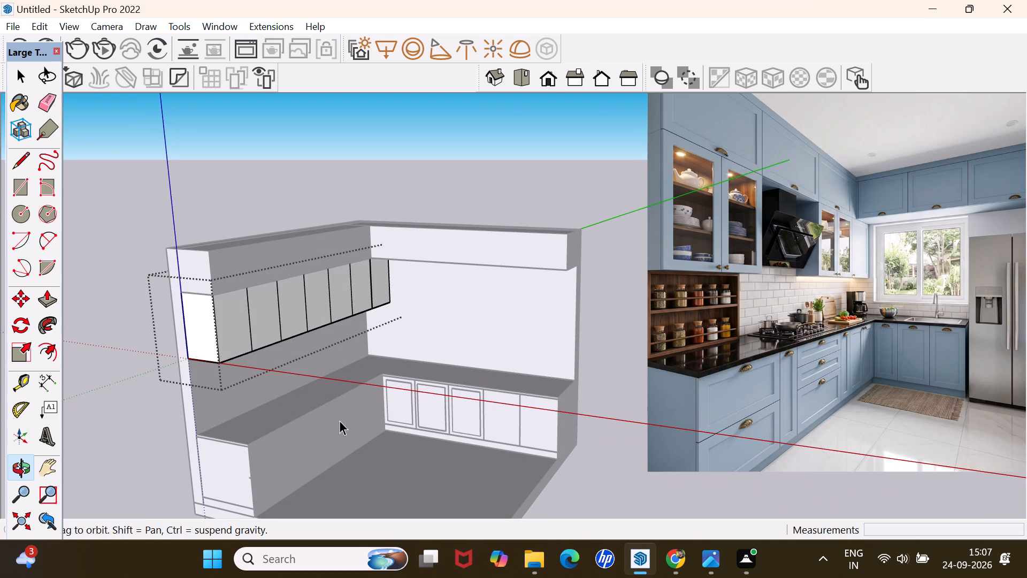
pyautogui.scroll(11, 237, 446)
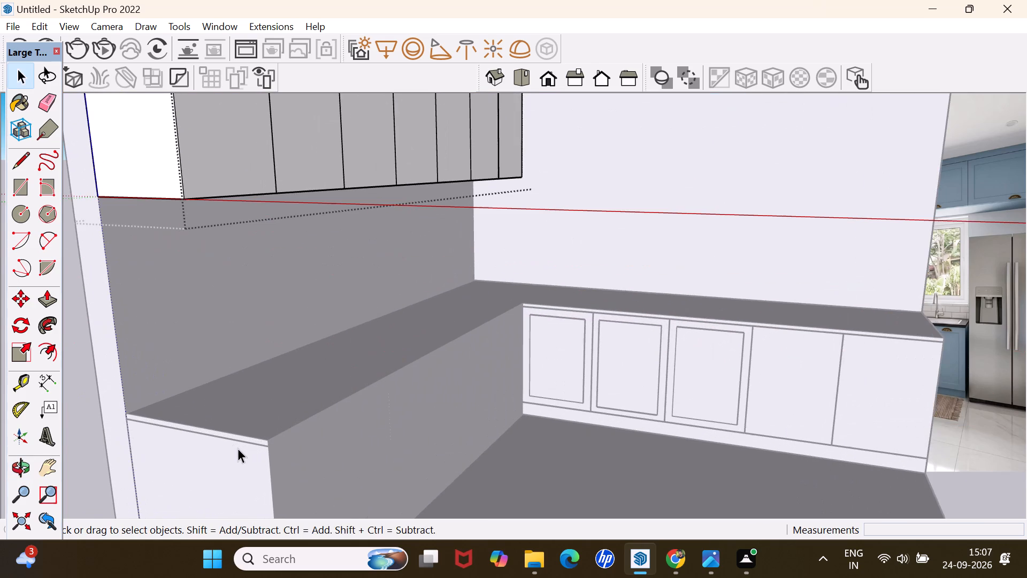
pyautogui.moveTo(272, 440); pyautogui.dragTo(356, 371, button='middle')
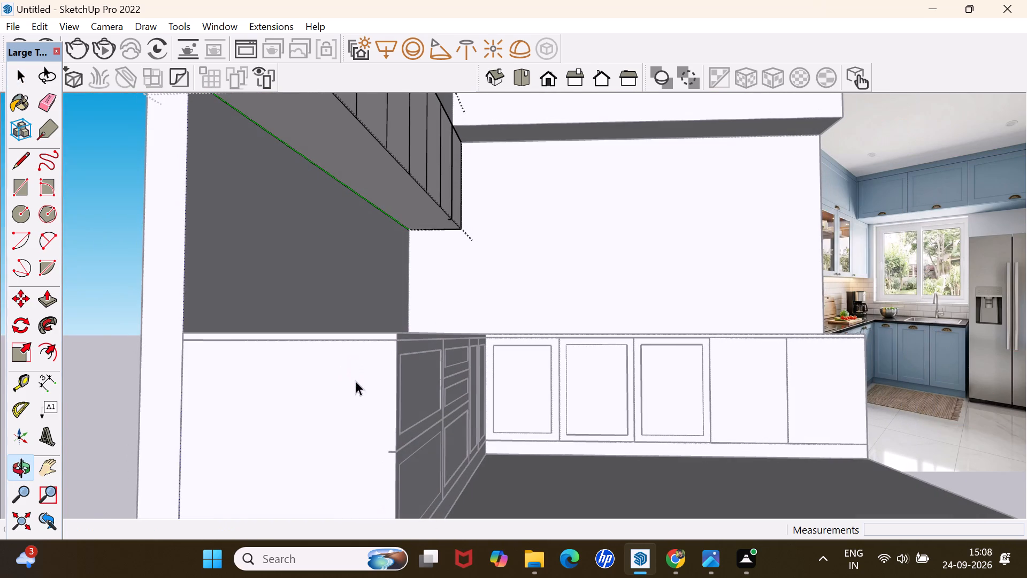
pyautogui.scroll(7, 349, 446)
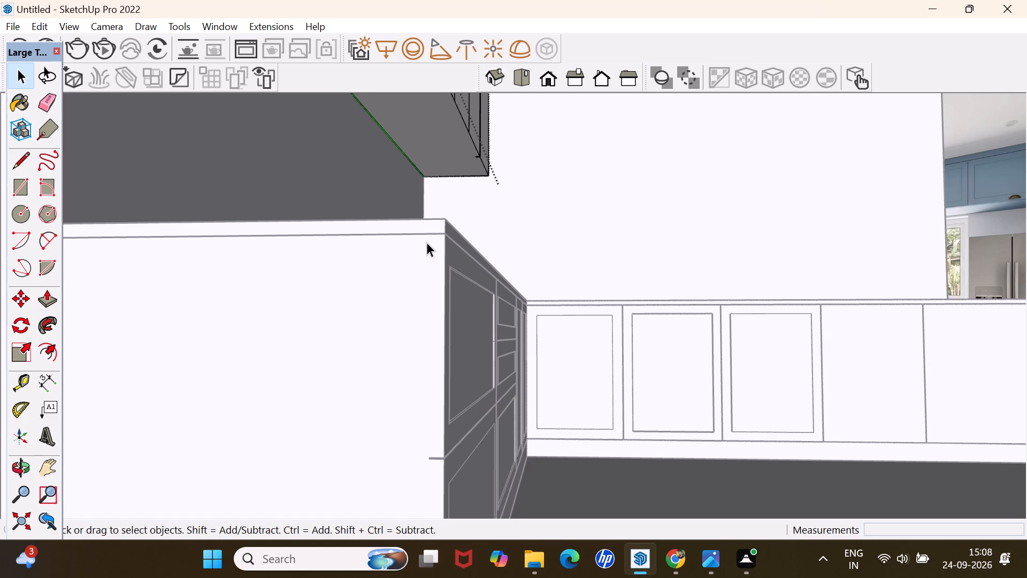
pyautogui.tripleClick(382, 317)
pyautogui.scroll(-12, 555, 347)
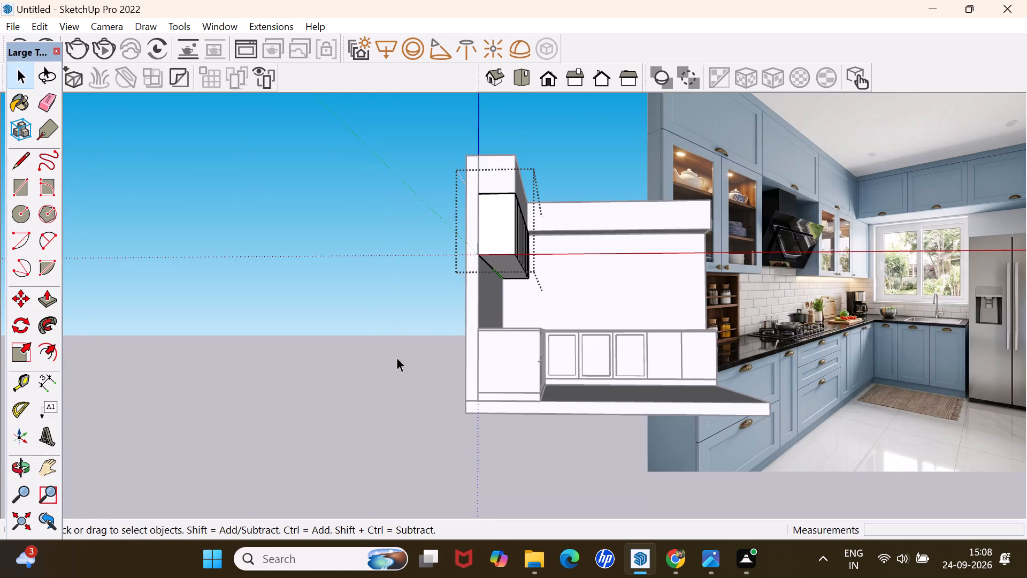
pyautogui.click(353, 351)
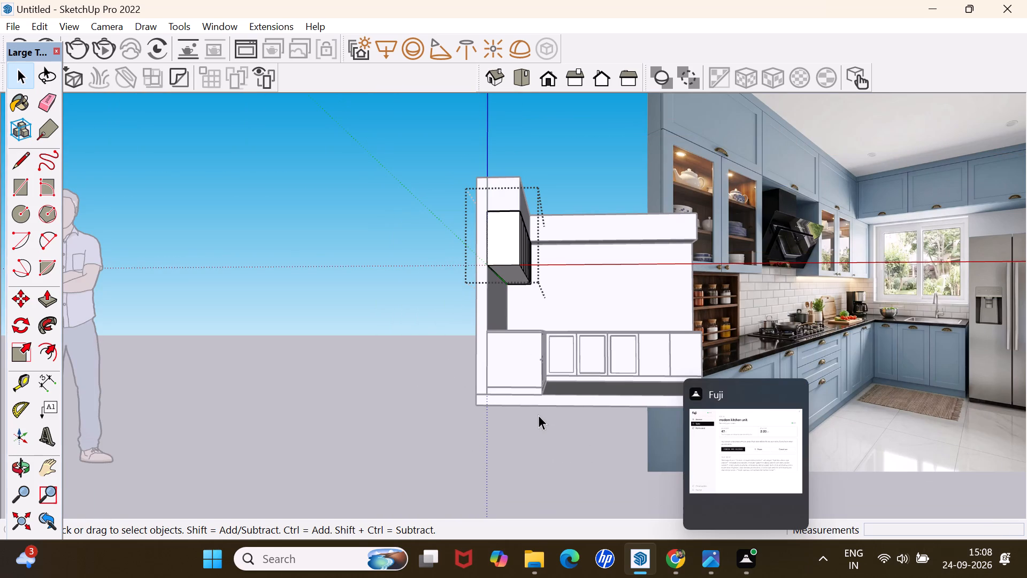
pyautogui.click(575, 436)
pyautogui.moveTo(678, 278); pyautogui.dragTo(616, 334, button='middle')
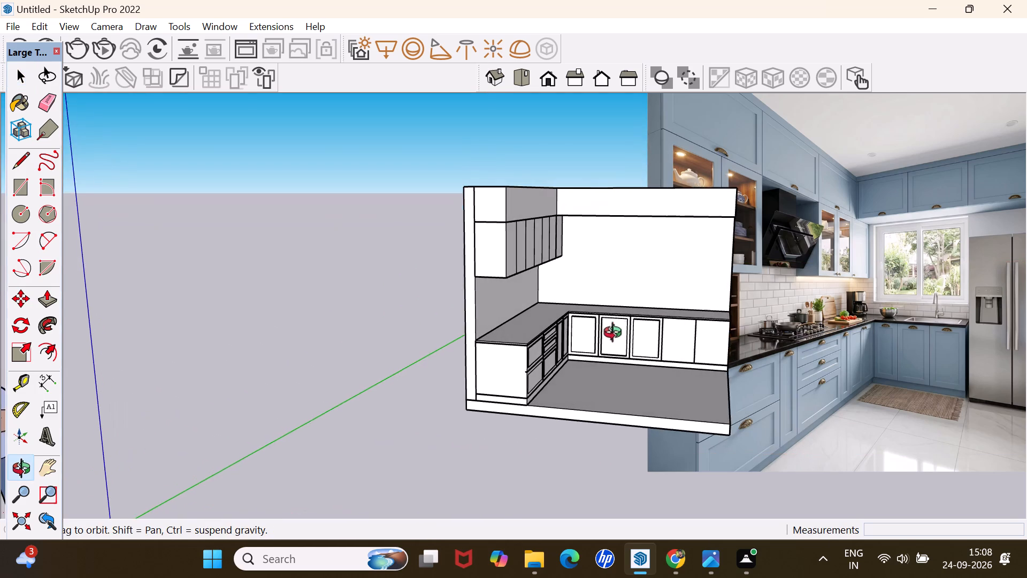
pyautogui.moveTo(616, 334); pyautogui.dragTo(616, 325, button='middle')
pyautogui.scroll(2, 640, 303)
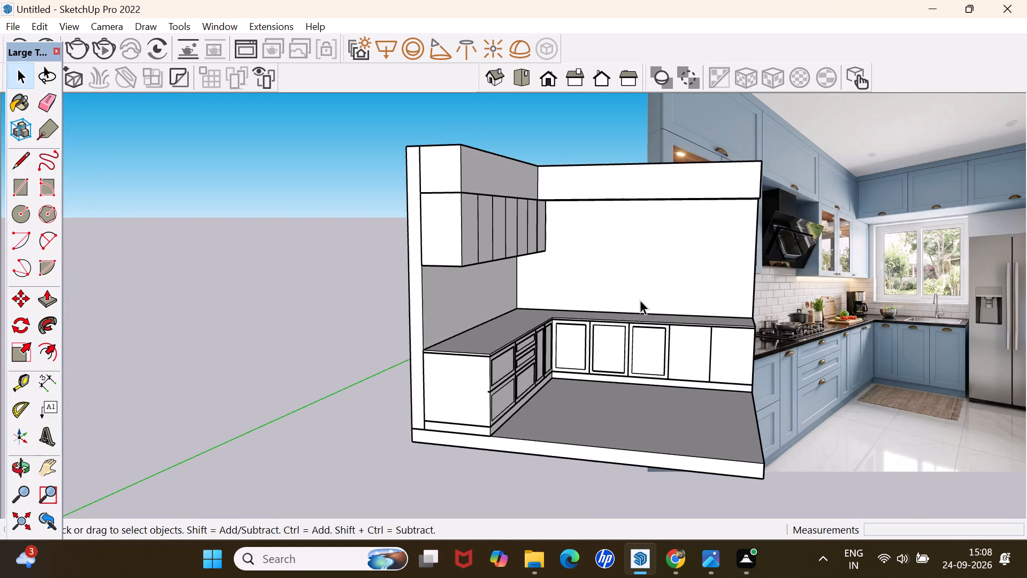
pyautogui.scroll(5, 591, 290)
pyautogui.scroll(-5, 573, 303)
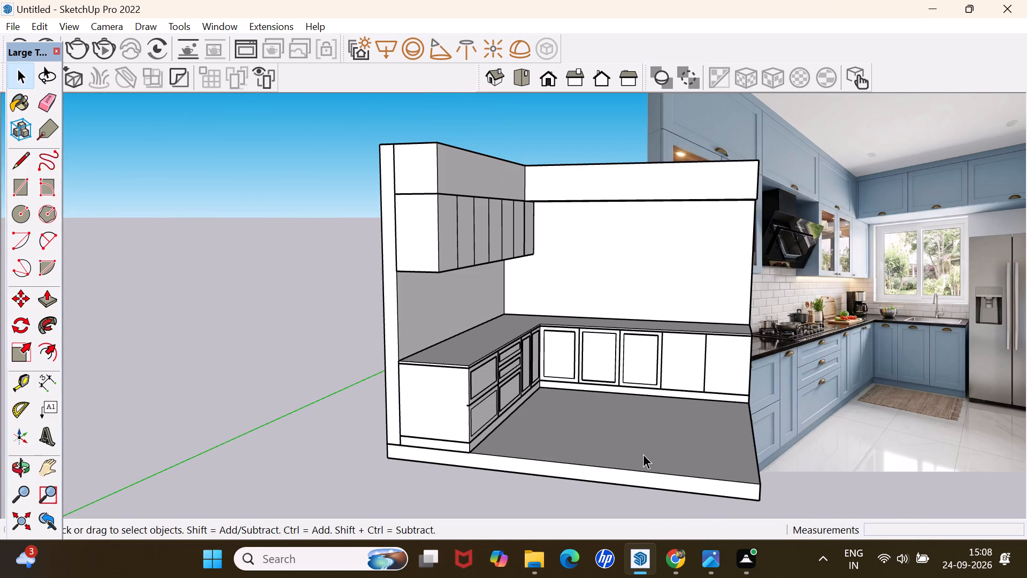
pyautogui.moveTo(631, 445); pyautogui.dragTo(588, 432, button='middle')
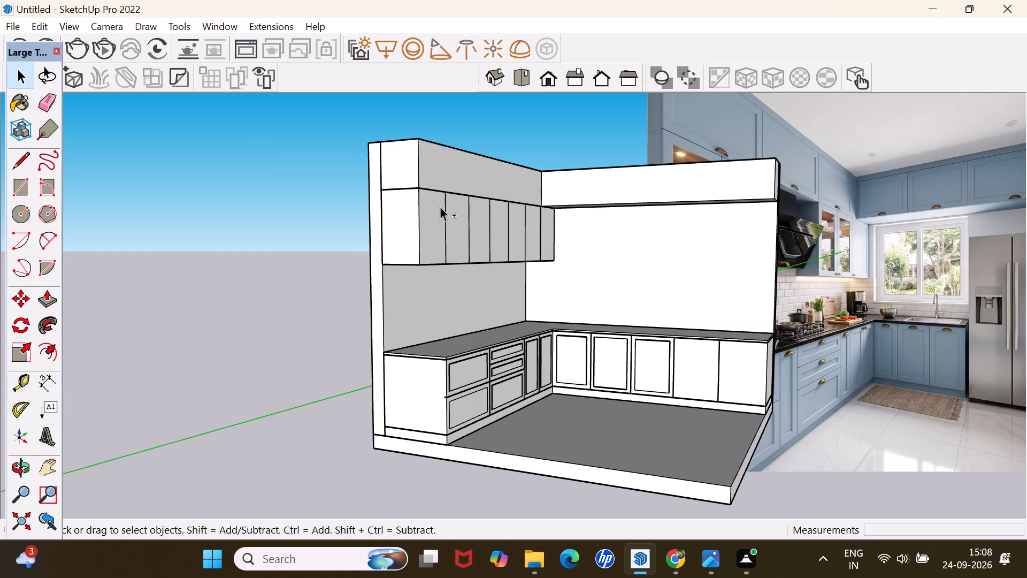
# Undo the gap strip and all door divisions on the left-wall cabinet's front face, and leave its group.
pyautogui.hotkey('ctrl', 'z')
pyautogui.hotkey('ctrl', 'z')
pyautogui.hotkey('ctrl', 'z')
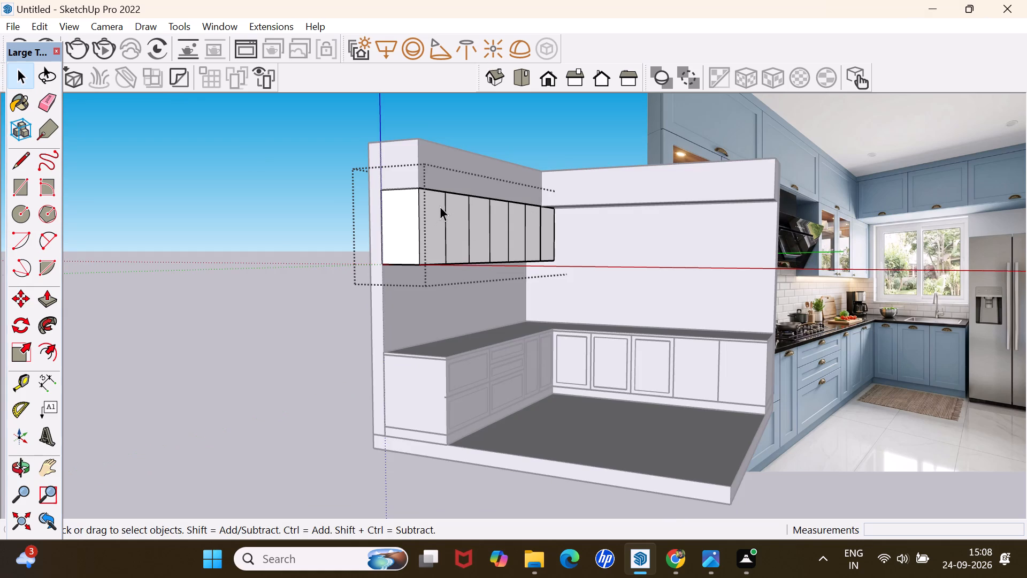
pyautogui.hotkey('ctrl', 'z')
pyautogui.hotkey('ctrl', 'z')
pyautogui.hotkey('ctrl', 'z')
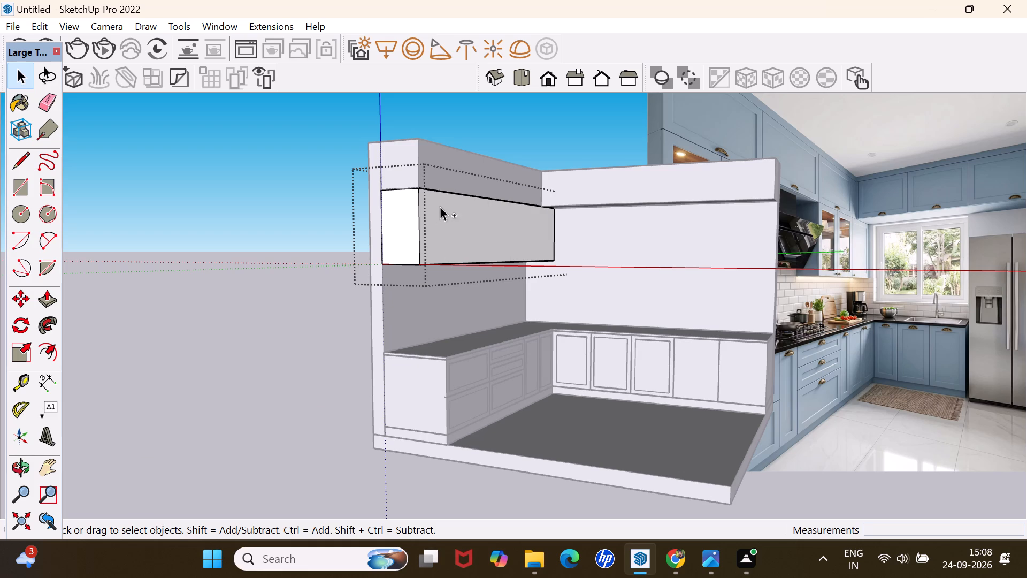
pyautogui.press('space')
pyautogui.click(343, 344)
pyautogui.click(312, 360)
pyautogui.doubleClick(312, 362)
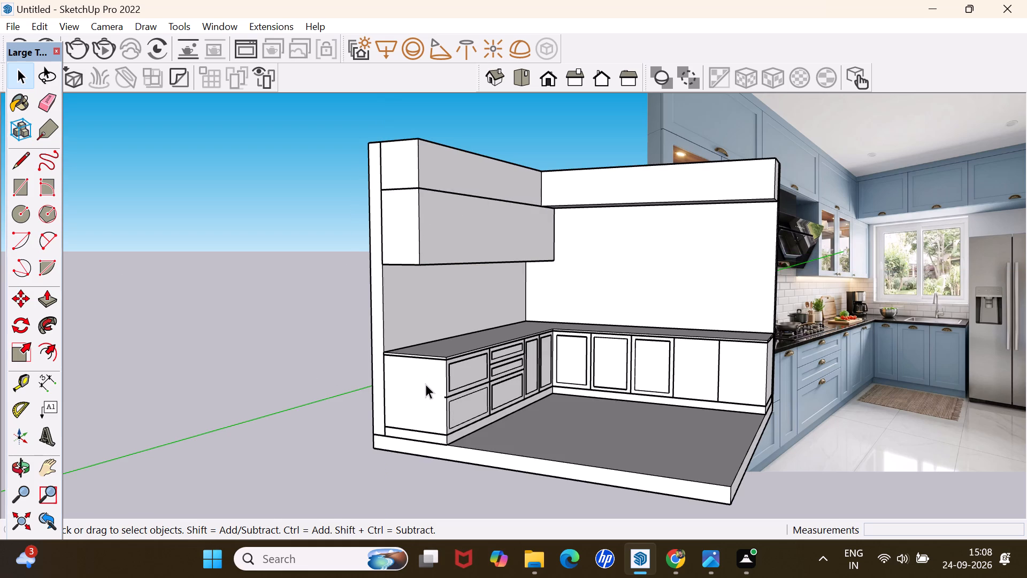
# Draw a vertical line about 2' 6" long down the left base cabinet's end panel, through the drawer gap's inner end, from countertop to plinth.
pyautogui.press('l')
pyautogui.scroll(10, 444, 371)
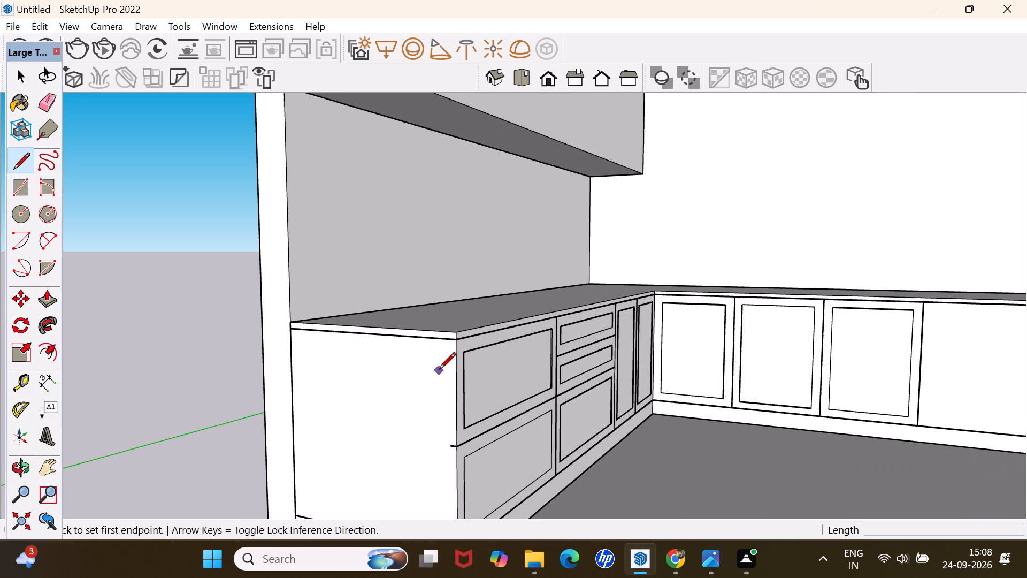
pyautogui.scroll(7, 396, 463)
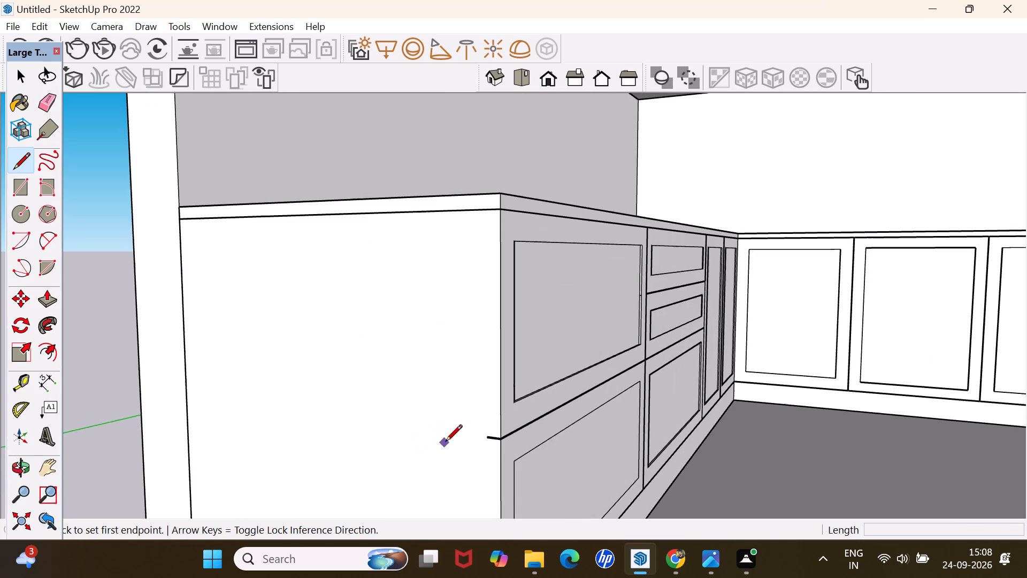
pyautogui.scroll(14, 476, 444)
pyautogui.click(505, 417)
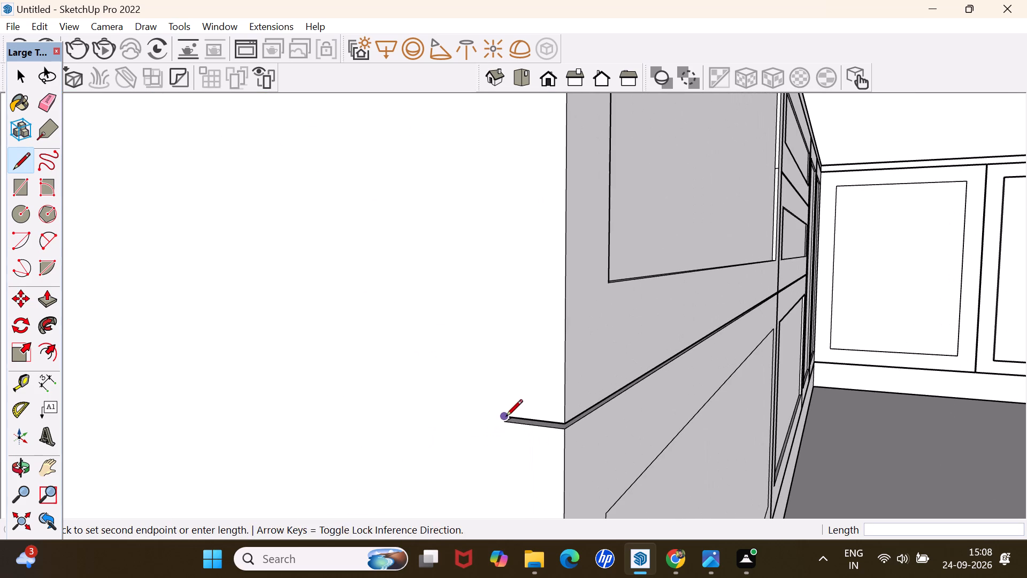
pyautogui.scroll(-12, 494, 233)
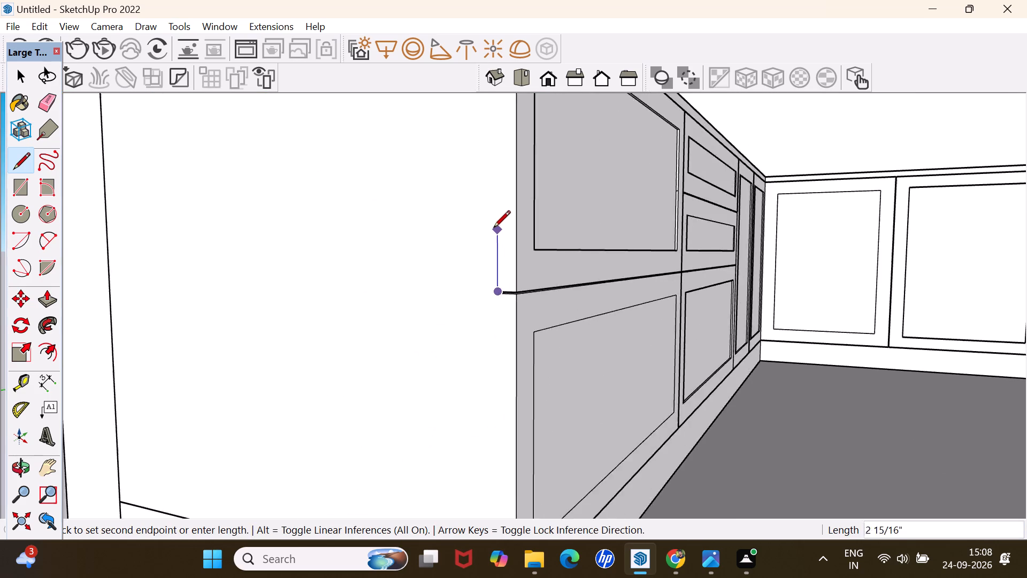
pyautogui.scroll(-11, 493, 229)
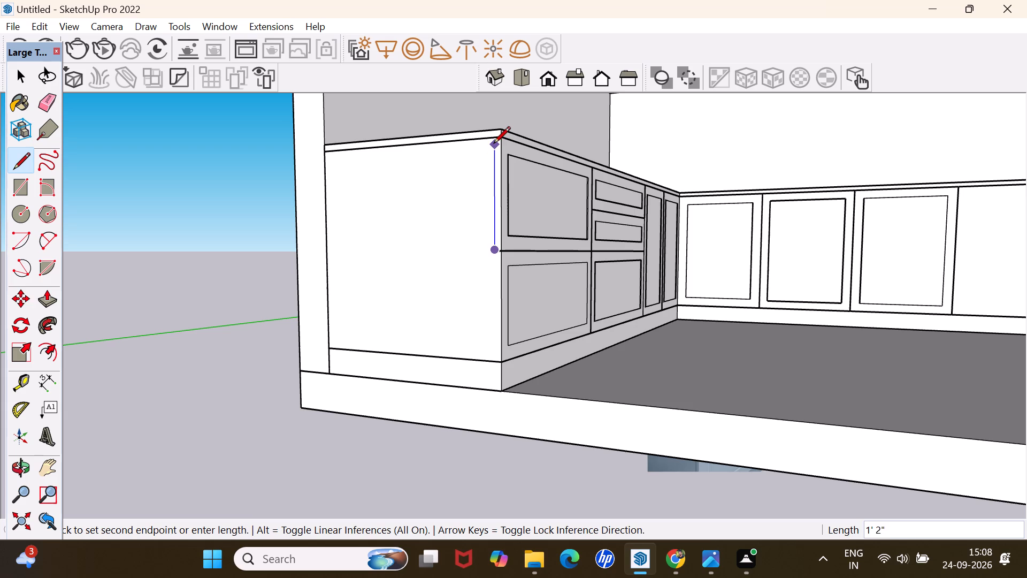
pyautogui.click(493, 142)
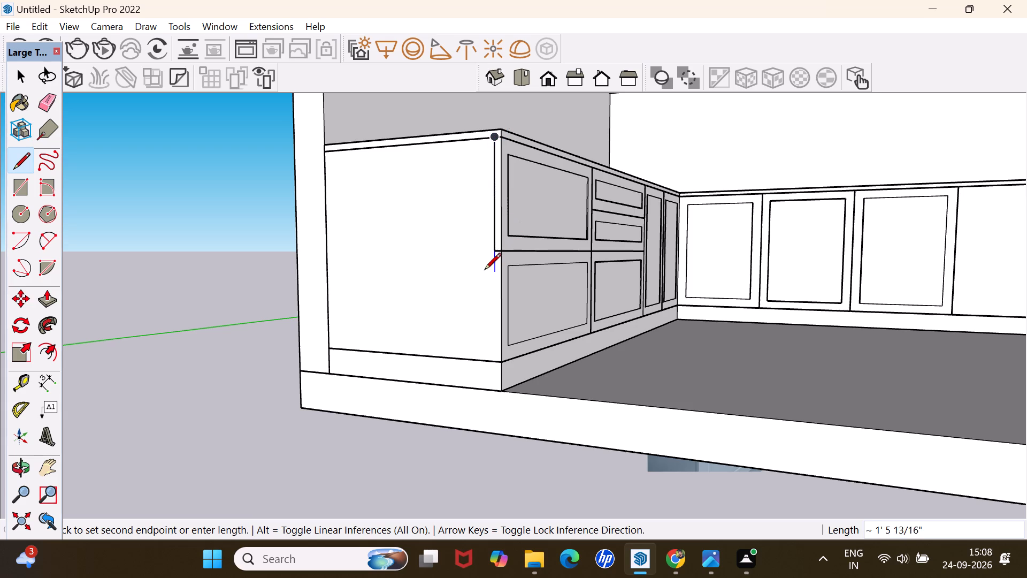
pyautogui.click(494, 362)
pyautogui.press('space')
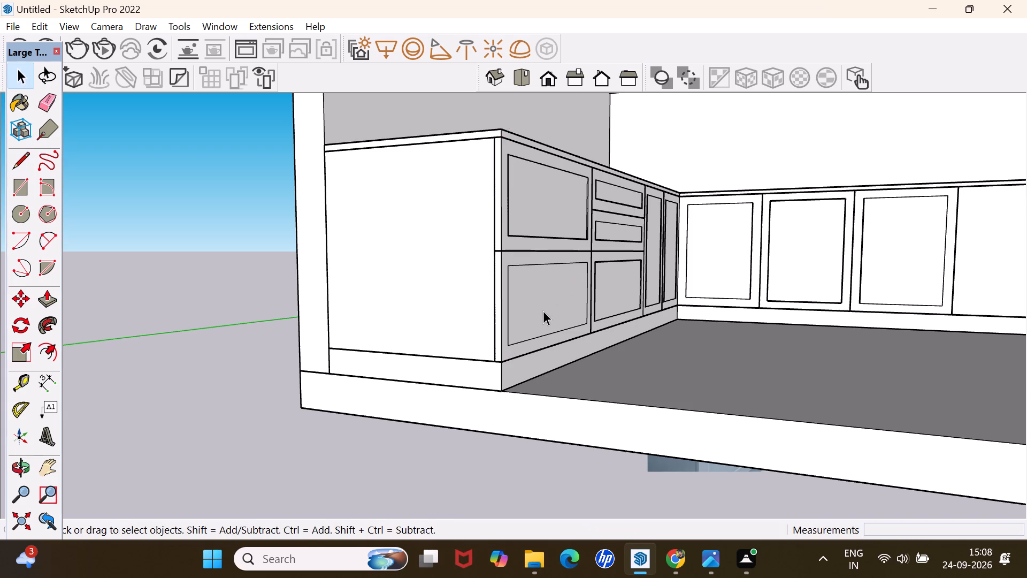
# Examine the left base cabinet's end panel, plinth and drawer fronts up close.
pyautogui.scroll(-5, 580, 311)
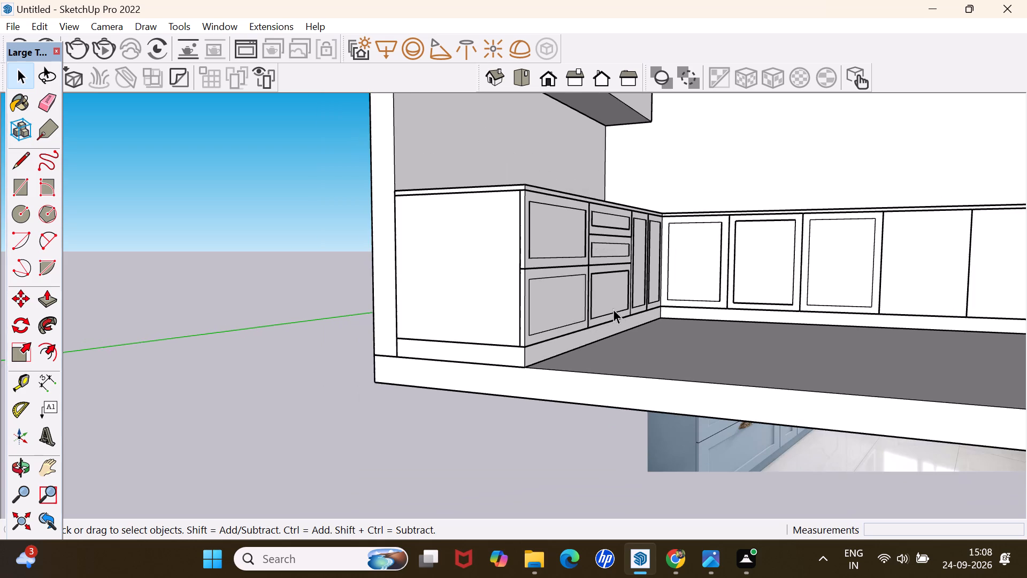
pyautogui.moveTo(616, 313); pyautogui.dragTo(574, 308, button='middle')
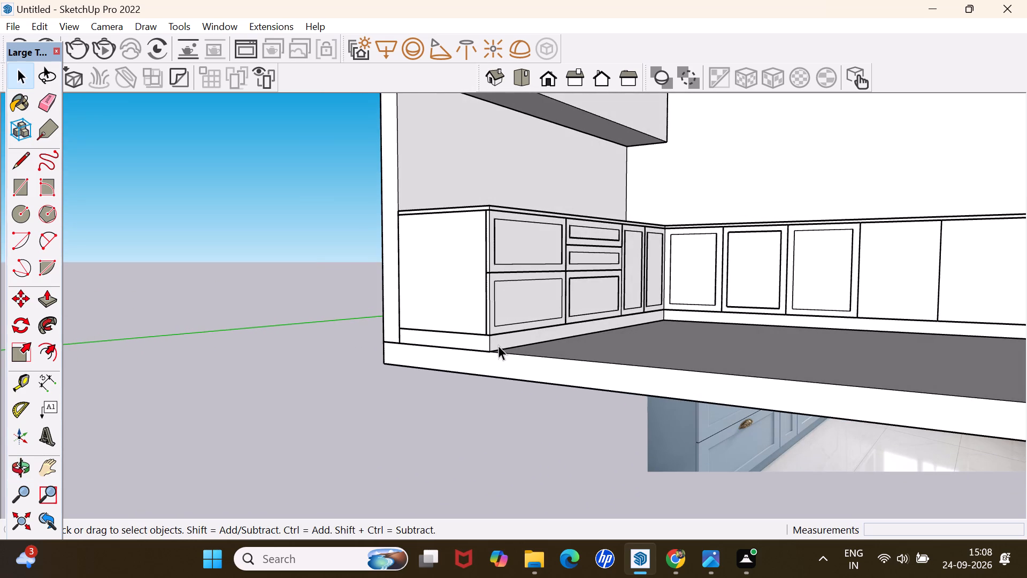
pyautogui.click(487, 343)
pyautogui.click(487, 343)
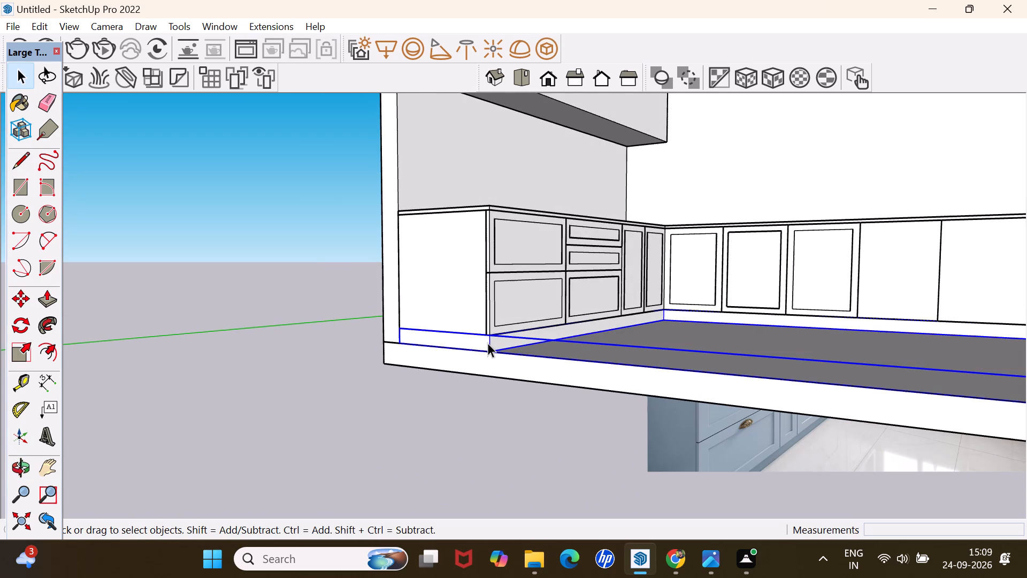
pyautogui.click(261, 336)
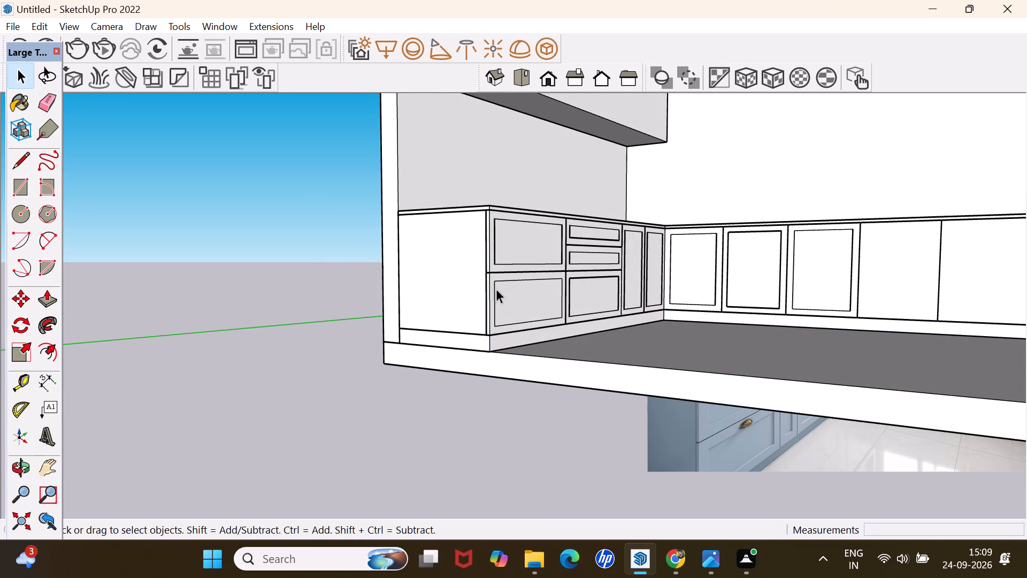
pyautogui.scroll(12, 499, 246)
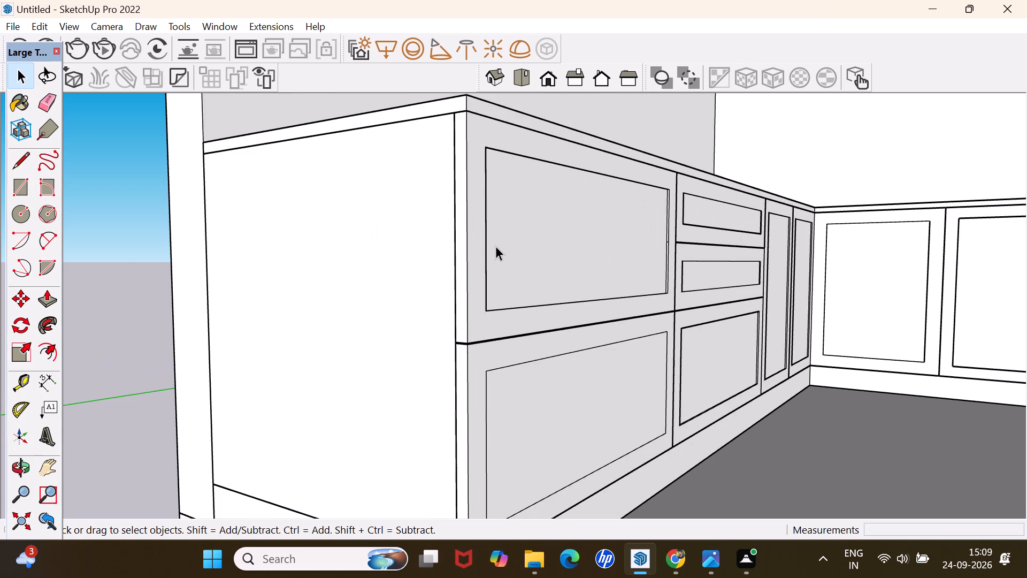
pyautogui.scroll(4, 495, 246)
pyautogui.scroll(-5, 462, 406)
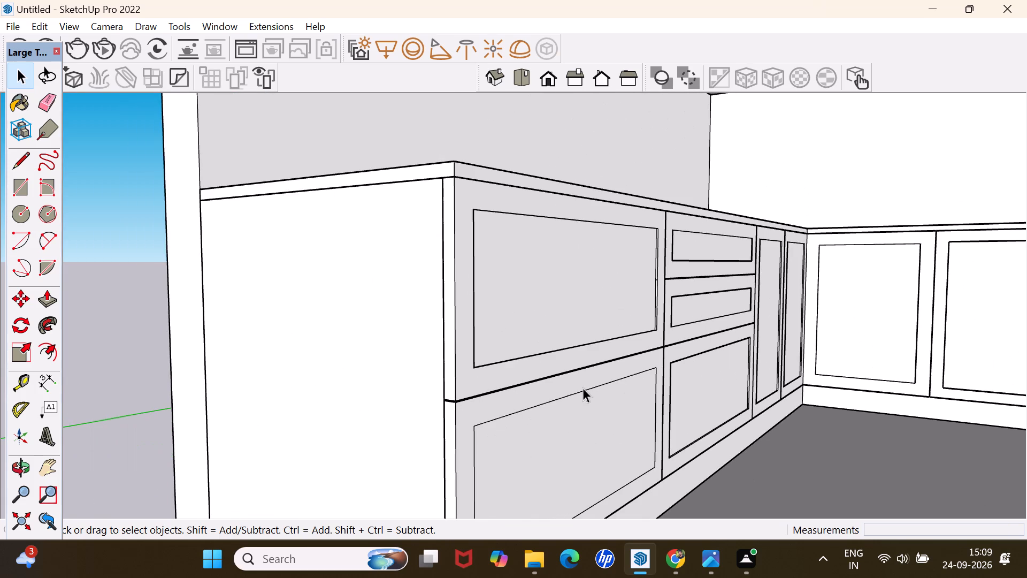
pyautogui.moveTo(583, 387); pyautogui.dragTo(506, 394, button='middle')
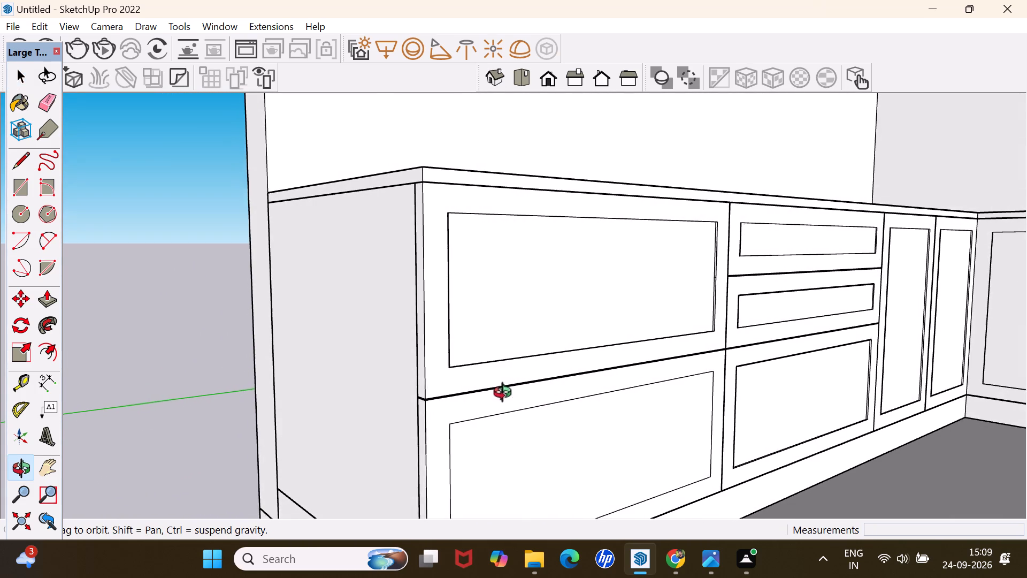
pyautogui.moveTo(506, 394); pyautogui.dragTo(505, 394, button='middle')
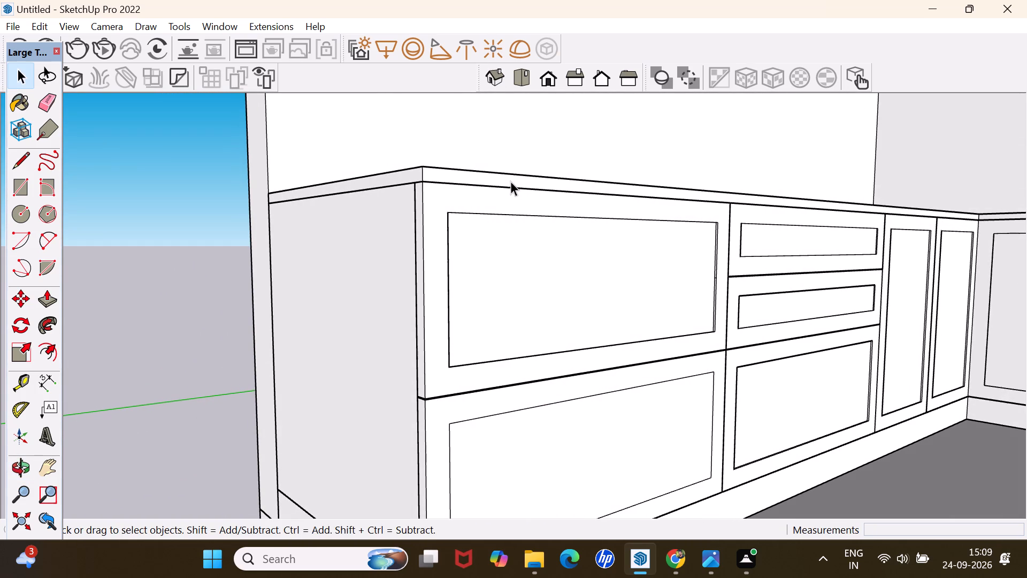
# Push/Pull the countertop's front edge face along the left-wall base cabinets outward by 1" and leave the countertop group.
pyautogui.scroll(1, 415, 181)
pyautogui.moveTo(415, 181); pyautogui.dragTo(594, 222, button='middle')
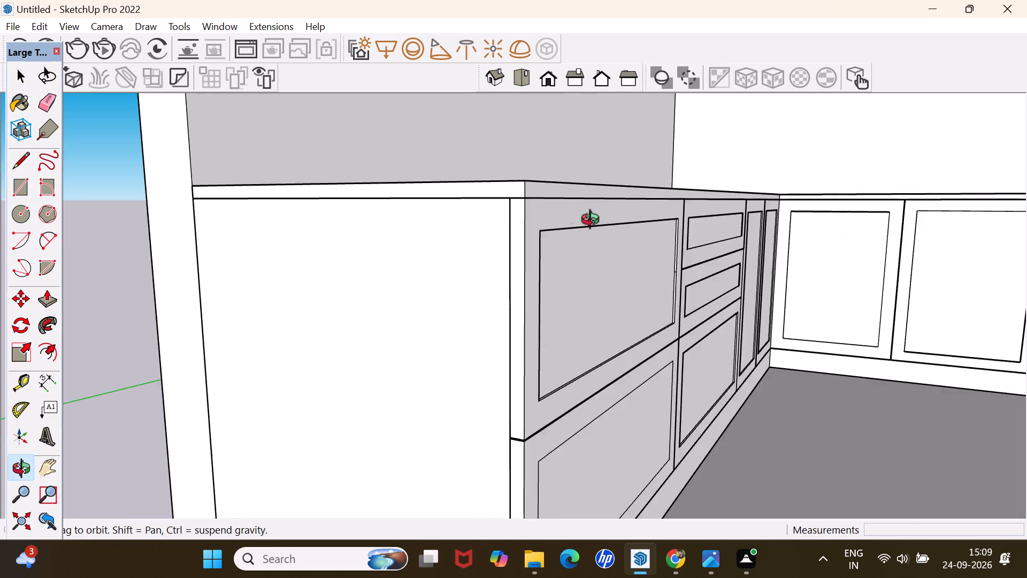
pyautogui.moveTo(594, 222); pyautogui.dragTo(602, 223, button='middle')
pyautogui.moveTo(618, 218); pyautogui.dragTo(512, 239, button='middle')
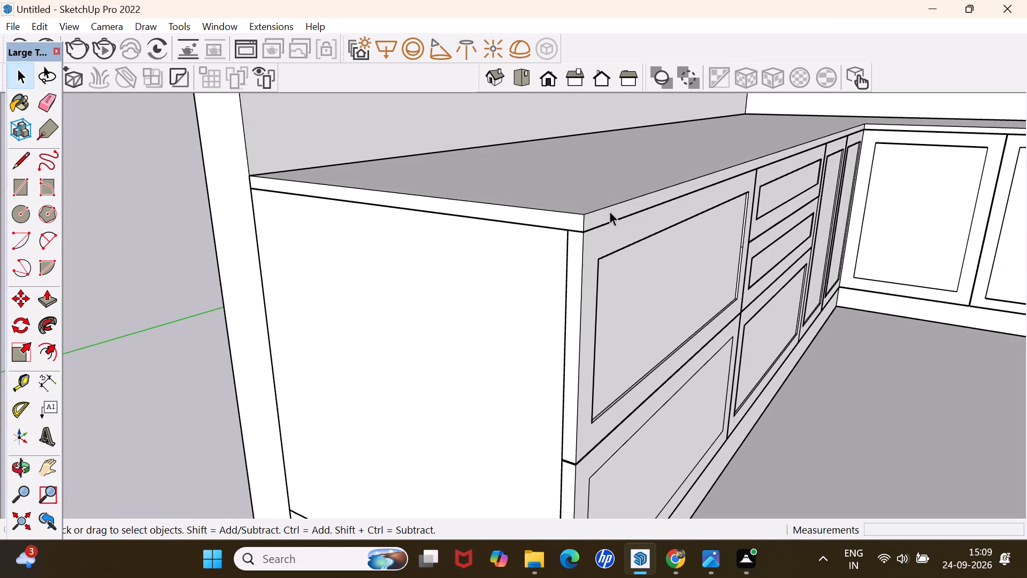
pyautogui.tripleClick(609, 211)
pyautogui.click(600, 209)
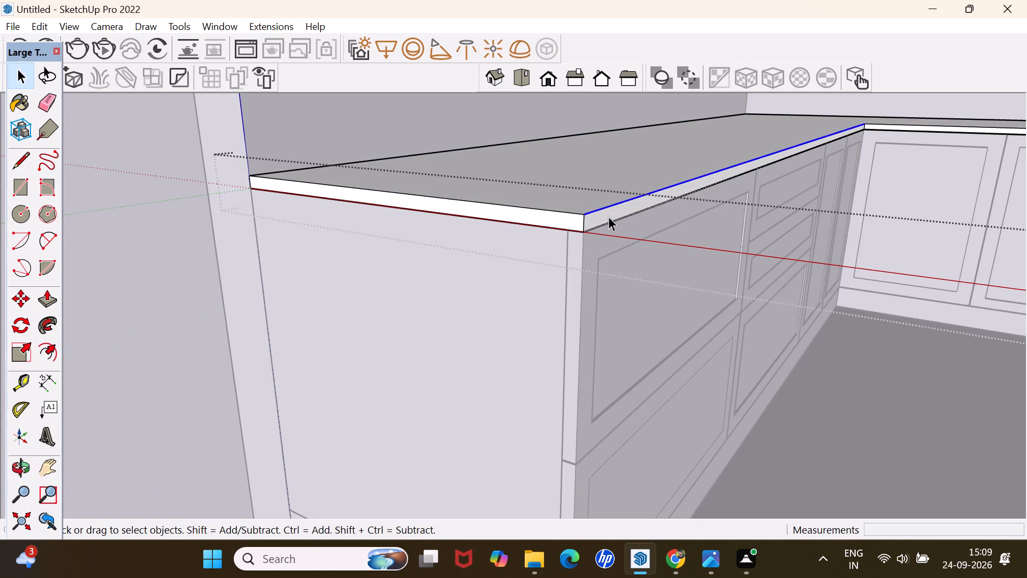
pyautogui.click(608, 216)
pyautogui.press('p')
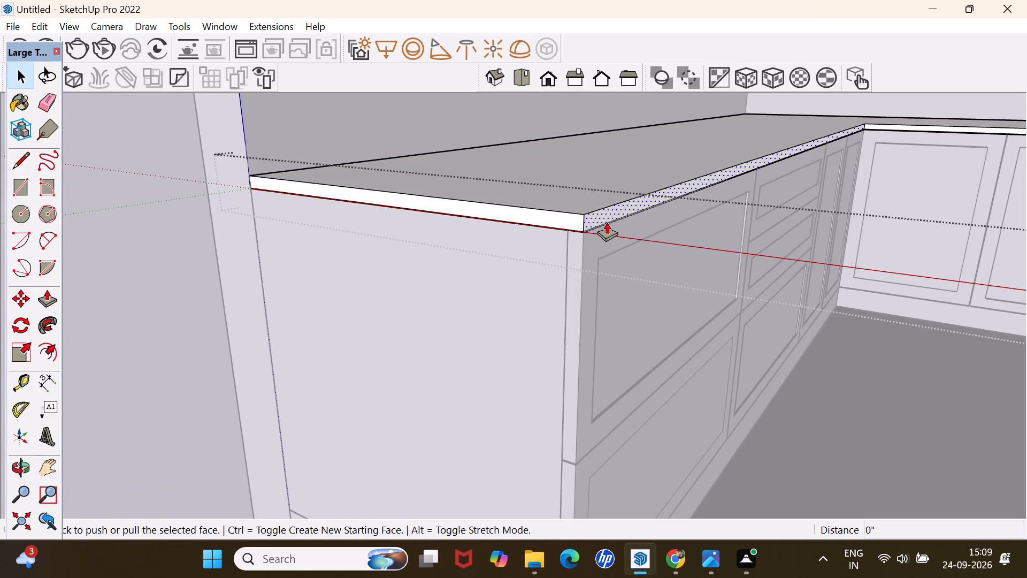
pyautogui.click(595, 210)
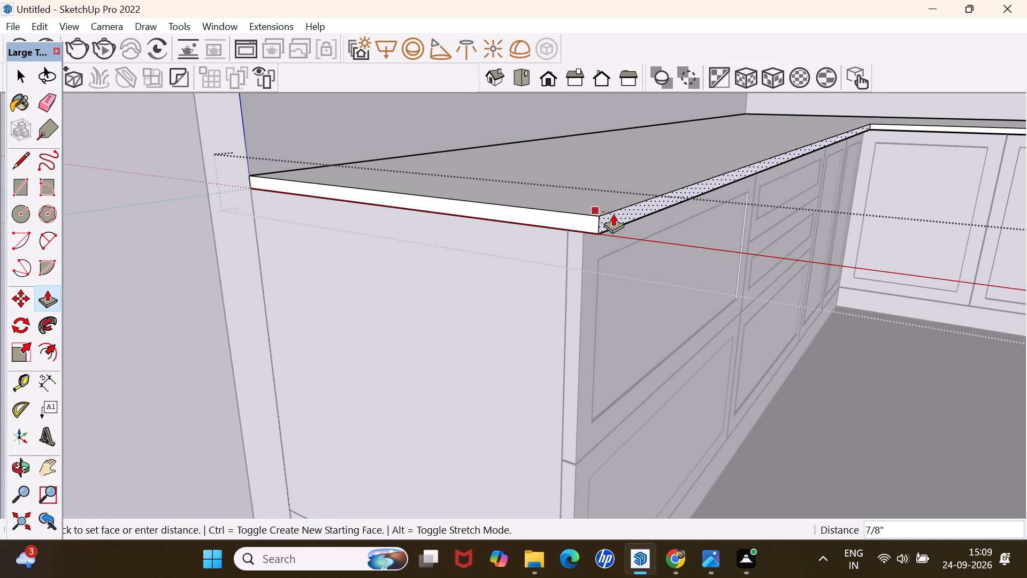
pyautogui.press('1')
pyautogui.press('Return')
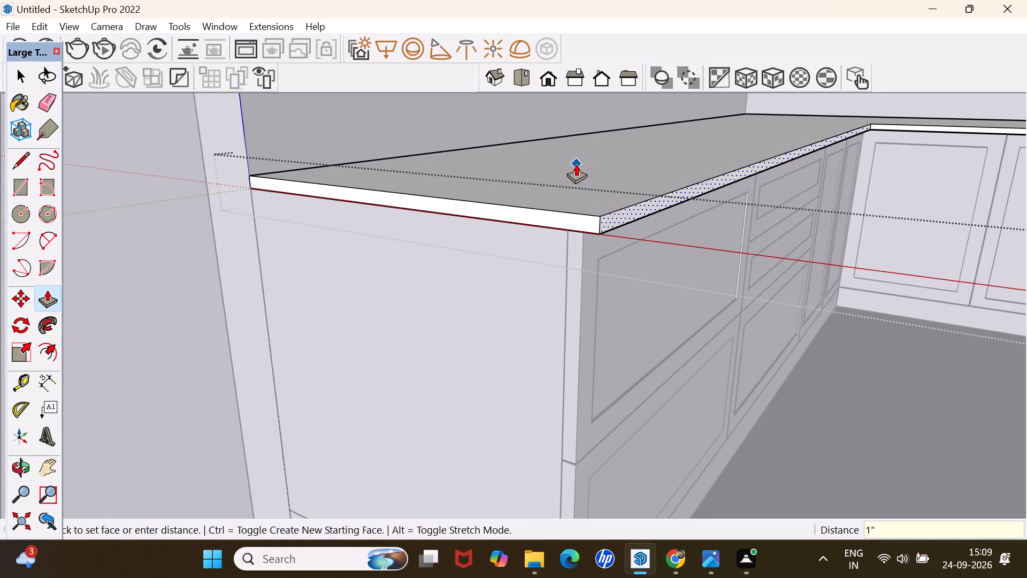
pyautogui.press('space')
pyautogui.click(183, 301)
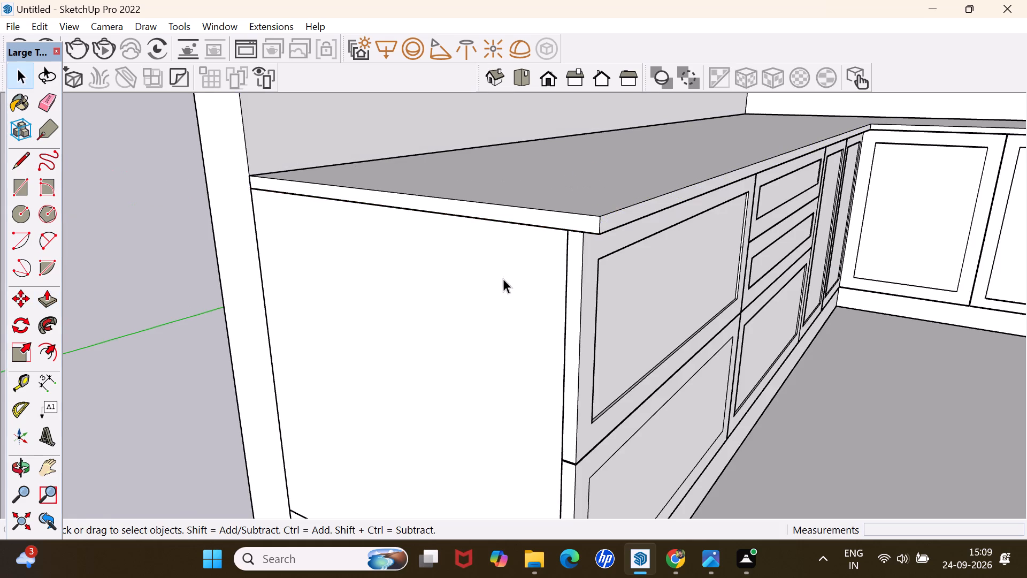
# Inspect the countertop's front overhang from the left base cabinet's end panel and compare the model with the reference photo.
pyautogui.scroll(-3, 516, 264)
pyautogui.moveTo(751, 402); pyautogui.dragTo(785, 273, button='middle')
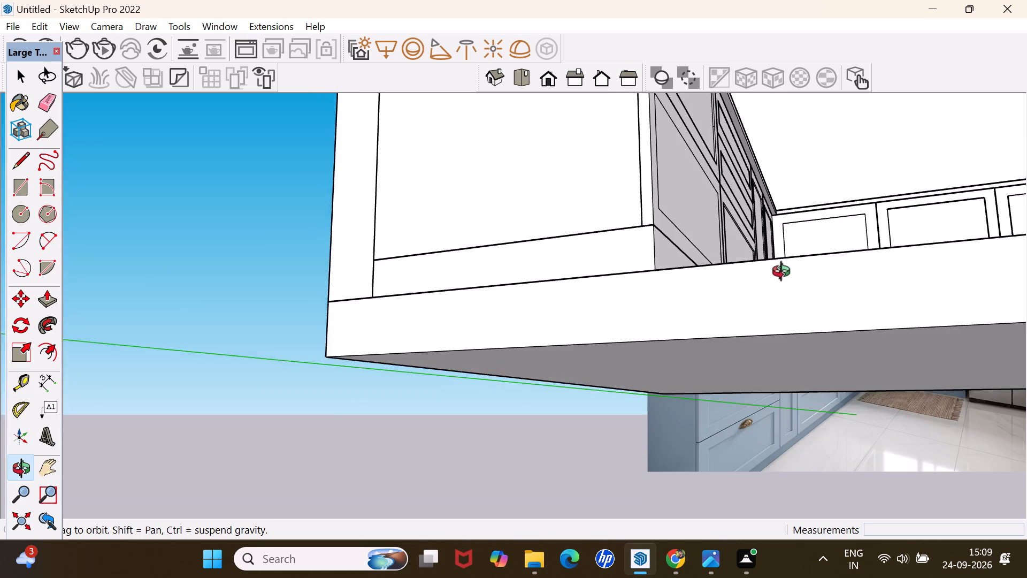
pyautogui.moveTo(785, 273); pyautogui.dragTo(813, 381, button='middle')
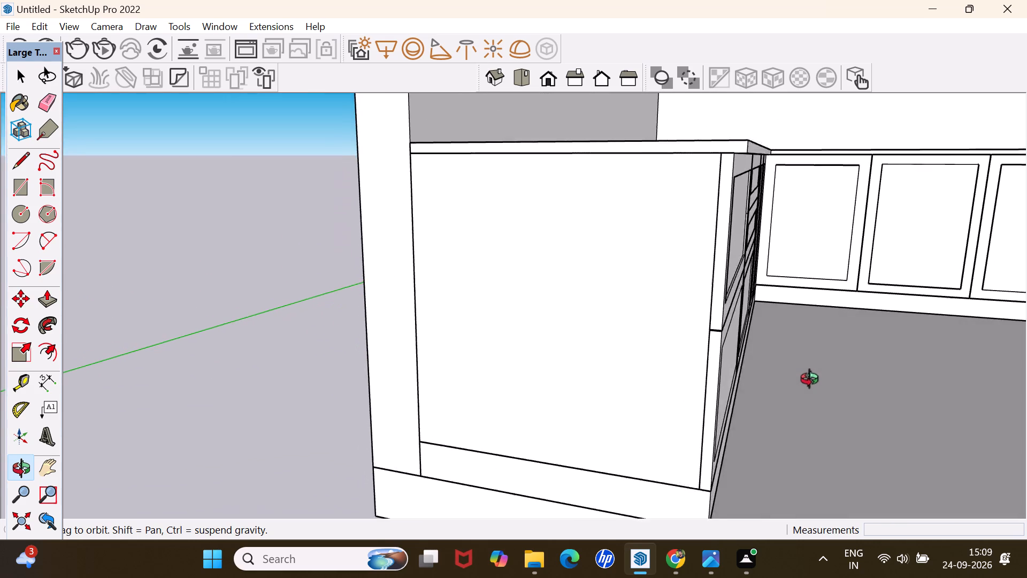
pyautogui.moveTo(813, 381); pyautogui.dragTo(813, 382, button='middle')
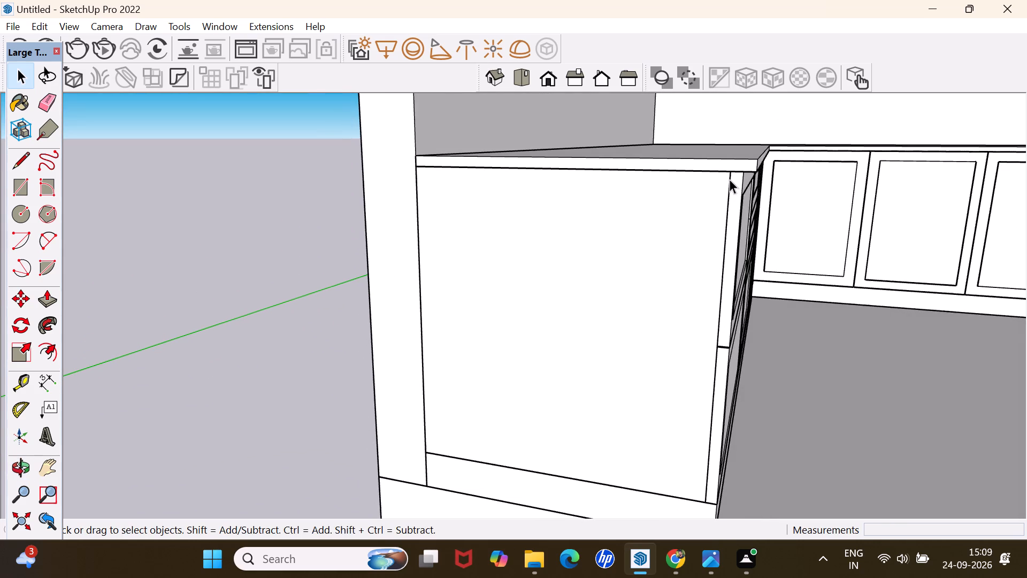
pyautogui.scroll(8, 729, 178)
pyautogui.scroll(-5, 728, 174)
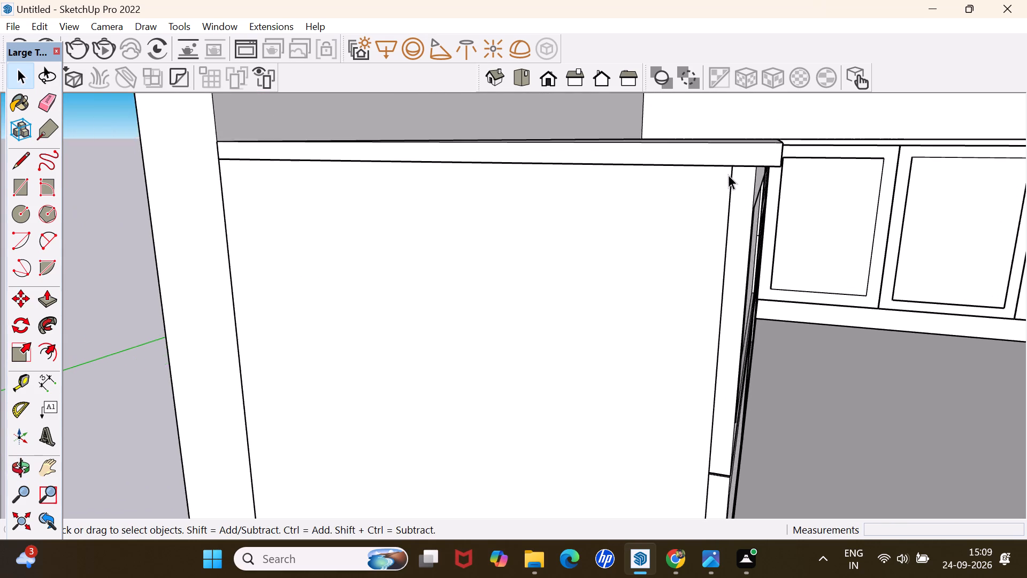
pyautogui.scroll(-20, 728, 174)
pyautogui.scroll(-6, 727, 173)
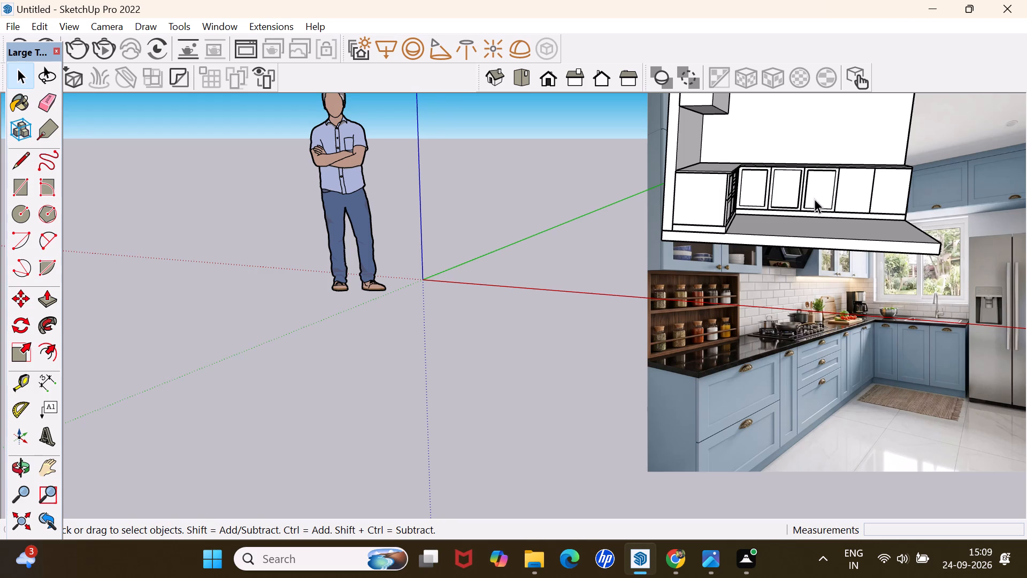
pyautogui.moveTo(838, 217); pyautogui.dragTo(633, 254, button='middle')
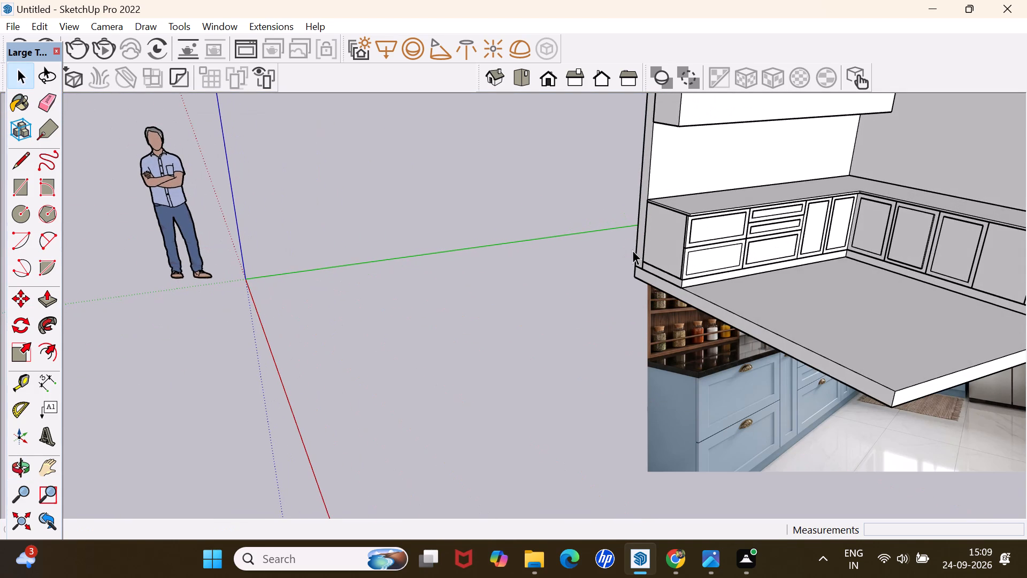
# Inside the countertop group, Push/Pull the end face above the left base cabinet's end panel outward by about 5/16".
pyautogui.scroll(9, 666, 217)
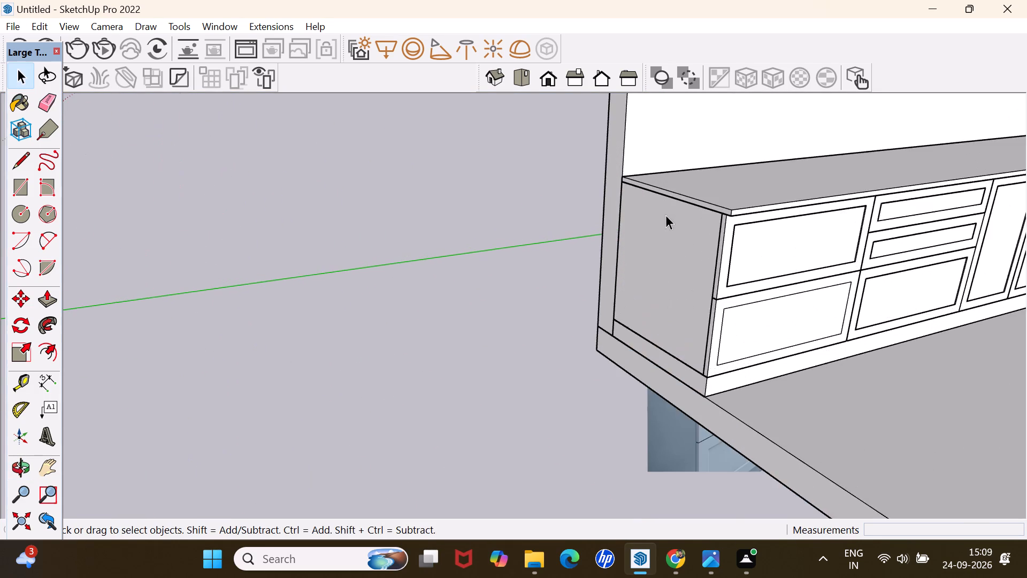
pyautogui.scroll(8, 665, 215)
pyautogui.click(729, 189)
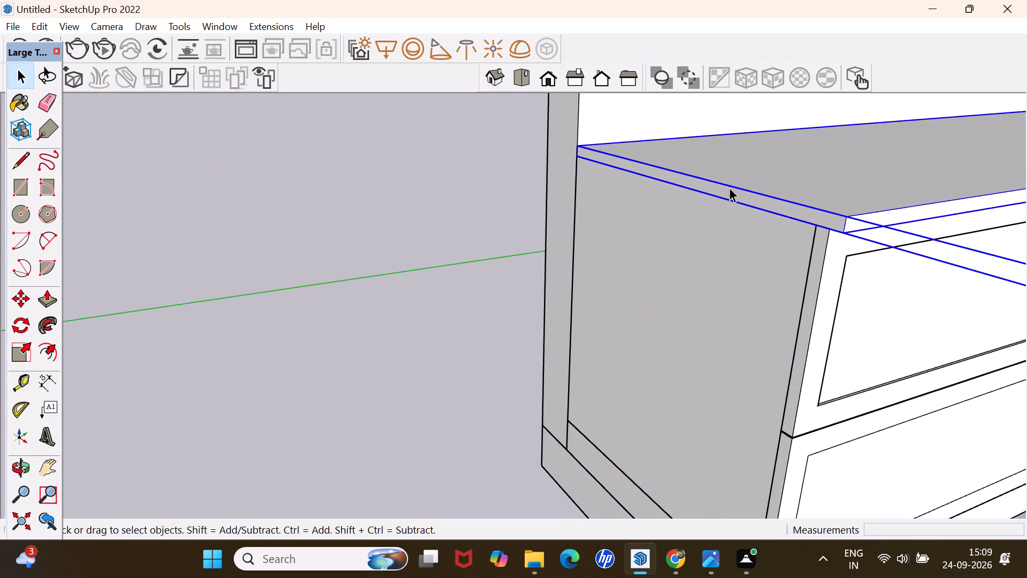
pyautogui.tripleClick(725, 194)
pyautogui.click(726, 195)
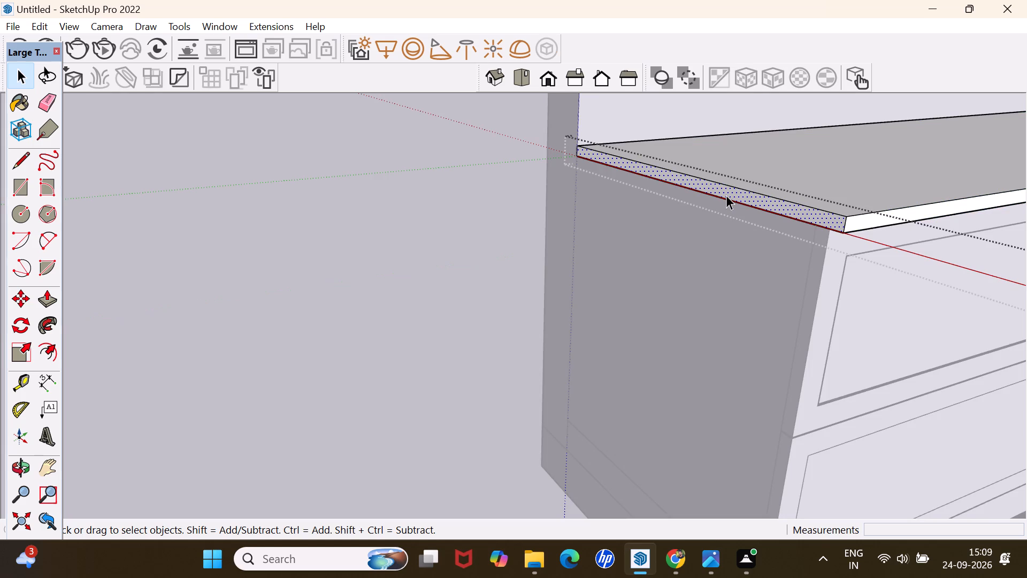
pyautogui.press('p')
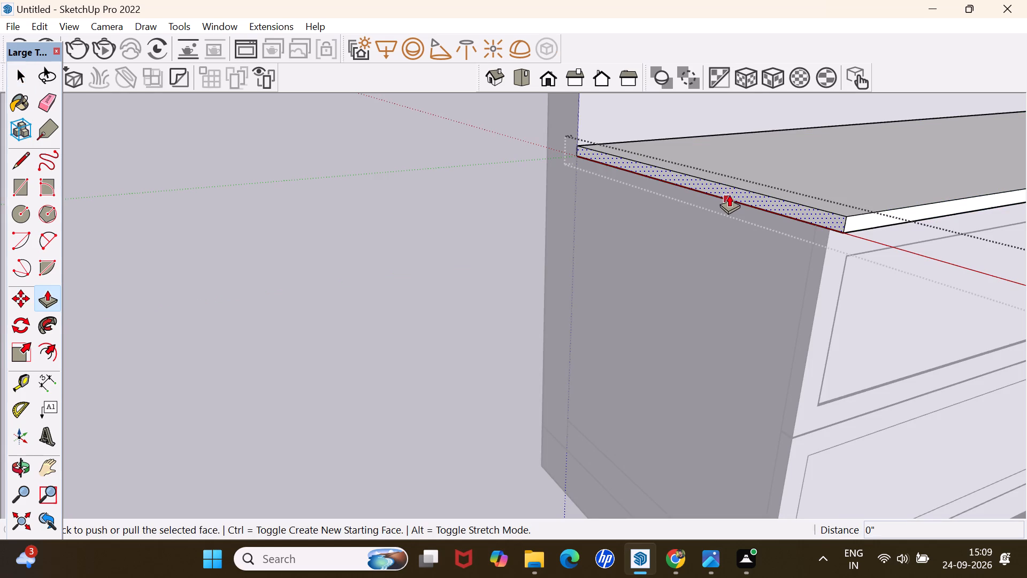
pyautogui.moveTo(738, 188); pyautogui.dragTo(738, 183)
pyautogui.moveTo(796, 200); pyautogui.dragTo(792, 205)
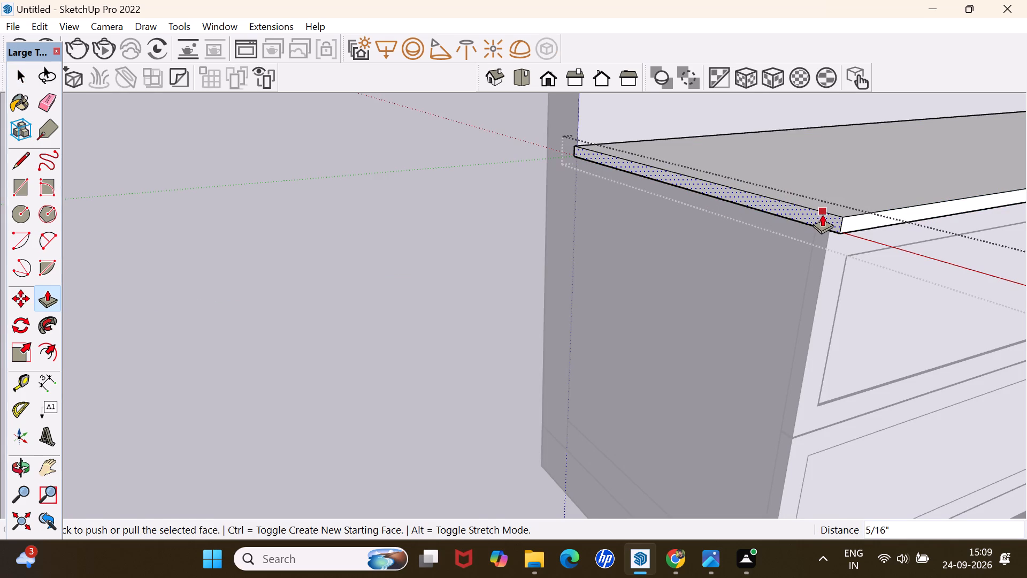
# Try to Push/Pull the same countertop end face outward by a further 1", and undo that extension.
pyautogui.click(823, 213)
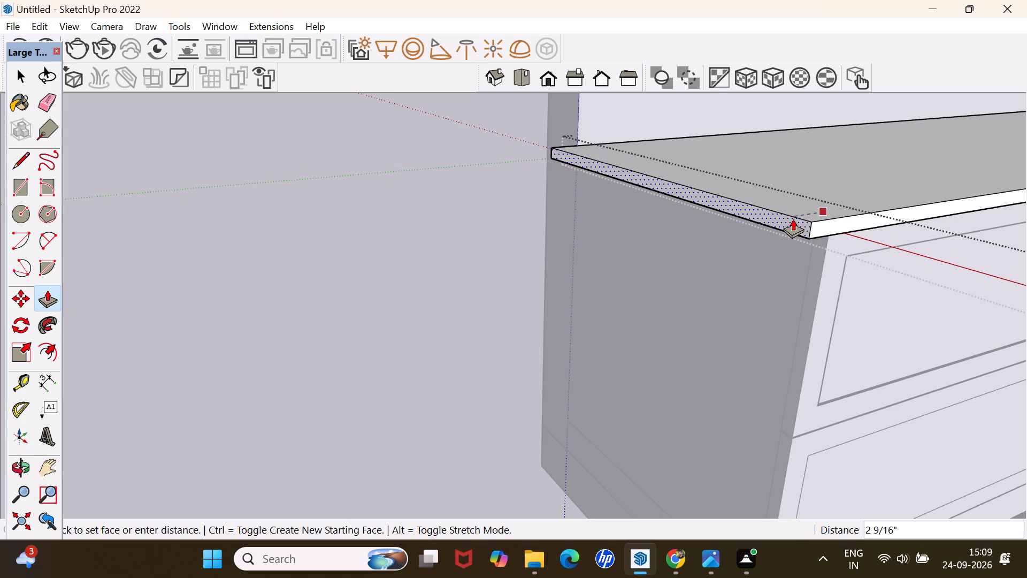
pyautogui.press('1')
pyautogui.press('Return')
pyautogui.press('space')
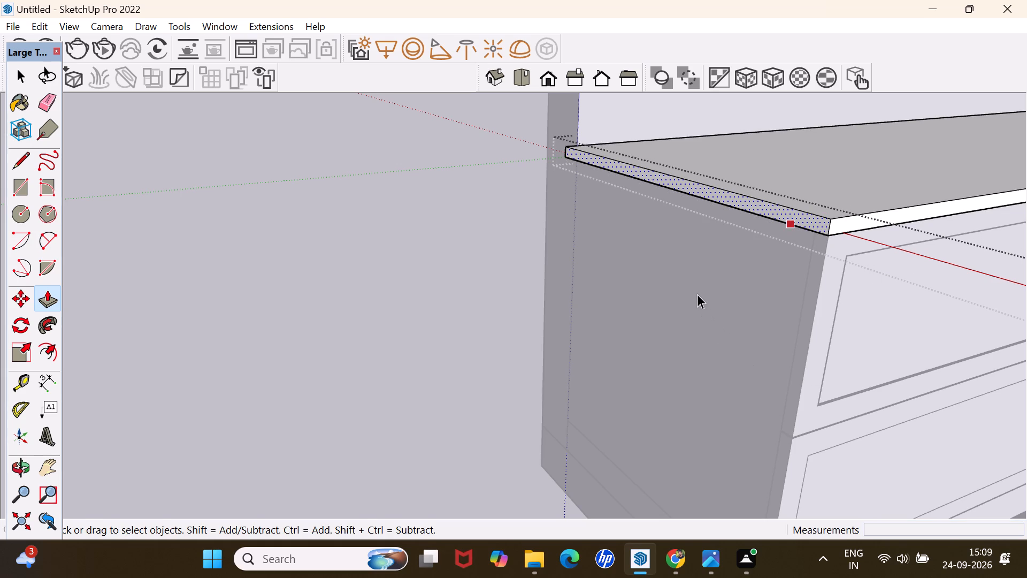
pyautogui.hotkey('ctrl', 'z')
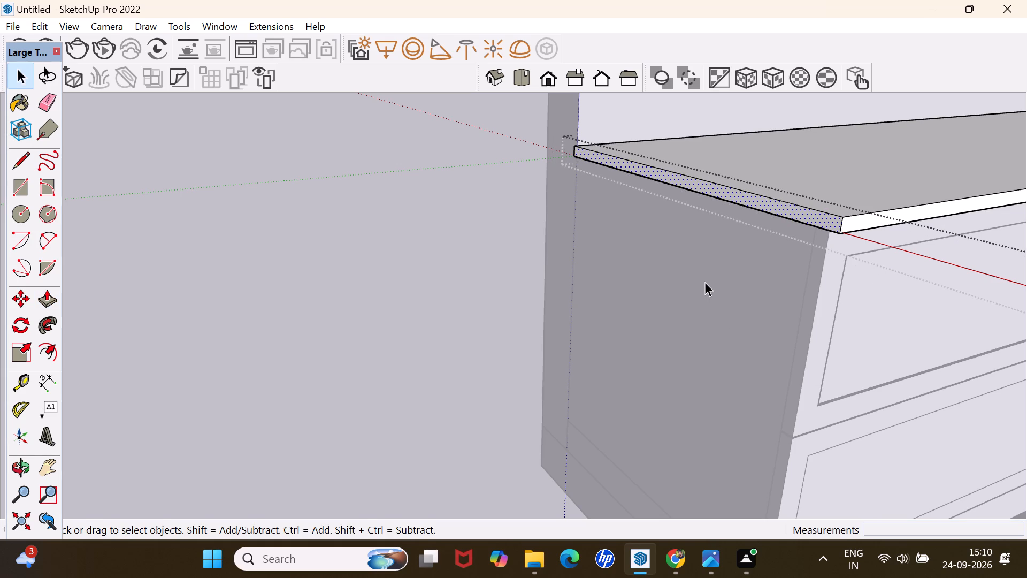
# Leave the countertop group and examine the base and wall cabinets against the reference photo.
pyautogui.moveTo(707, 278); pyautogui.dragTo(719, 190, button='middle')
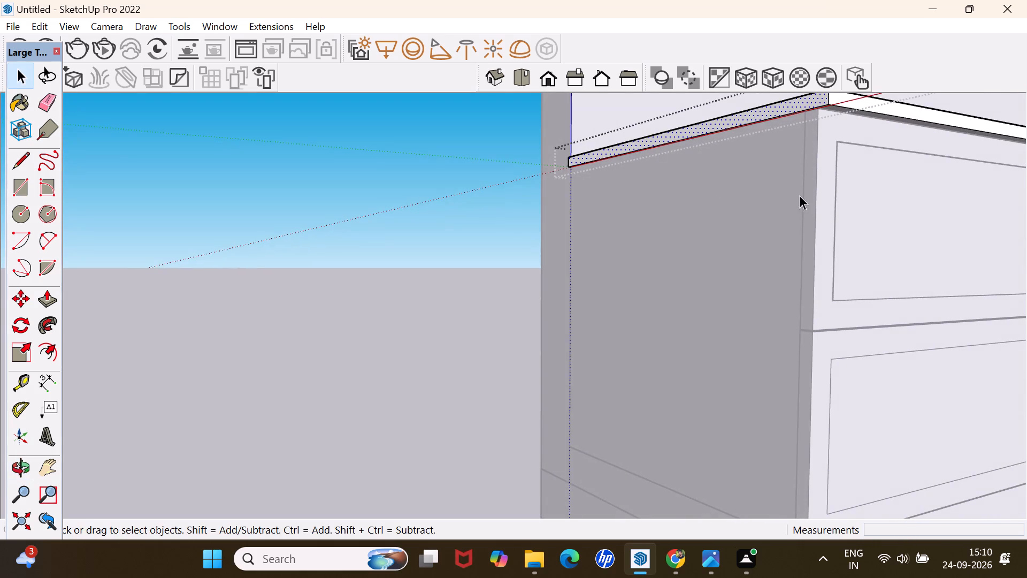
pyautogui.moveTo(800, 195); pyautogui.dragTo(659, 194, button='middle')
pyautogui.scroll(-5, 630, 200)
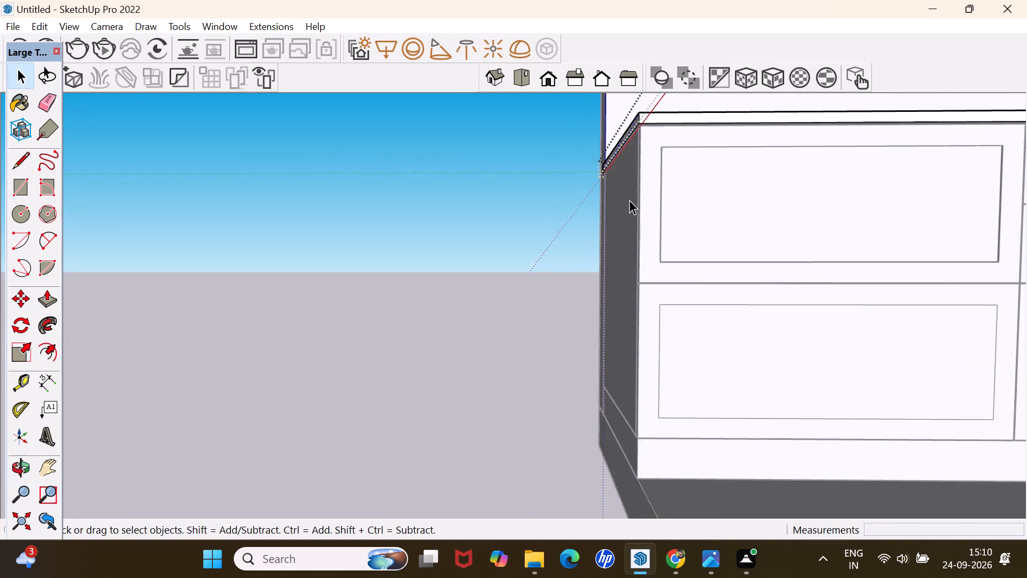
pyautogui.scroll(-10, 629, 200)
pyautogui.click(519, 465)
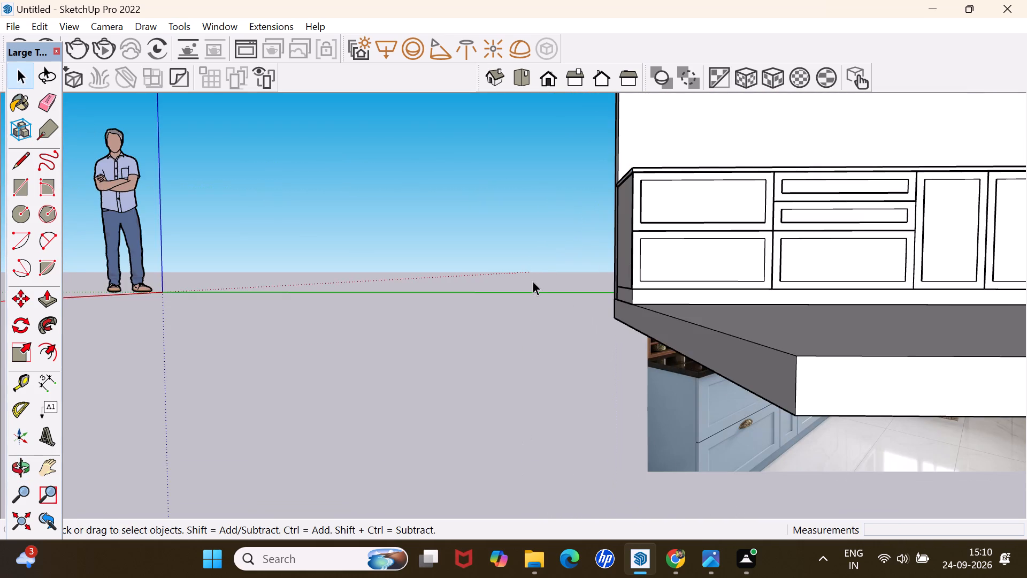
pyautogui.scroll(-18, 532, 280)
pyautogui.moveTo(545, 219); pyautogui.dragTo(631, 253, button='middle')
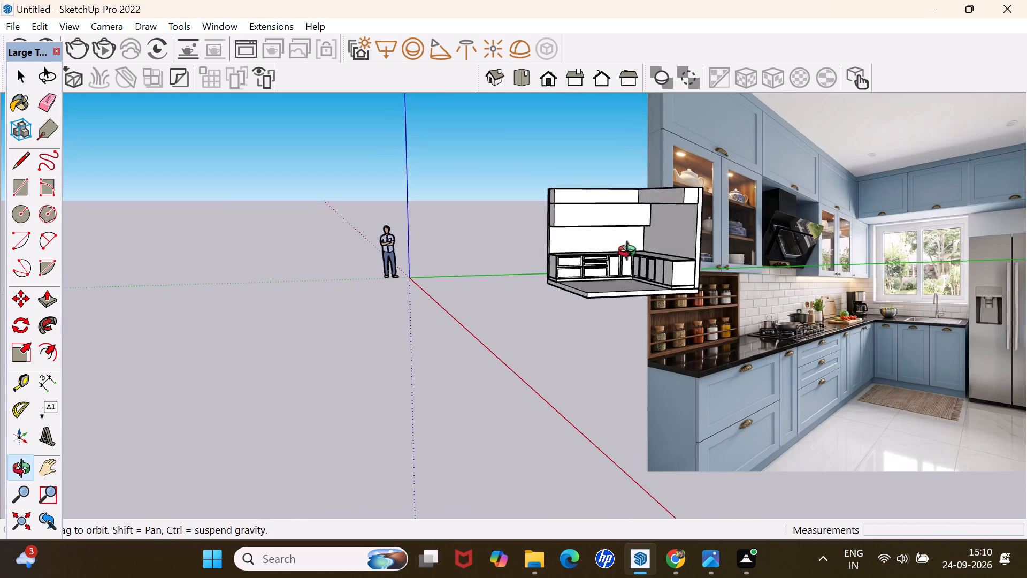
pyautogui.moveTo(631, 253); pyautogui.dragTo(772, 276, button='middle')
pyautogui.scroll(2, 640, 235)
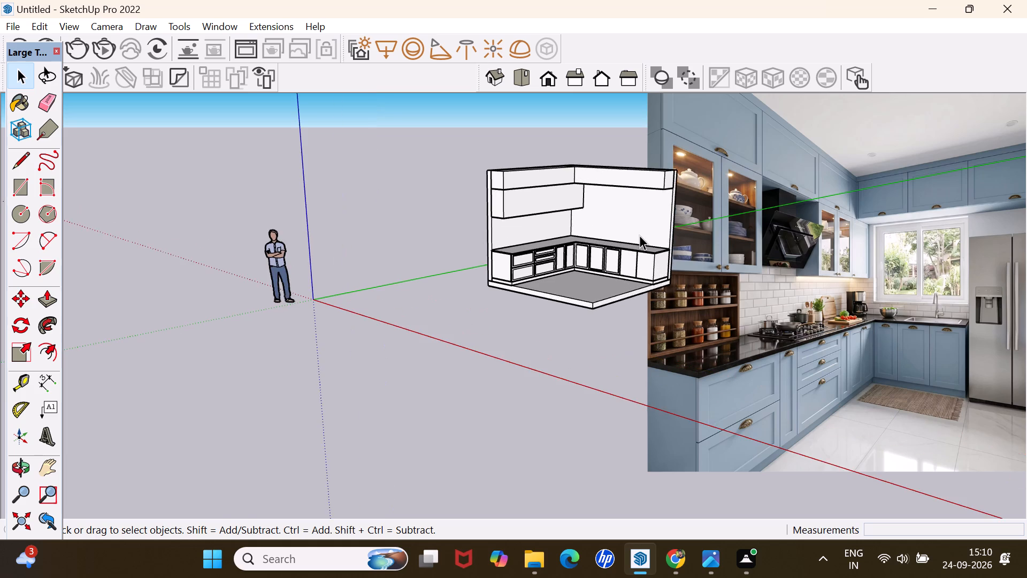
pyautogui.scroll(9, 639, 235)
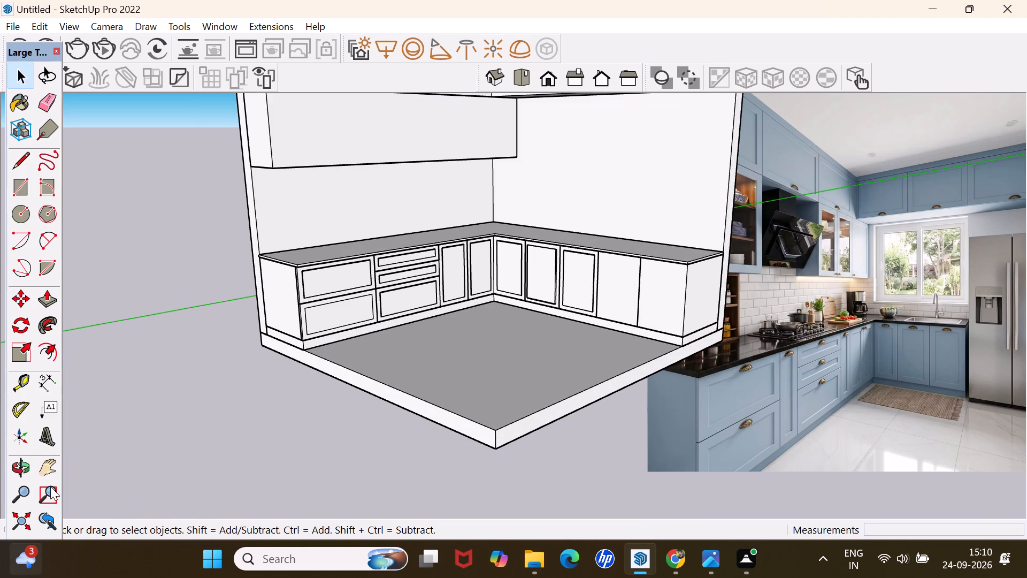
pyautogui.scroll(1, 280, 255)
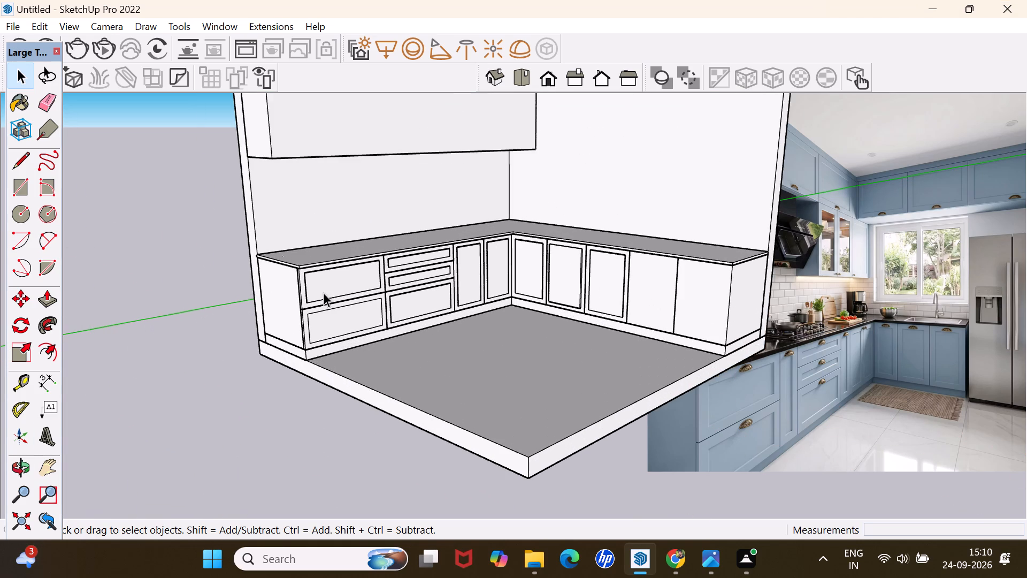
pyautogui.moveTo(240, 497); pyautogui.dragTo(284, 449, button='middle')
pyautogui.scroll(-9, 292, 330)
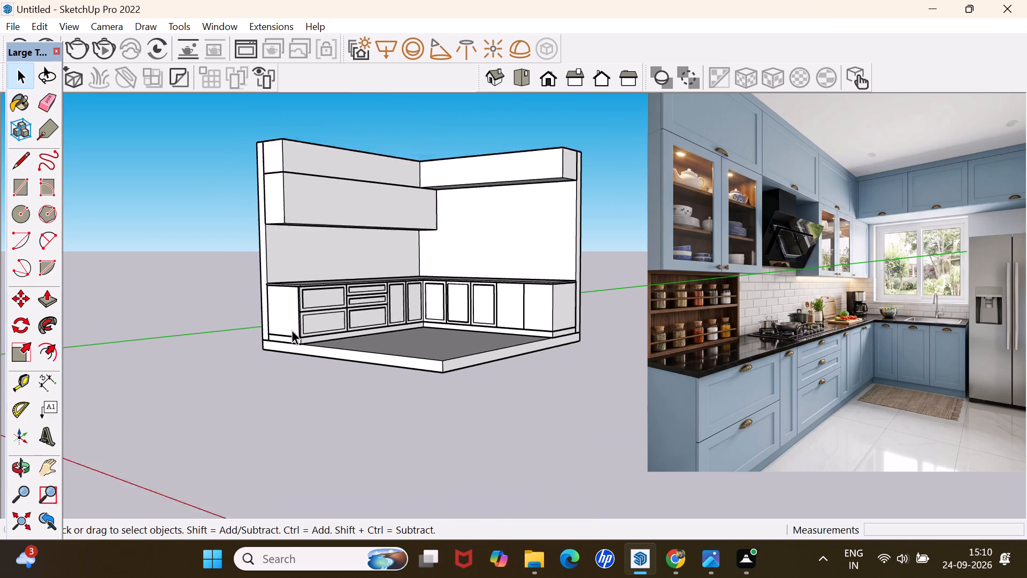
pyautogui.scroll(-3, 292, 330)
# Inside the left wall's upper cabinet group below the loft, draw a rectangle about 2' 6" by 11' 6" covering the whole front face.
pyautogui.tripleClick(292, 248)
pyautogui.scroll(16, 292, 249)
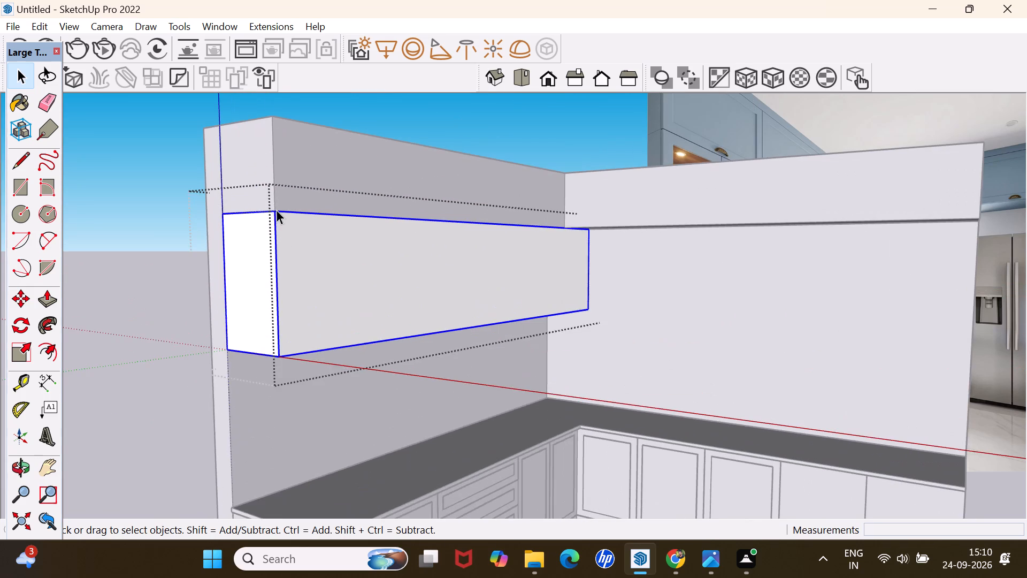
pyautogui.scroll(3, 277, 209)
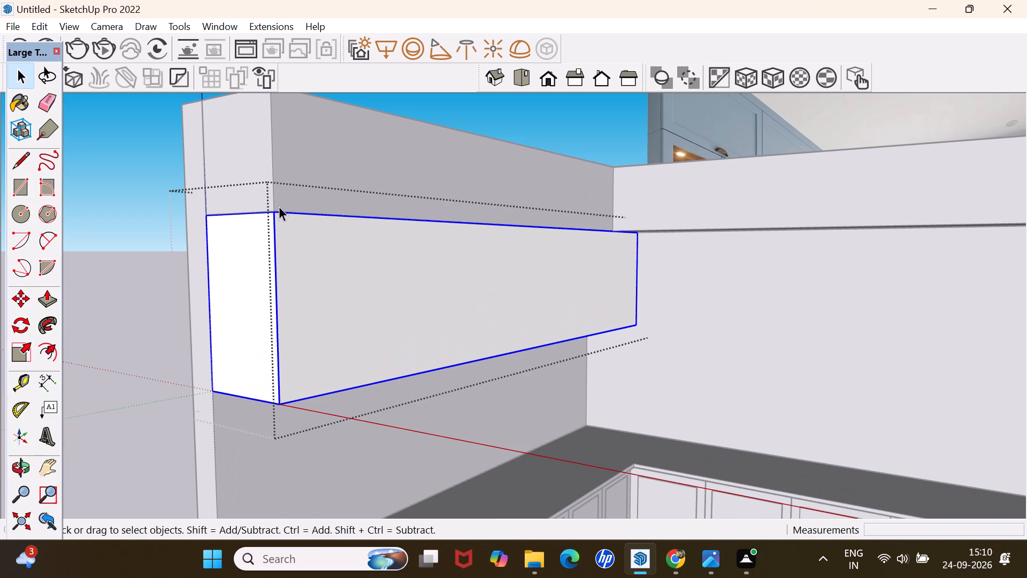
pyautogui.press('r')
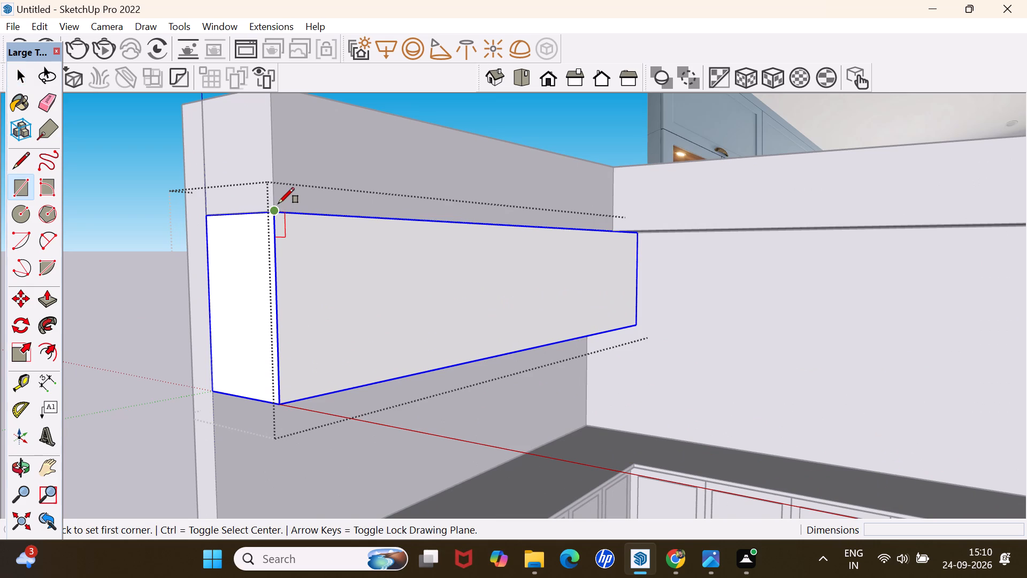
pyautogui.click(280, 214)
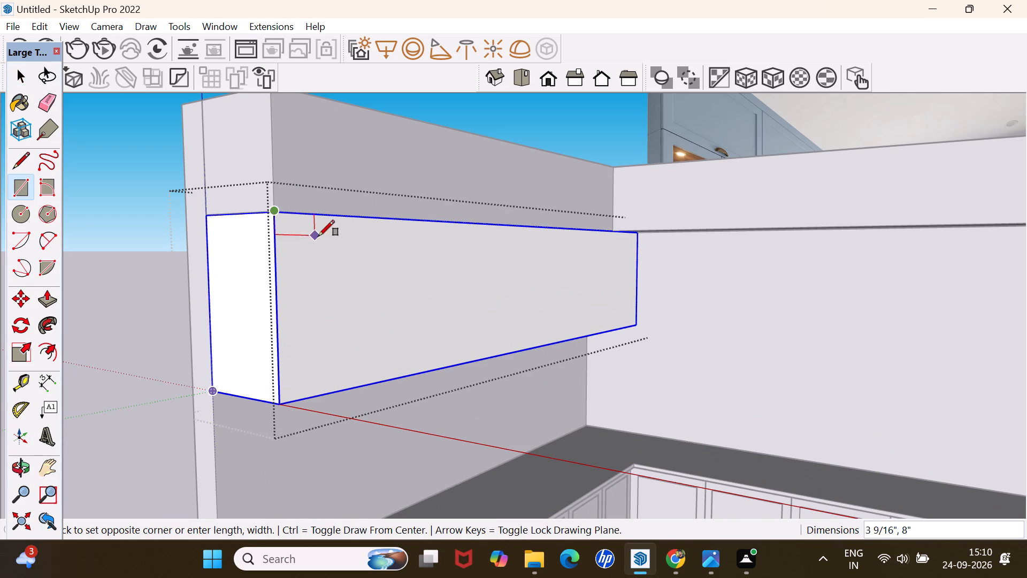
pyautogui.click(637, 323)
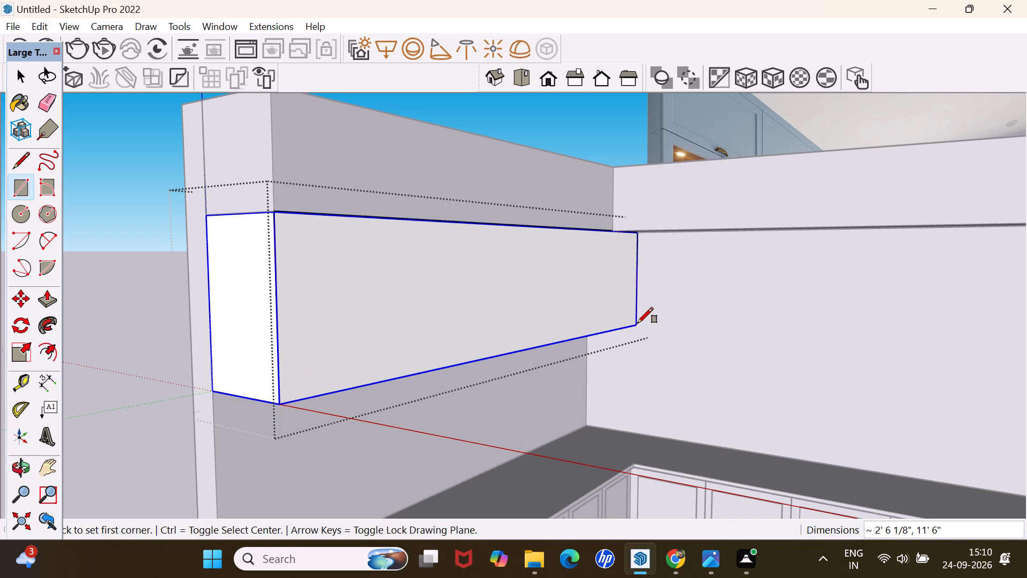
# Push/Pull the upper cabinet's front rectangle outward by 1" as the shutter thickness.
pyautogui.press('p')
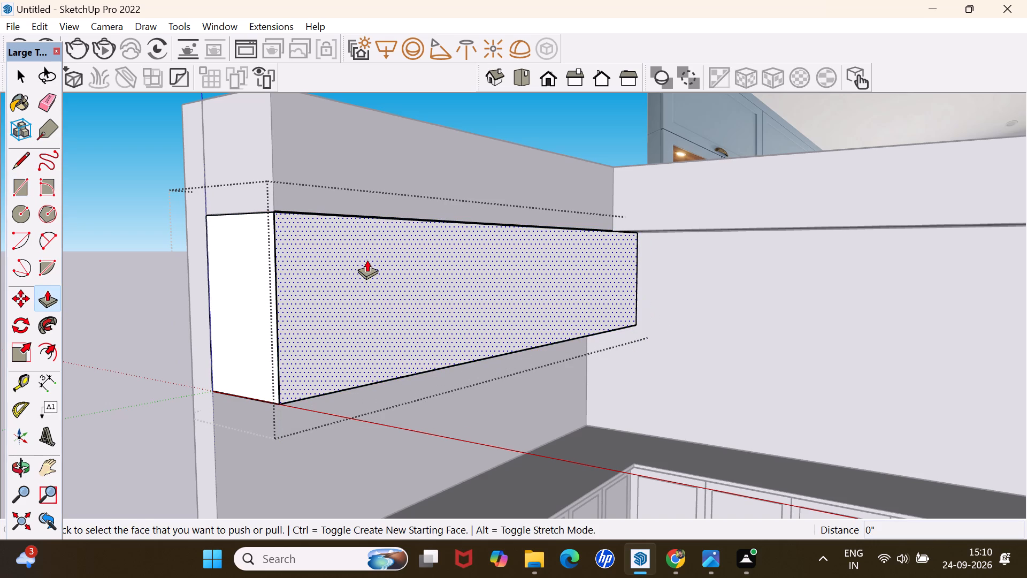
pyautogui.click(367, 260)
pyautogui.press('1')
pyautogui.press('Return')
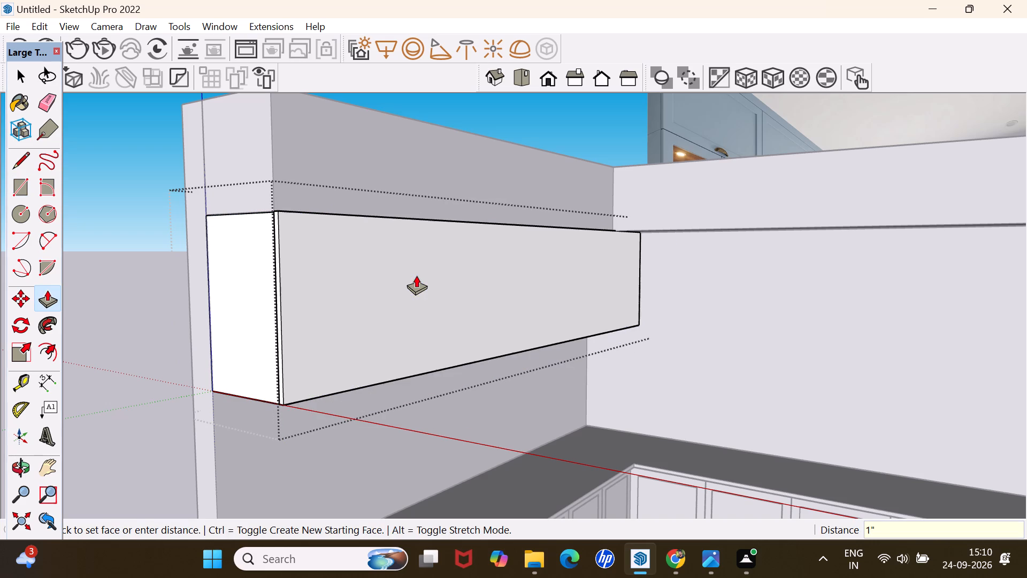
pyautogui.press('space')
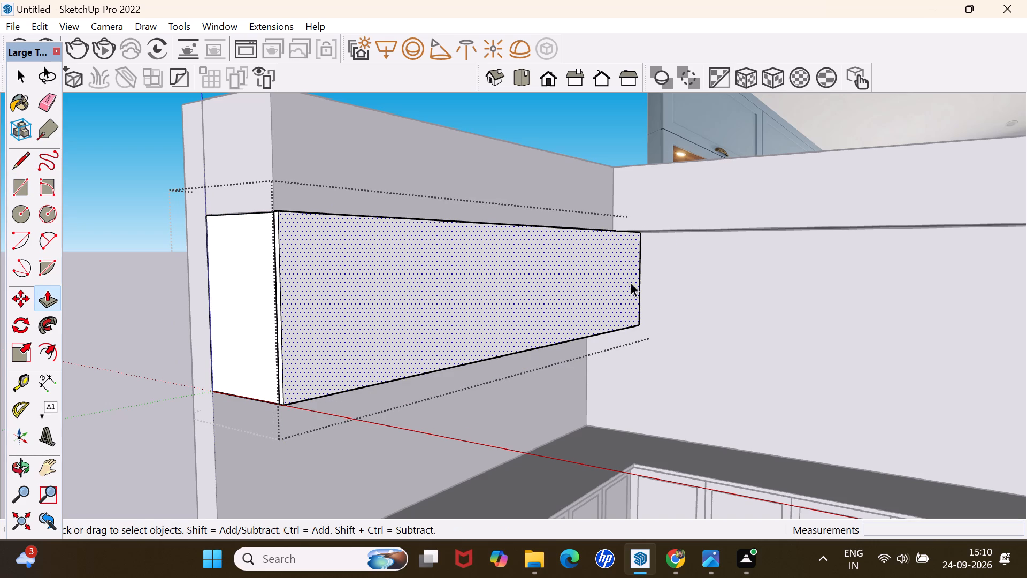
# Copy the front panel's vertical edge near the room corner 11' 6" to its opposite end, dividing the span into 7 equal parts.
pyautogui.click(641, 270)
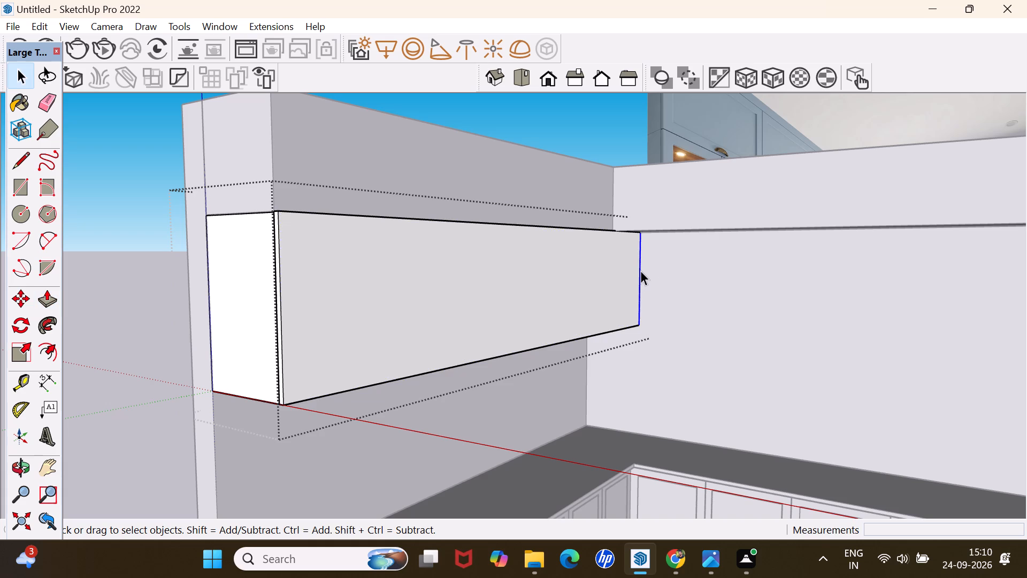
pyautogui.press('m')
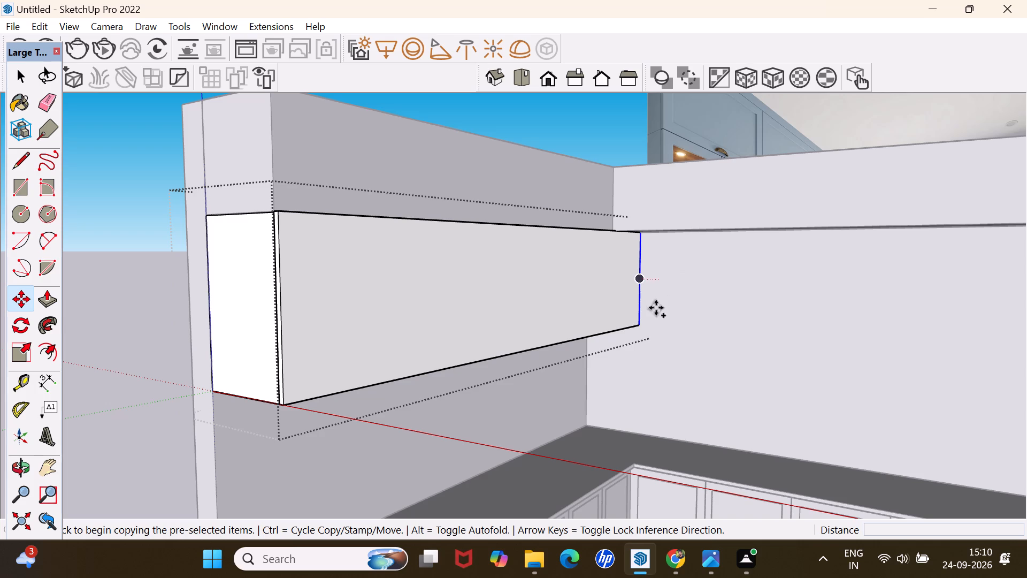
pyautogui.scroll(5, 638, 329)
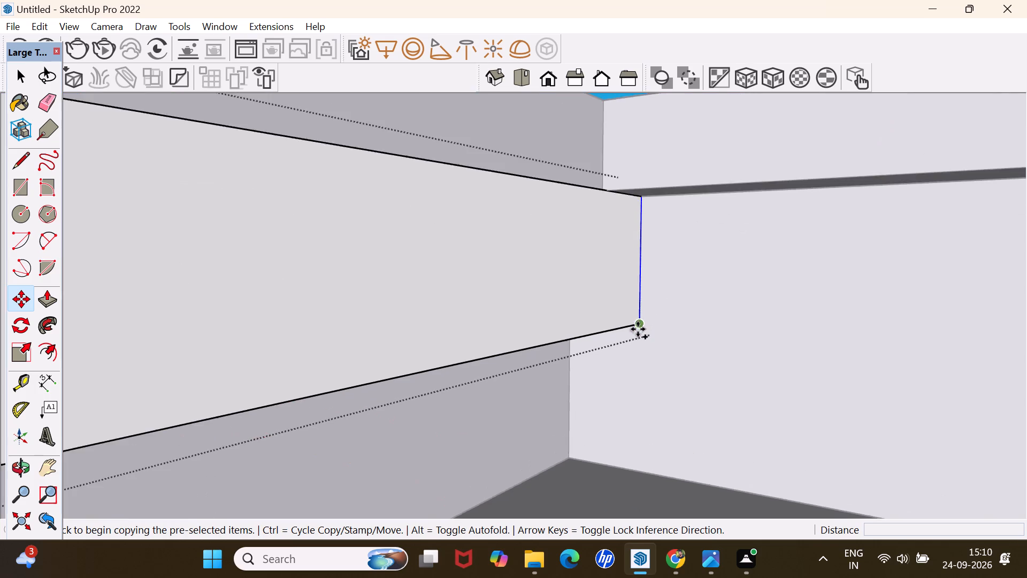
pyautogui.scroll(9, 638, 329)
pyautogui.click(641, 314)
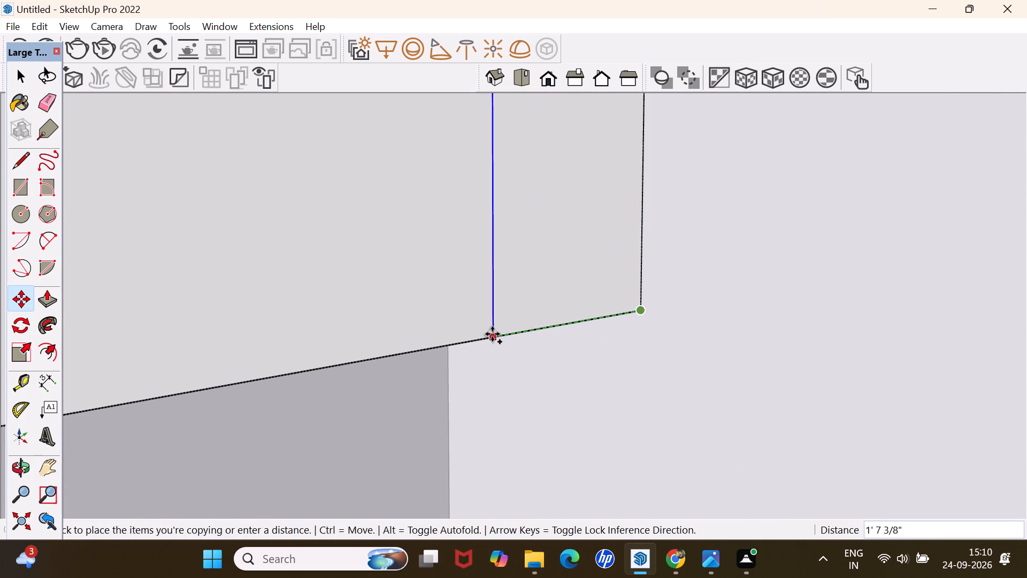
pyautogui.scroll(-20, 492, 336)
pyautogui.scroll(-4, 492, 336)
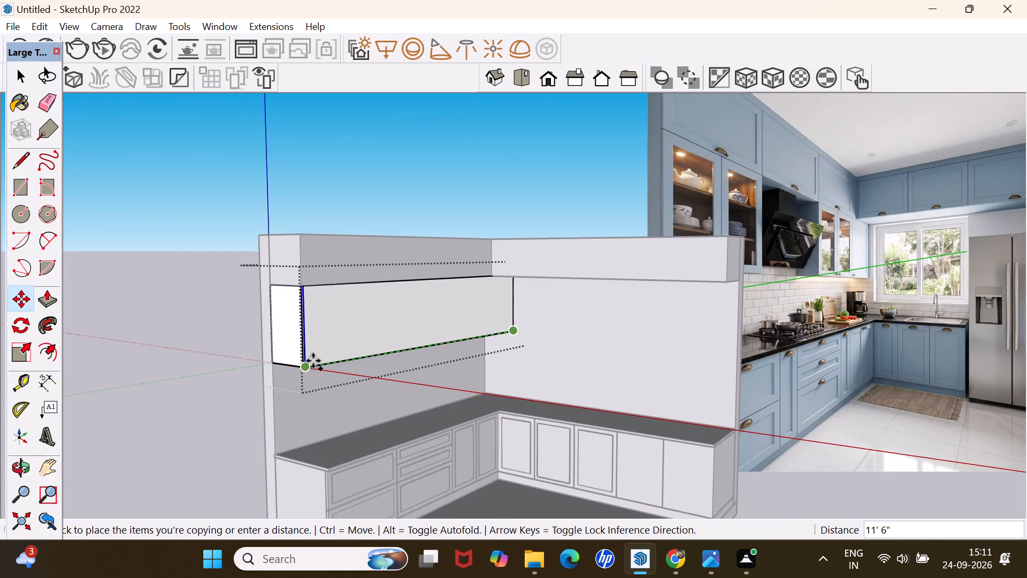
pyautogui.scroll(5, 313, 361)
pyautogui.click(300, 376)
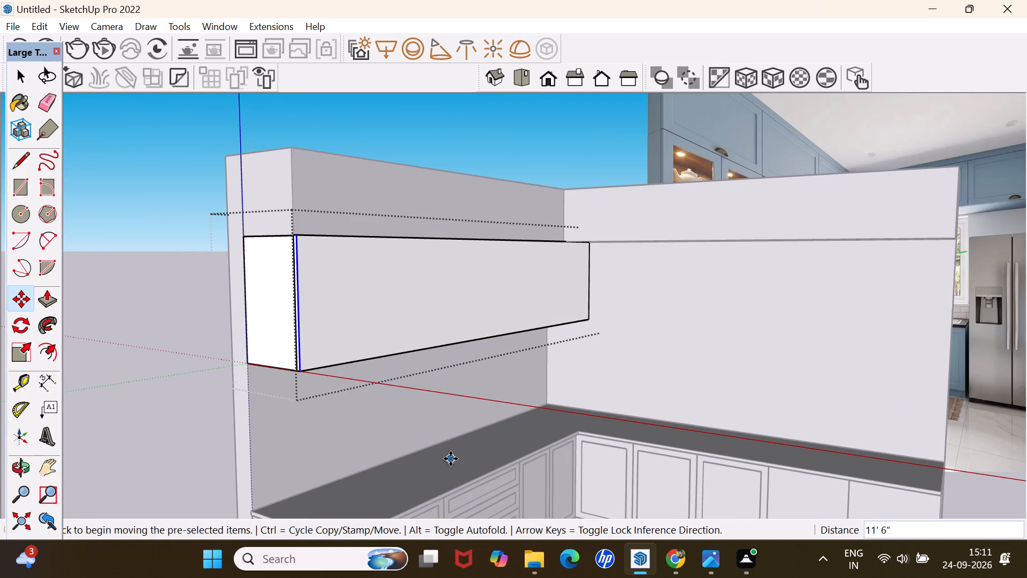
pyautogui.press('/')
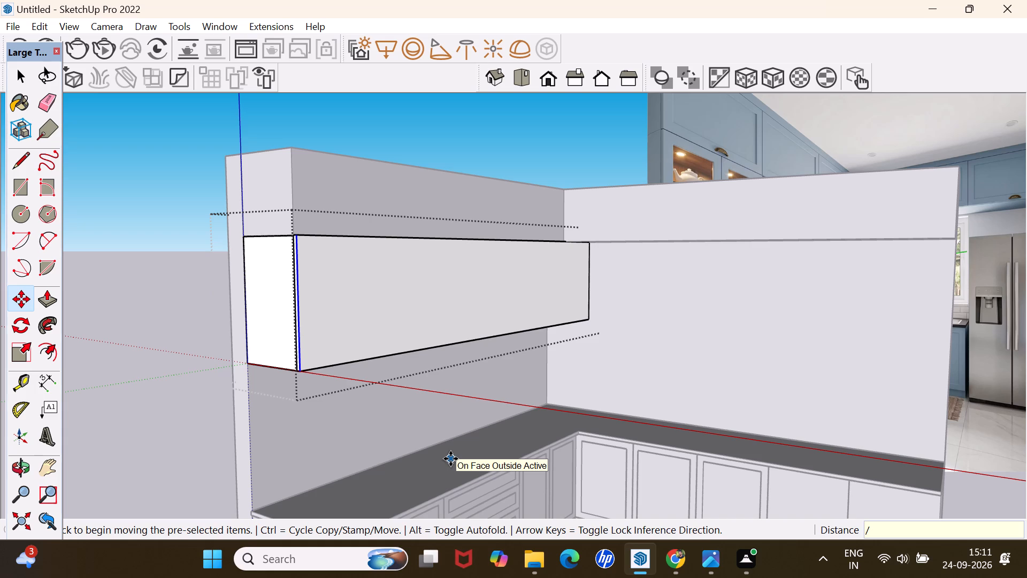
pyautogui.press('7')
pyautogui.press('Return')
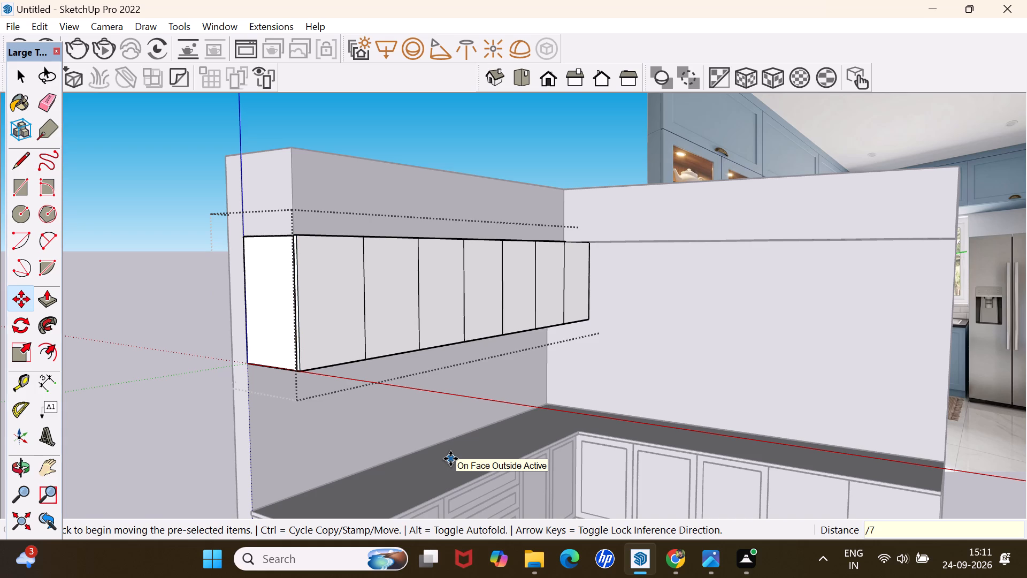
pyautogui.press('space')
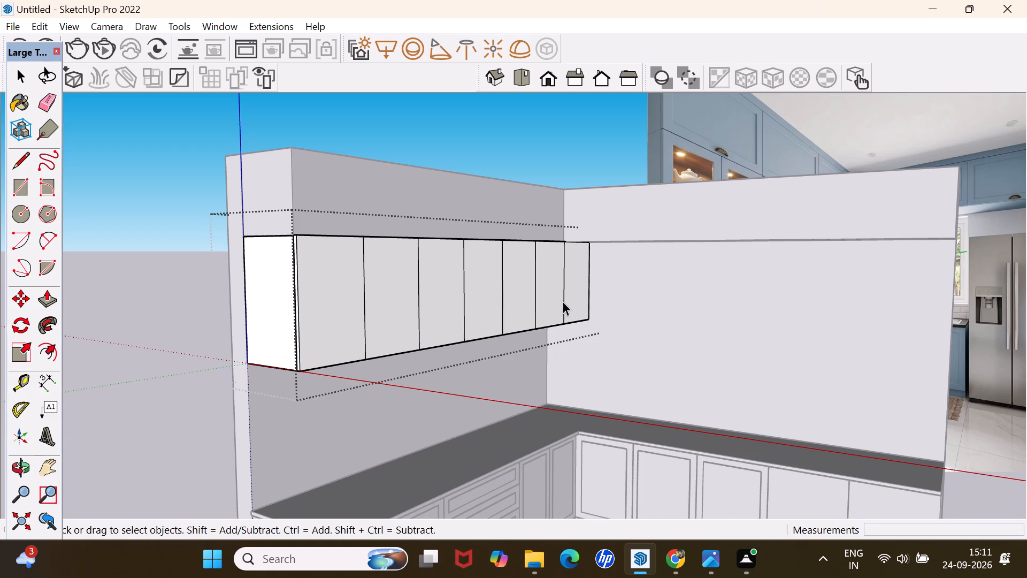
# Copy the six vertical divider lines on the upper cabinet front 2 mm sideways, away from the room corner, to form gap strips.
pyautogui.click(562, 300)
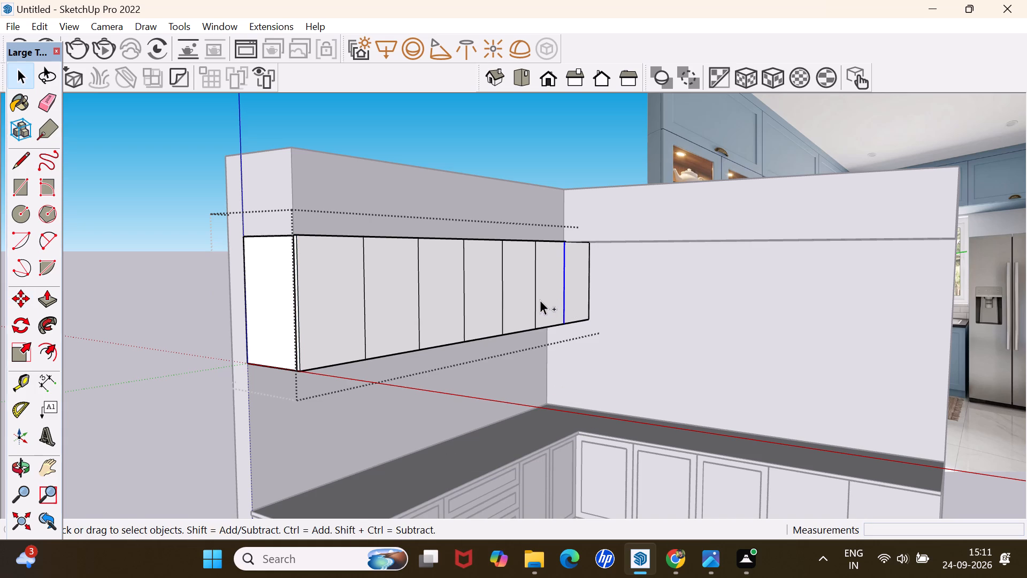
pyautogui.keyDown('ctrl'); pyautogui.click(537, 296); pyautogui.keyUp('ctrl')
pyautogui.keyDown('ctrl'); pyautogui.click(502, 299); pyautogui.keyUp('ctrl')
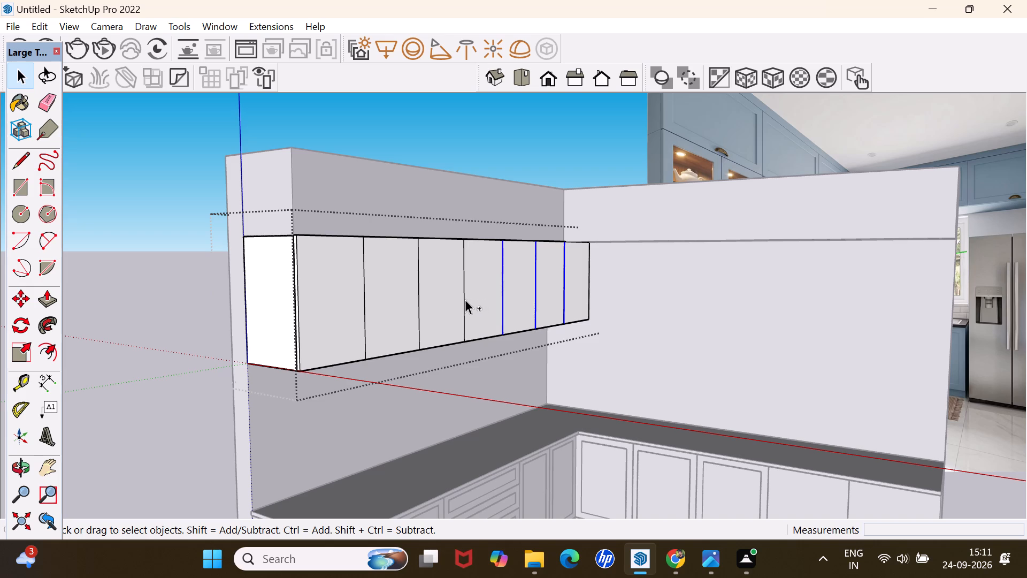
pyautogui.keyDown('ctrl'); pyautogui.click(465, 299); pyautogui.keyUp('ctrl')
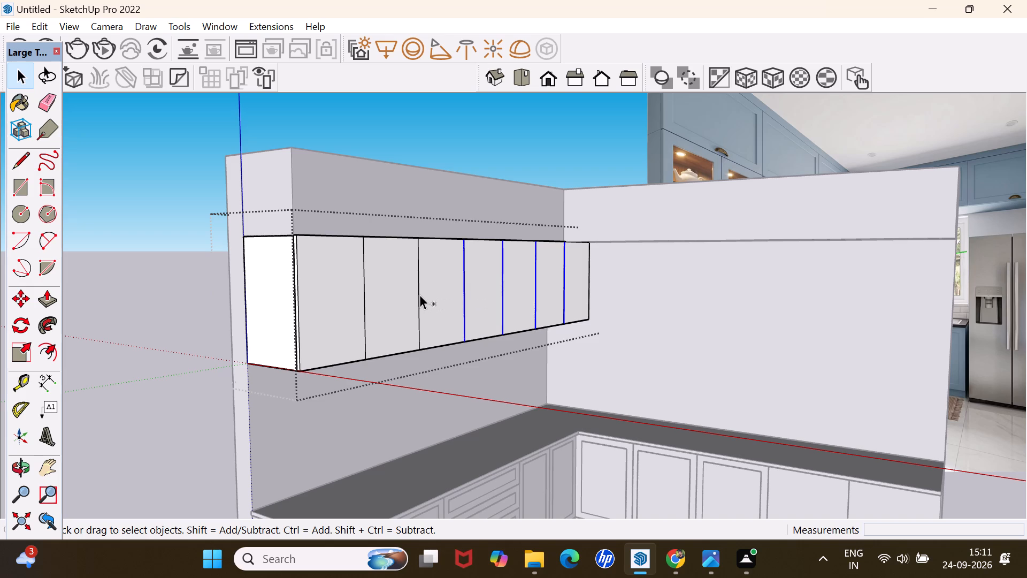
pyautogui.keyDown('ctrl'); pyautogui.click(419, 294); pyautogui.keyUp('ctrl')
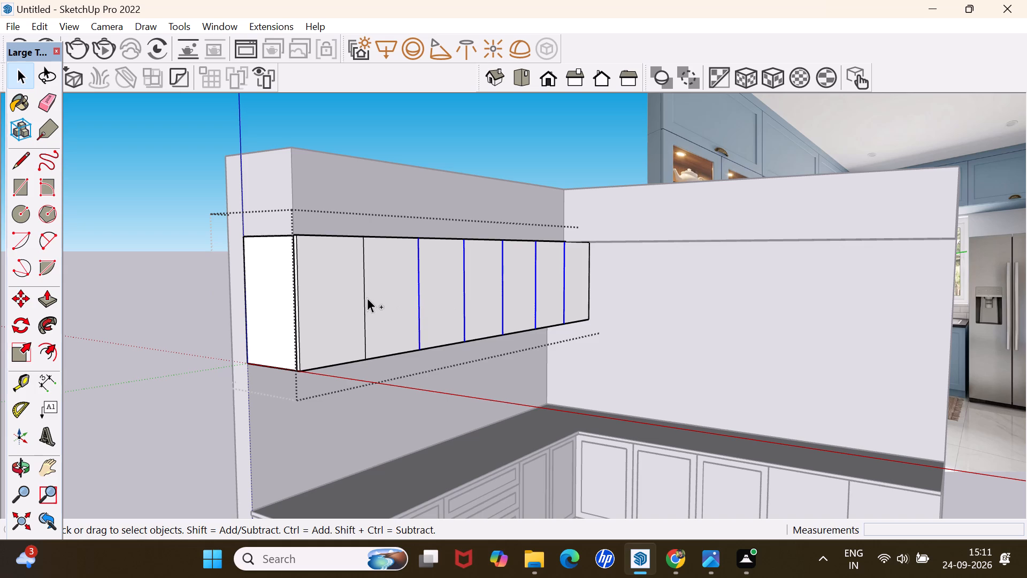
pyautogui.keyDown('ctrl'); pyautogui.click(363, 302); pyautogui.keyUp('ctrl')
pyautogui.press('m')
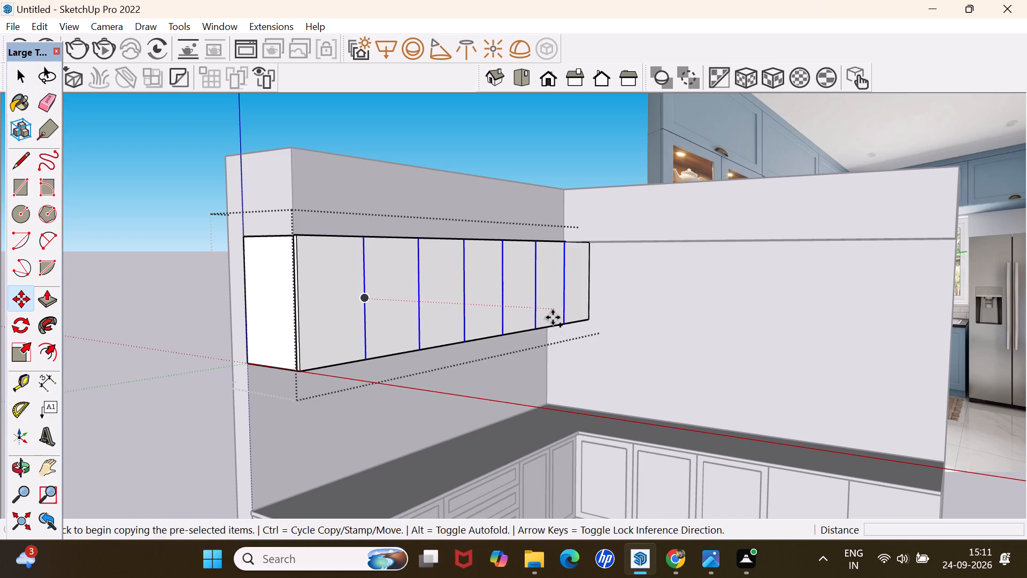
pyautogui.click(568, 320)
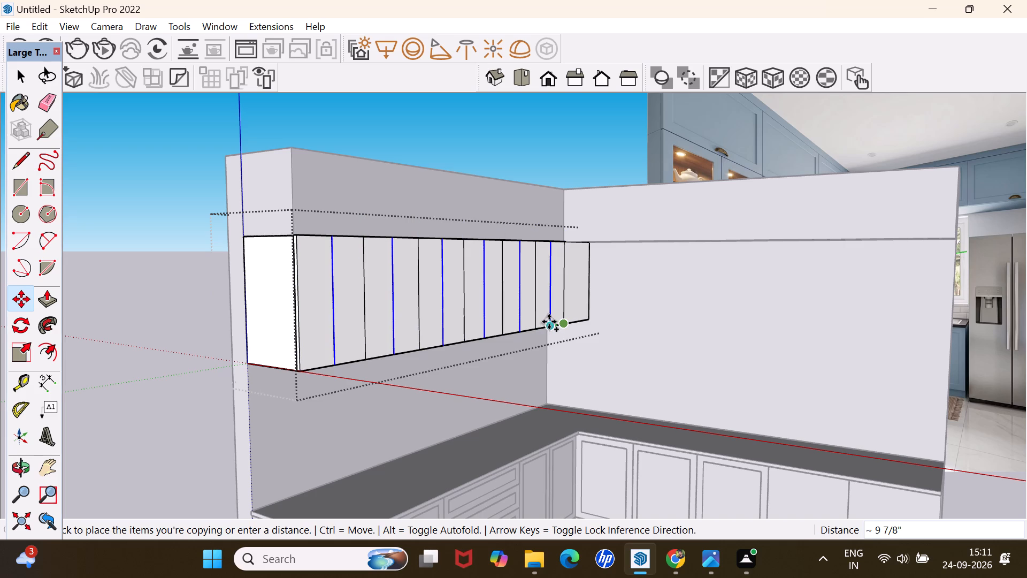
pyautogui.write('2mm')
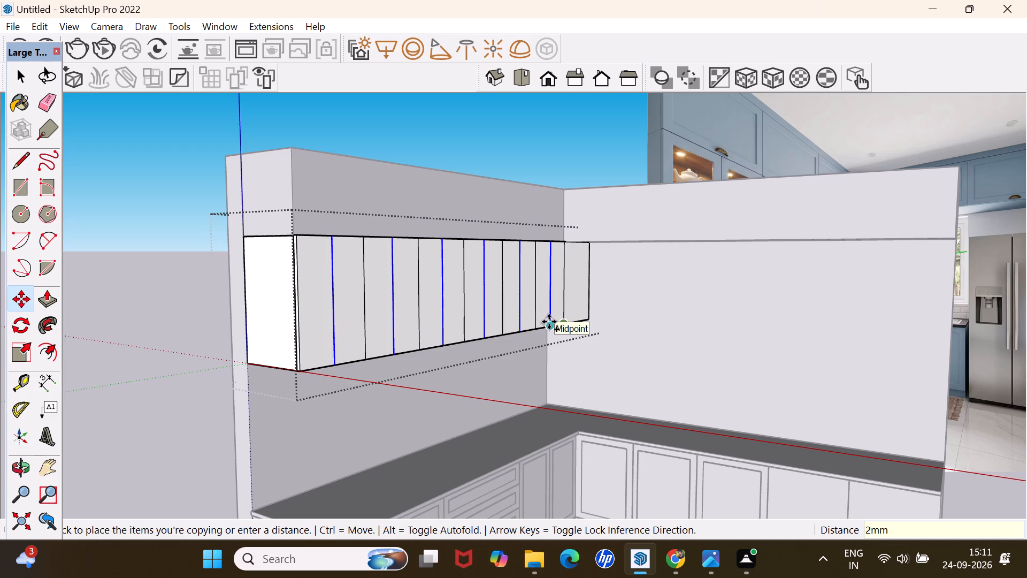
pyautogui.press('Return')
pyautogui.press('space')
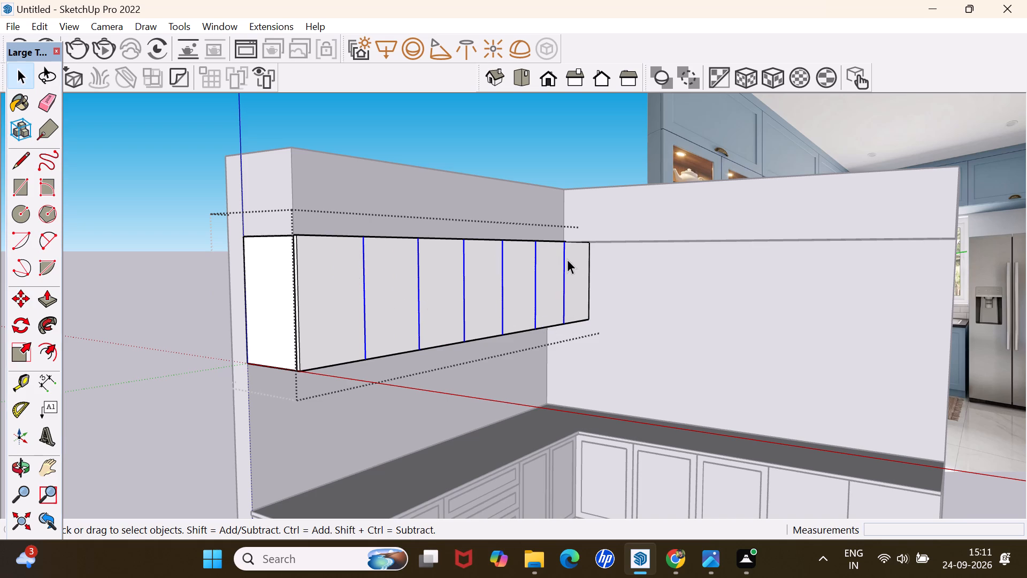
# Push/Pull the 2 mm gap strip nearest the room corner inward by 1" to separate the shutters.
pyautogui.scroll(-12, 534, 263)
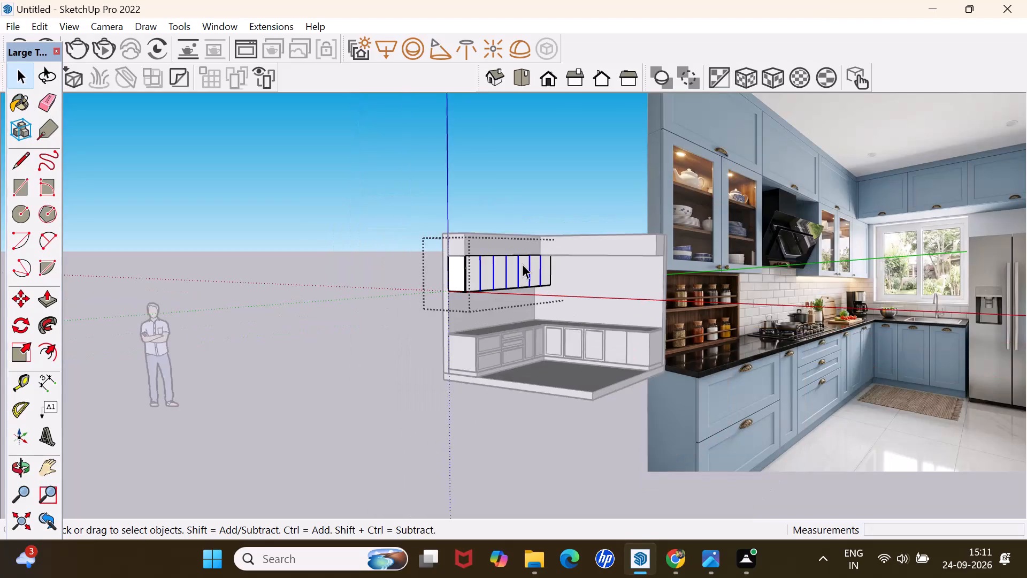
pyautogui.scroll(-4, 522, 264)
pyautogui.scroll(13, 637, 255)
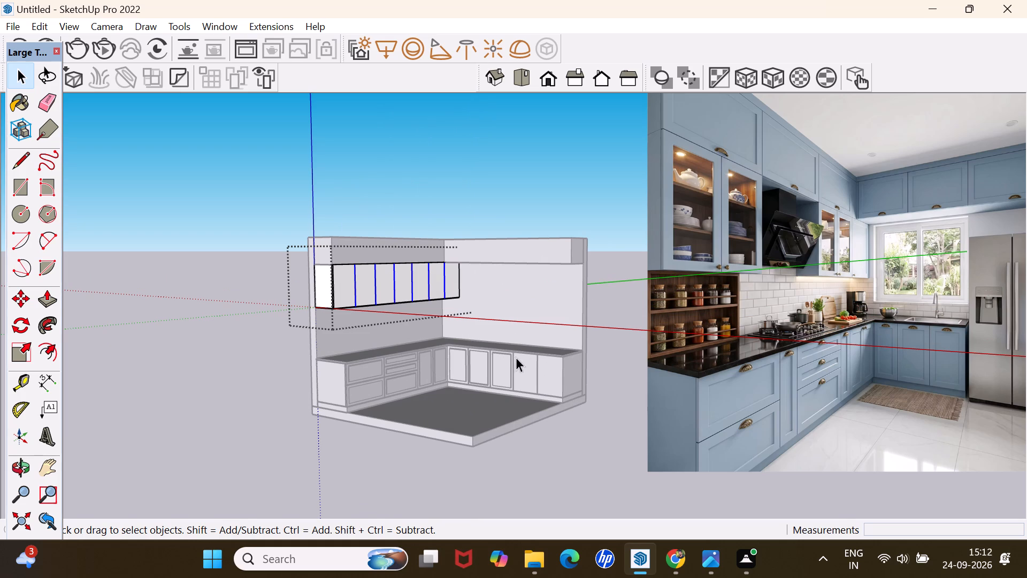
pyautogui.press('p')
pyautogui.scroll(1, 435, 271)
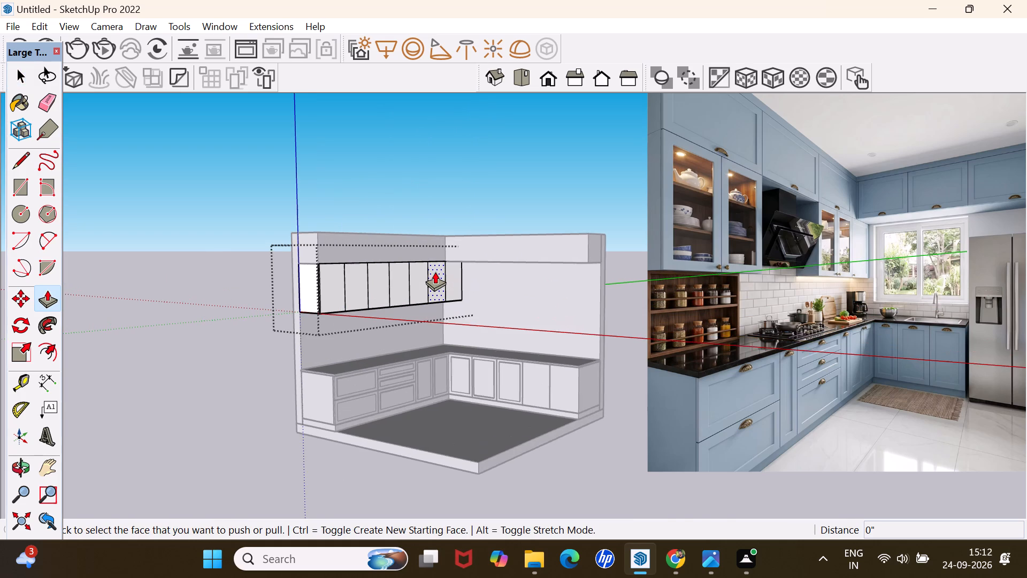
pyautogui.scroll(20, 436, 271)
pyautogui.scroll(7, 436, 271)
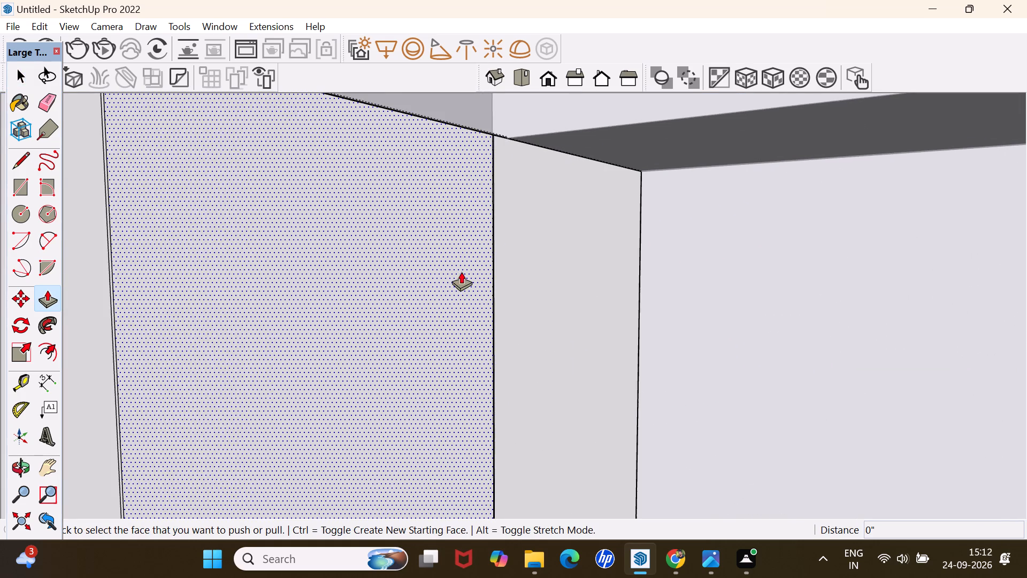
pyautogui.moveTo(523, 264); pyautogui.dragTo(416, 284, button='middle')
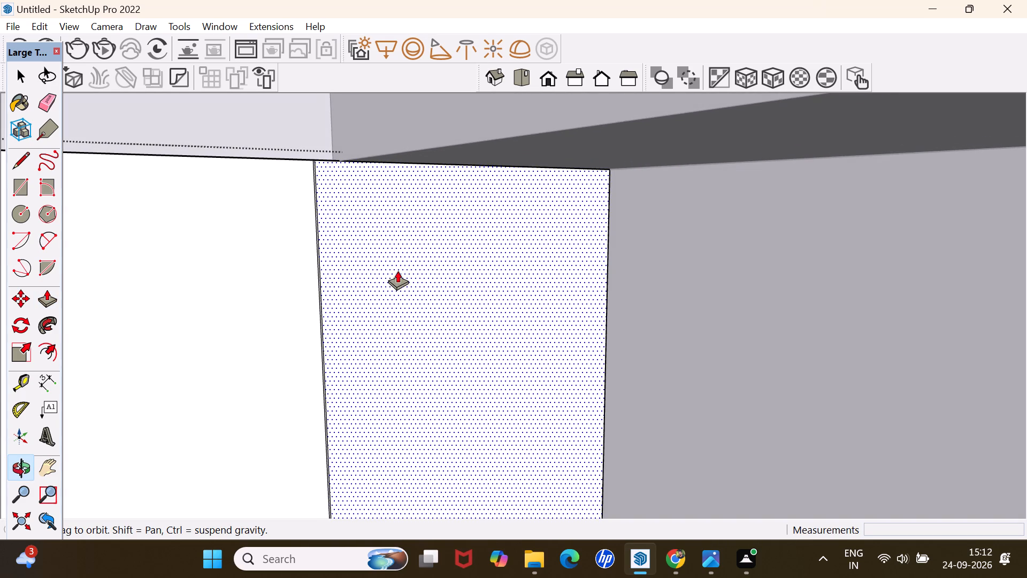
pyautogui.scroll(8, 329, 298)
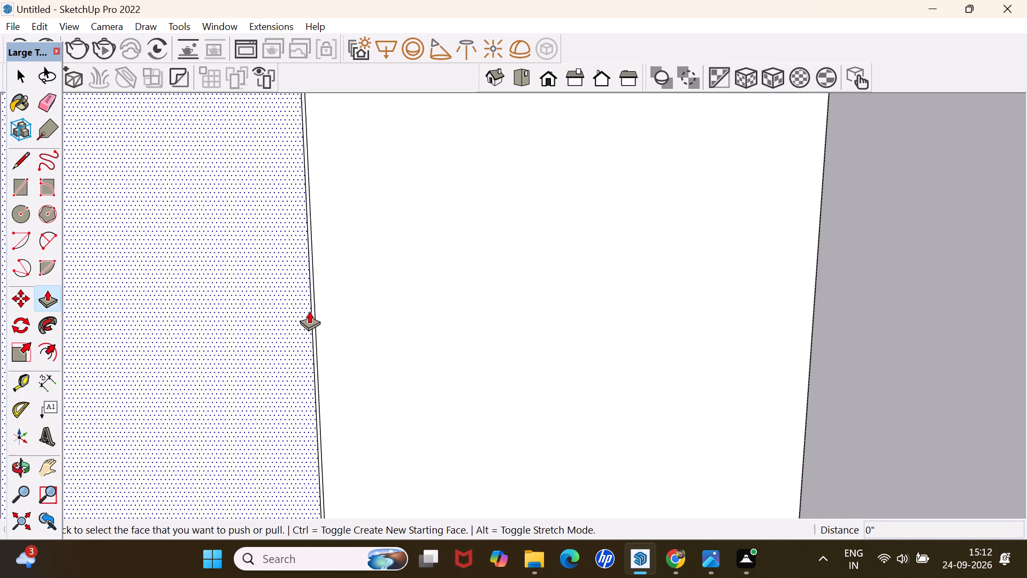
pyautogui.scroll(7, 316, 303)
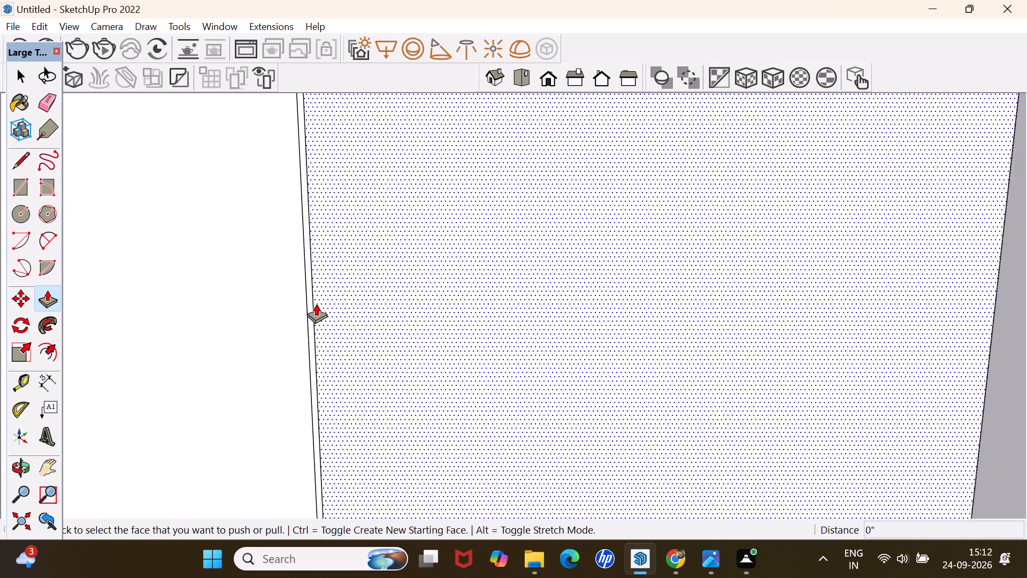
pyautogui.scroll(1, 316, 303)
pyautogui.click(305, 305)
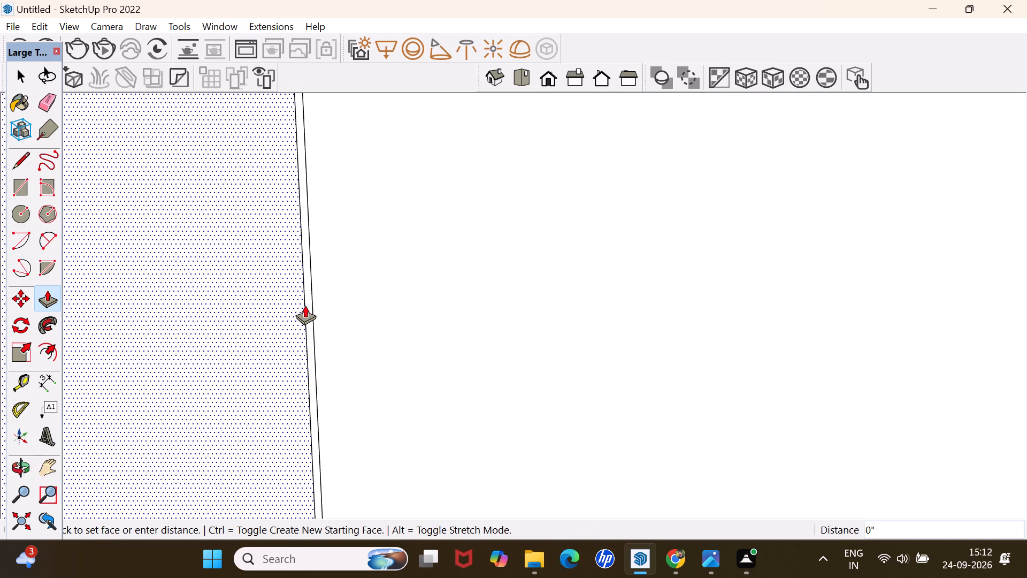
pyautogui.press('space')
pyautogui.press('p')
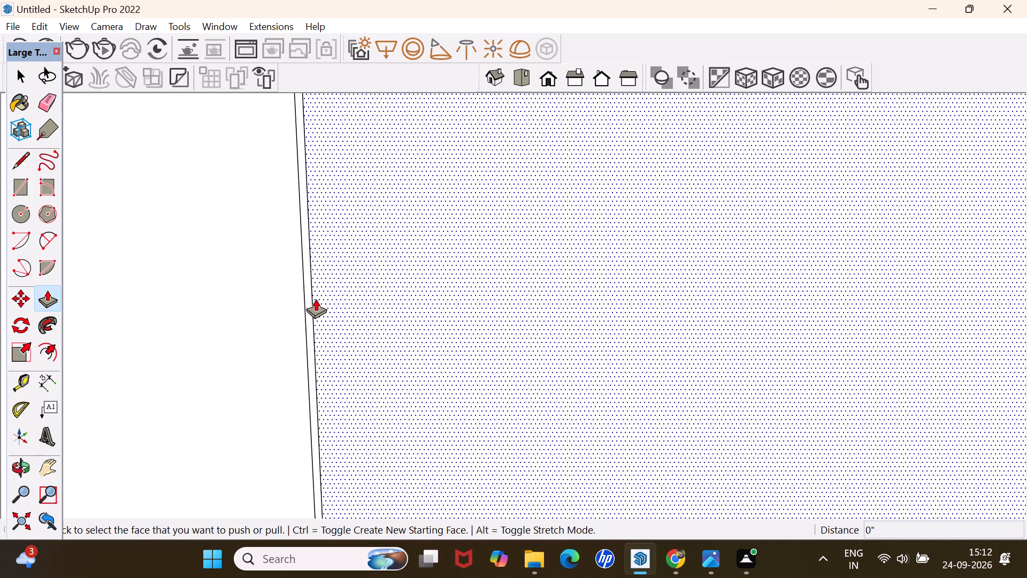
pyautogui.click(309, 301)
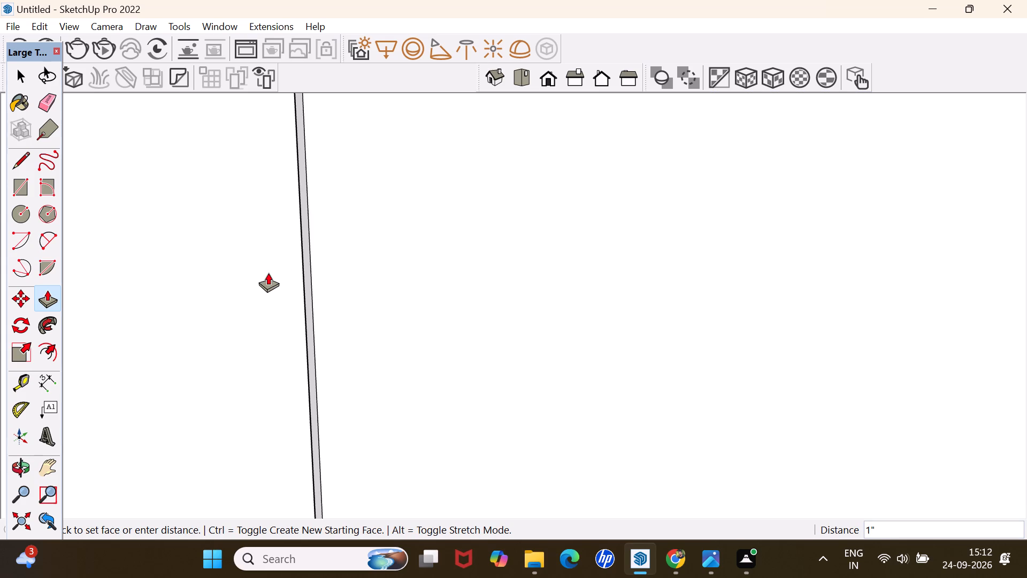
pyautogui.press('1')
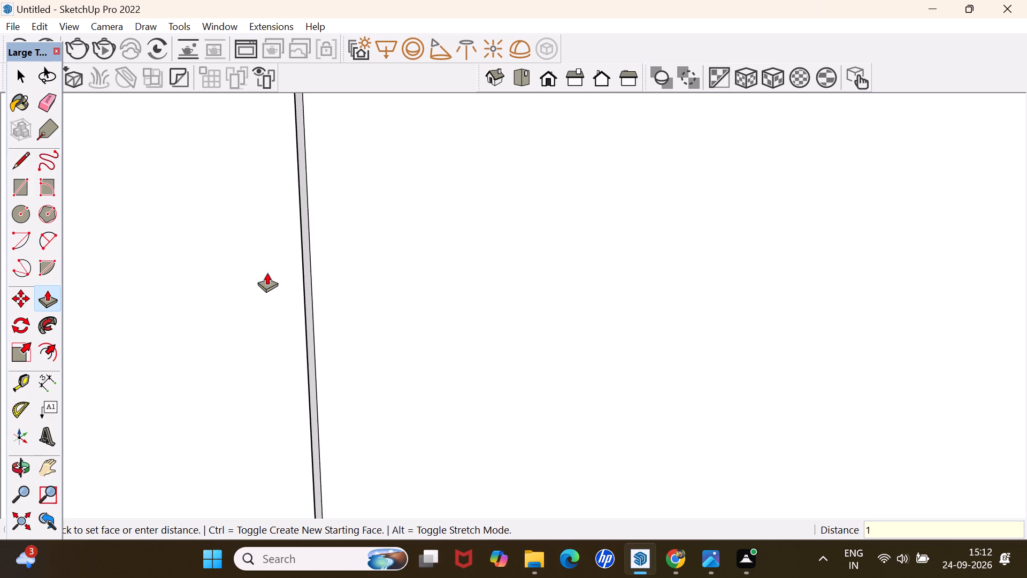
pyautogui.press('Return')
# Push the second gap strip from the room corner inward by the same 1" depth.
pyautogui.scroll(-11, 295, 273)
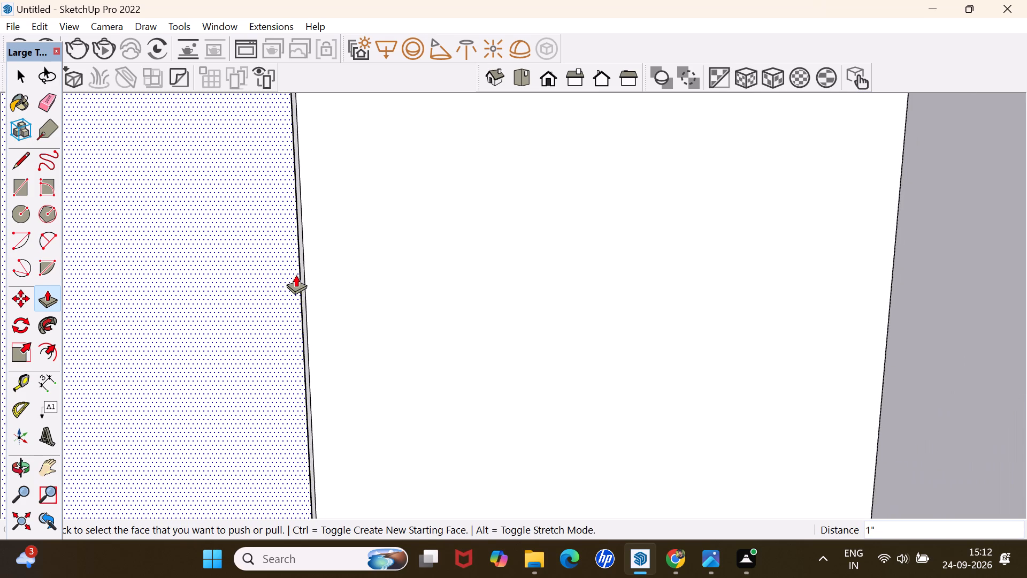
pyautogui.scroll(-20, 296, 275)
pyautogui.scroll(-5, 296, 275)
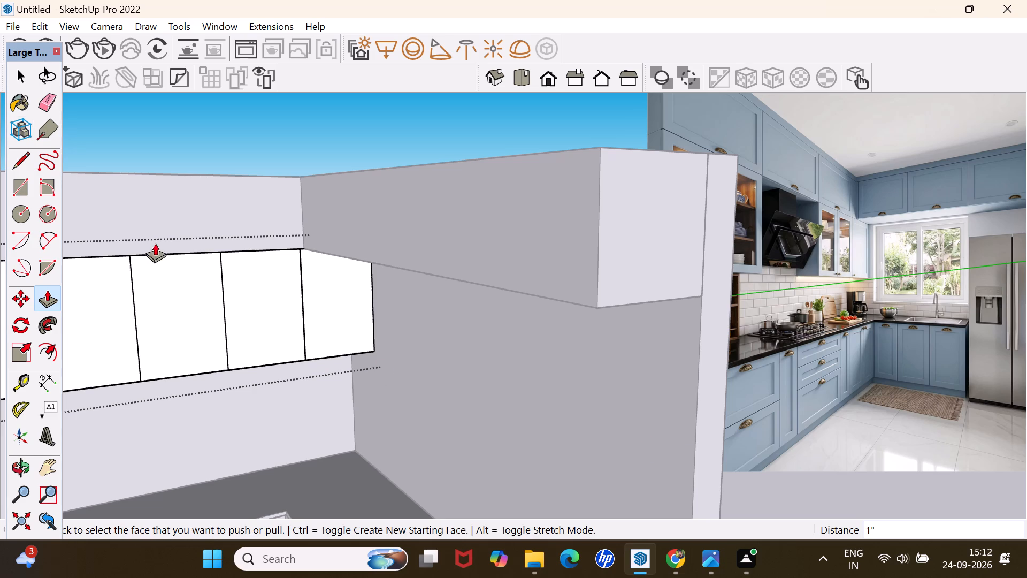
pyautogui.scroll(20, 220, 273)
pyautogui.scroll(3, 220, 273)
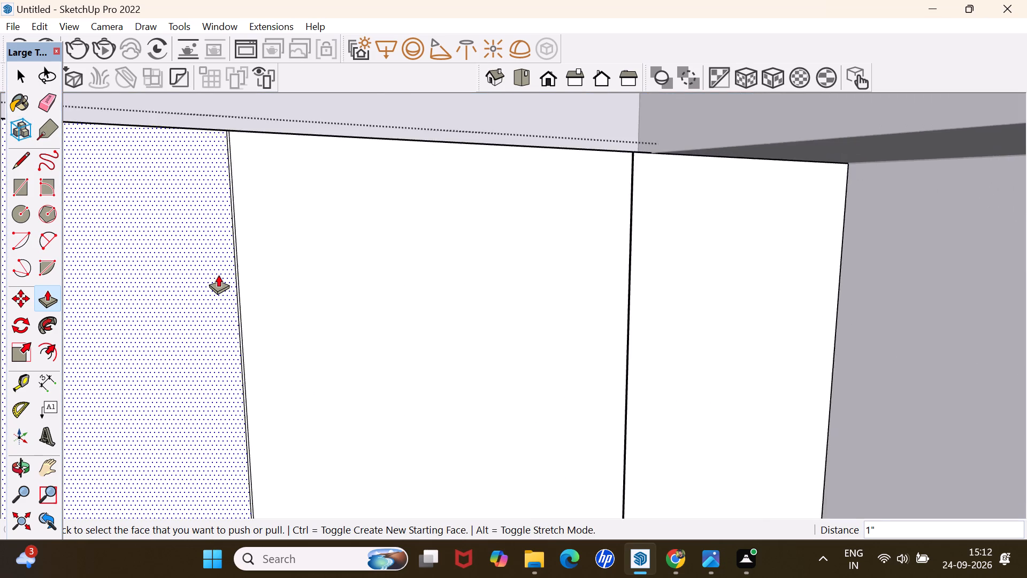
pyautogui.scroll(13, 218, 275)
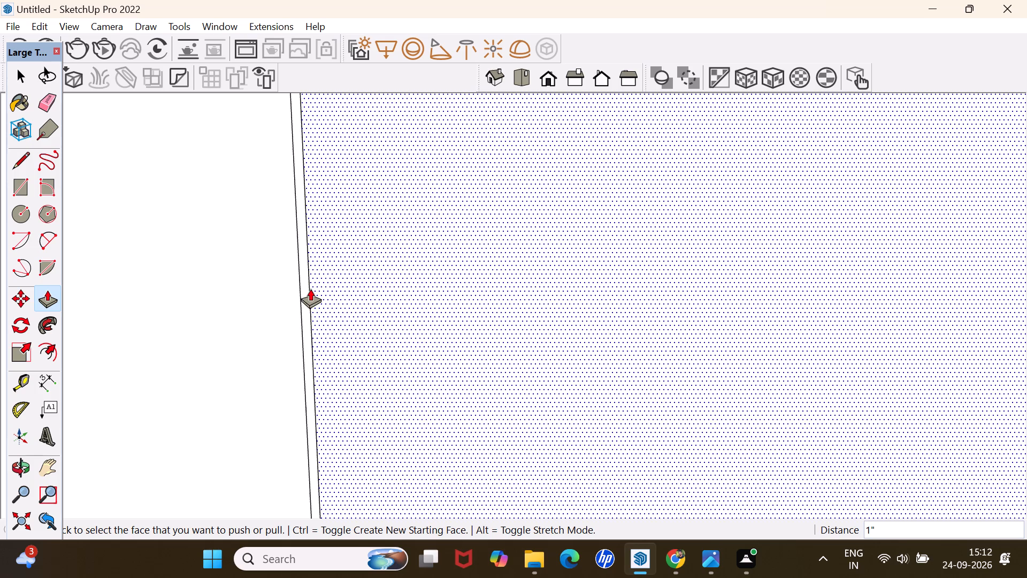
pyautogui.doubleClick(305, 290)
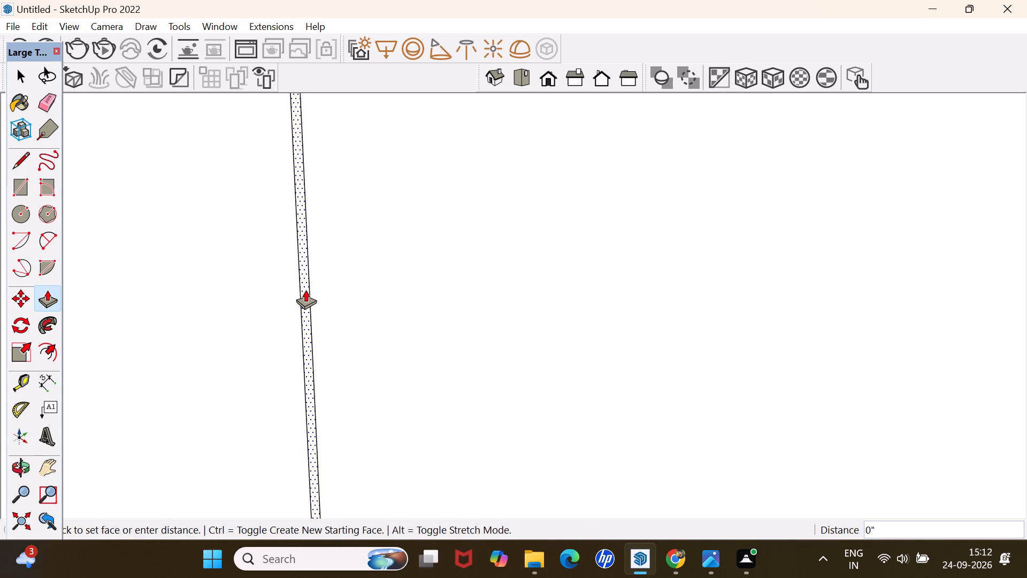
# Push the third gap strip from the room corner inward by the same 1" depth.
pyautogui.scroll(-20, 301, 289)
pyautogui.scroll(-16, 301, 289)
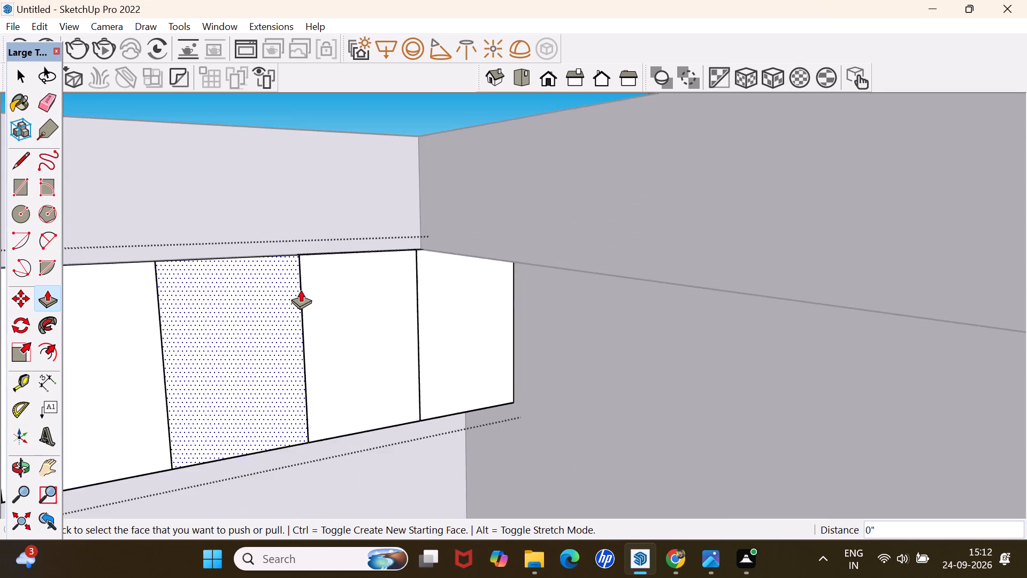
pyautogui.scroll(-8, 301, 290)
pyautogui.scroll(9, 215, 305)
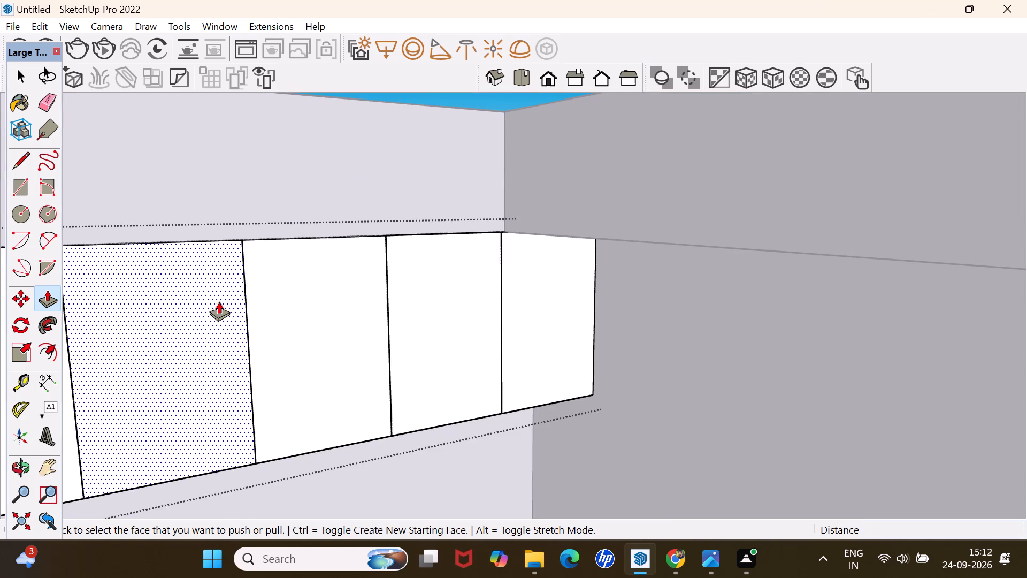
pyautogui.scroll(11, 224, 288)
pyautogui.scroll(9, 266, 277)
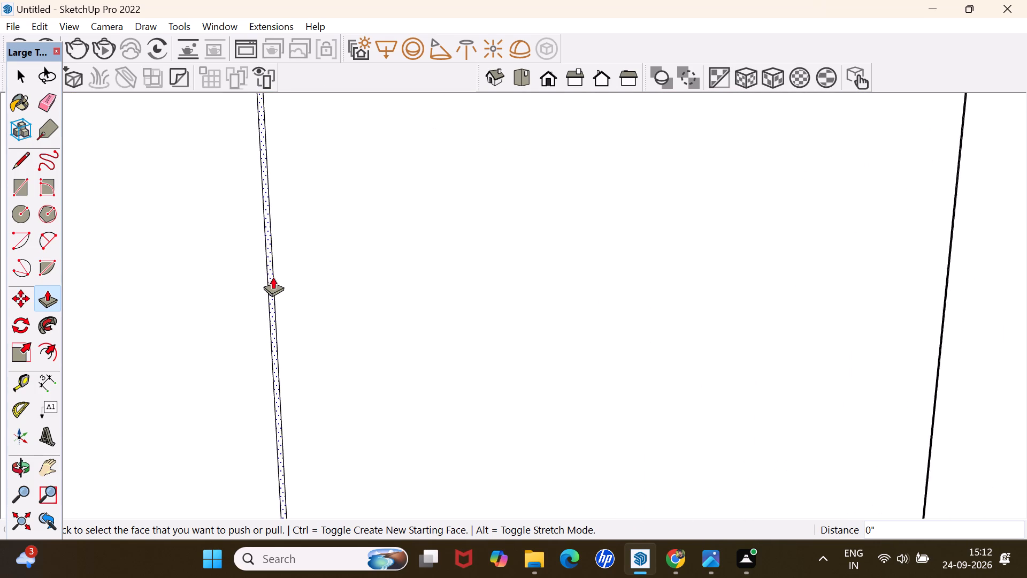
pyautogui.scroll(12, 273, 277)
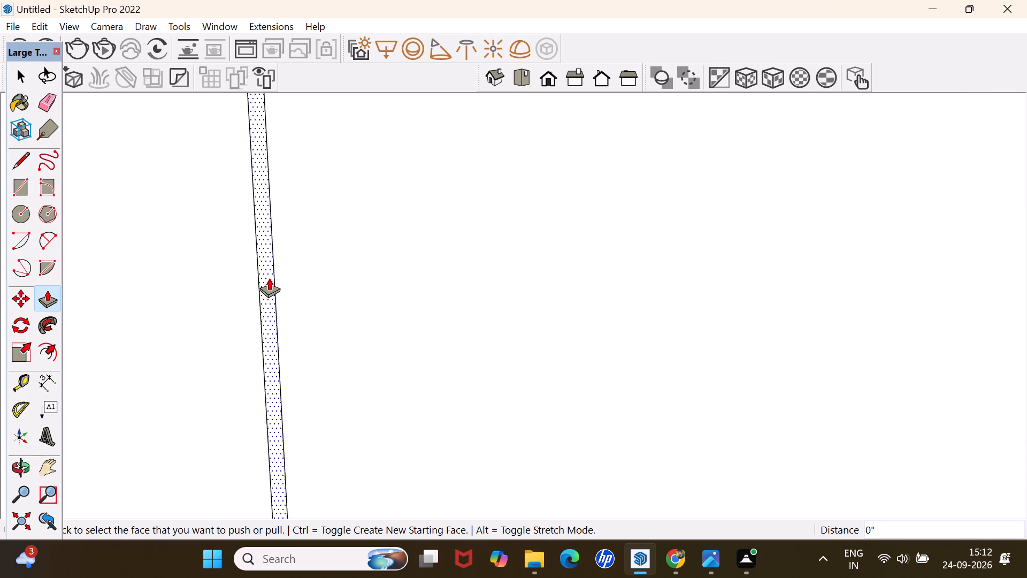
pyautogui.doubleClick(269, 278)
# Push the fifth gap strip from the room corner inward by the same 1" depth.
pyautogui.scroll(-20, 267, 277)
pyautogui.scroll(-14, 267, 277)
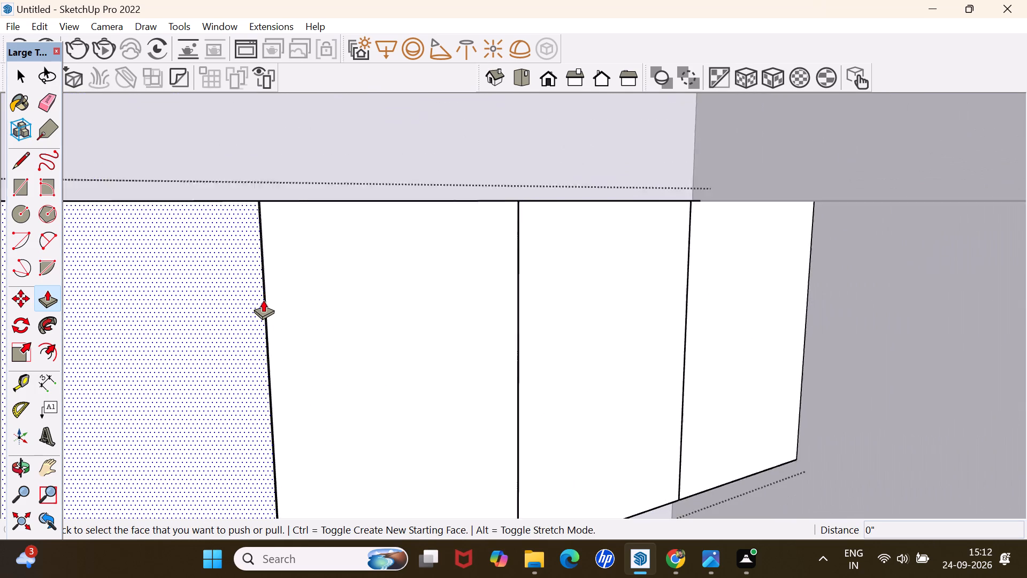
pyautogui.scroll(-19, 263, 300)
pyautogui.scroll(3, 204, 302)
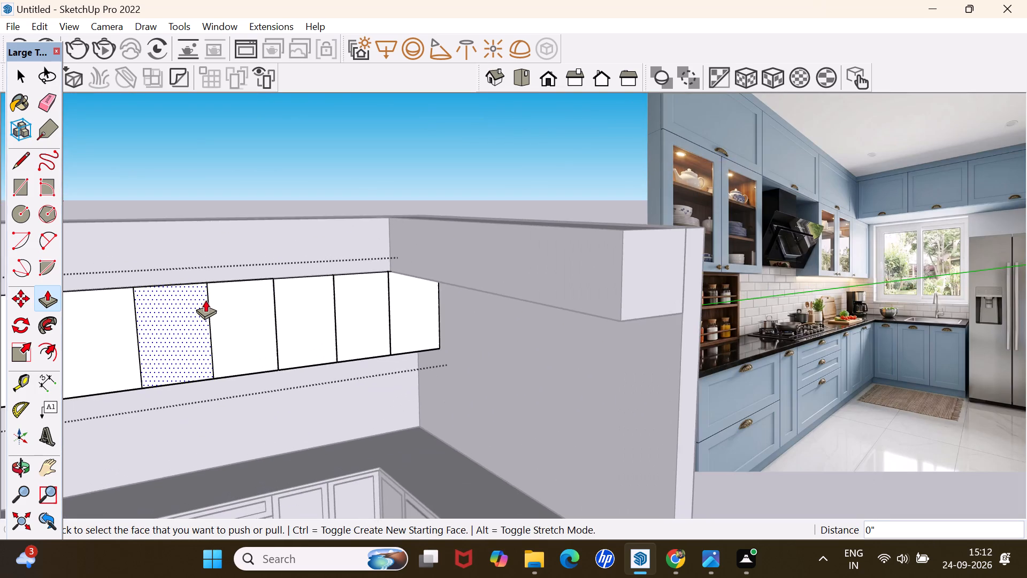
pyautogui.scroll(-11, 203, 300)
pyautogui.scroll(11, 167, 300)
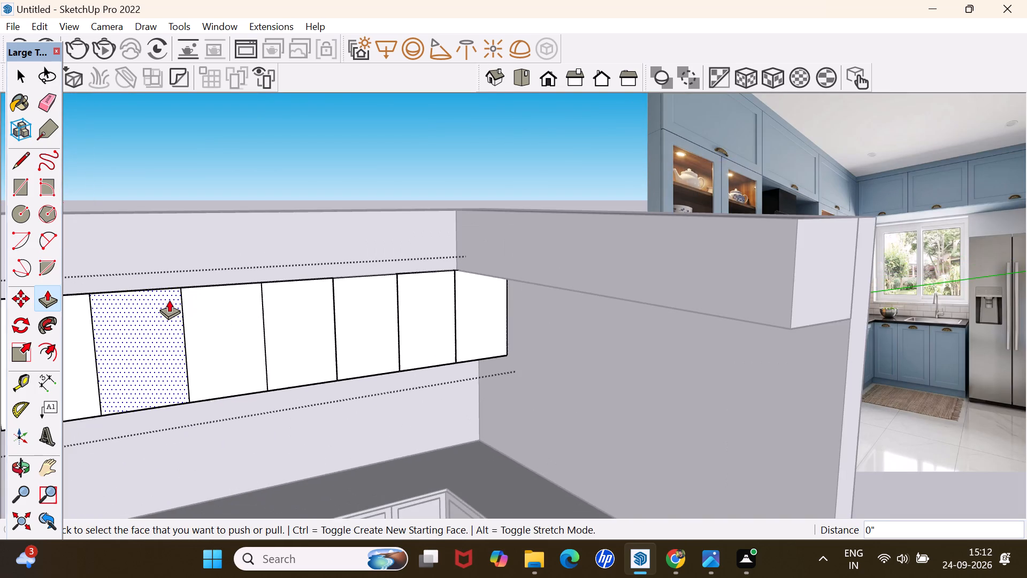
pyautogui.scroll(13, 169, 300)
pyautogui.scroll(13, 170, 301)
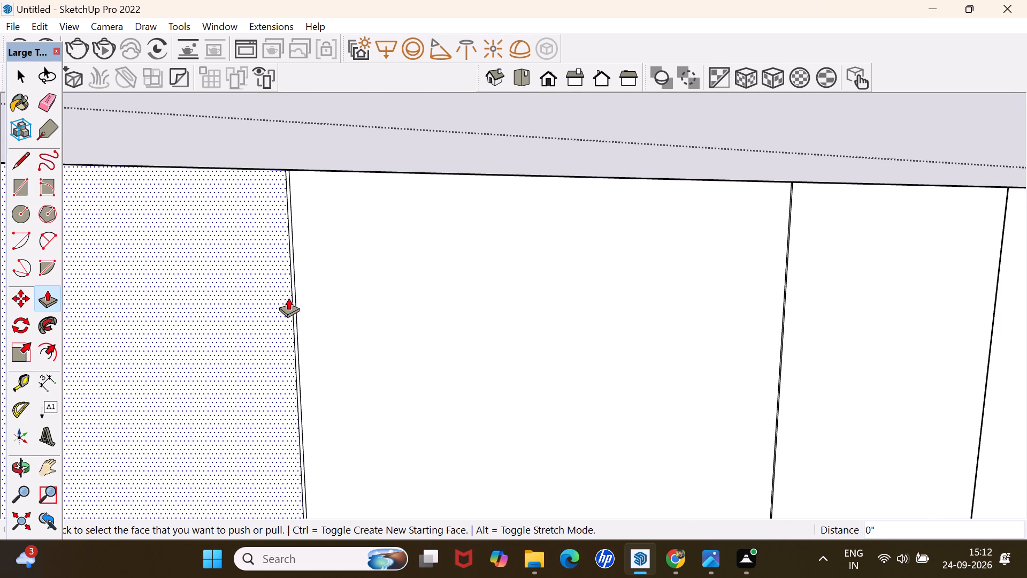
pyautogui.scroll(8, 289, 298)
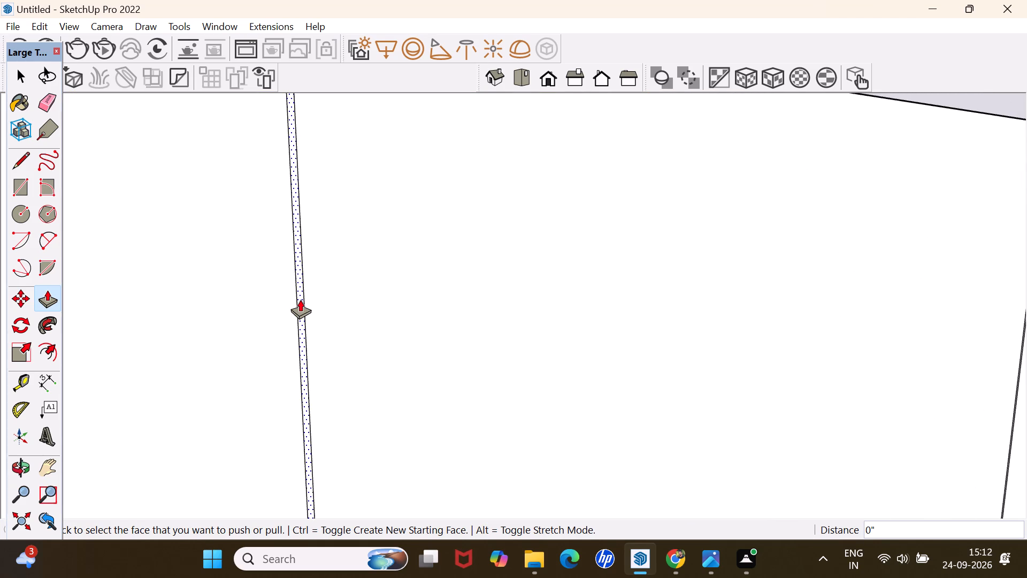
pyautogui.doubleClick(300, 298)
# Push the sixth gap strip, farthest from the room corner, inward by the same 1" depth.
pyautogui.scroll(-20, 300, 298)
pyautogui.scroll(-12, 300, 298)
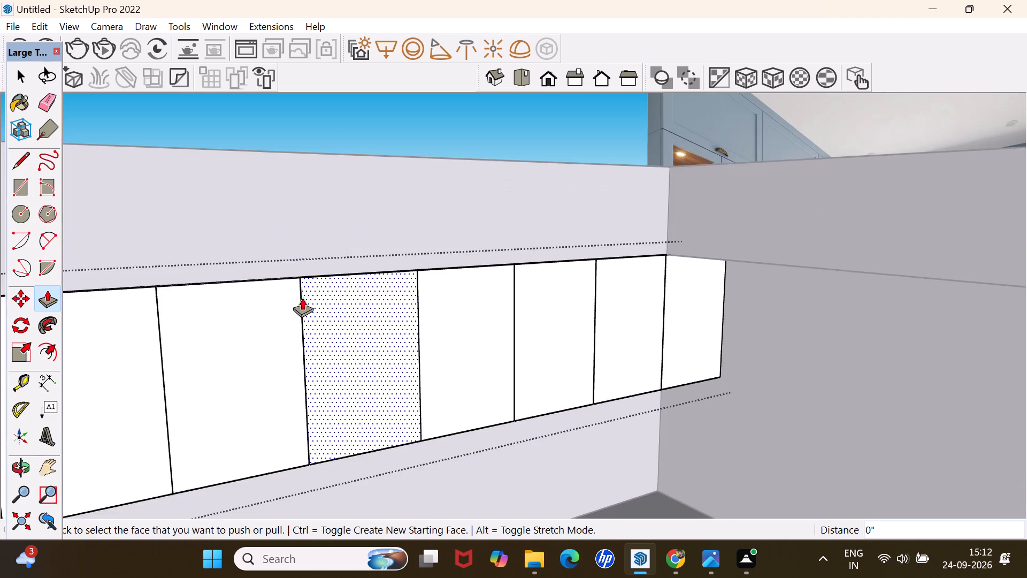
pyautogui.scroll(-5, 302, 298)
pyautogui.scroll(12, 223, 336)
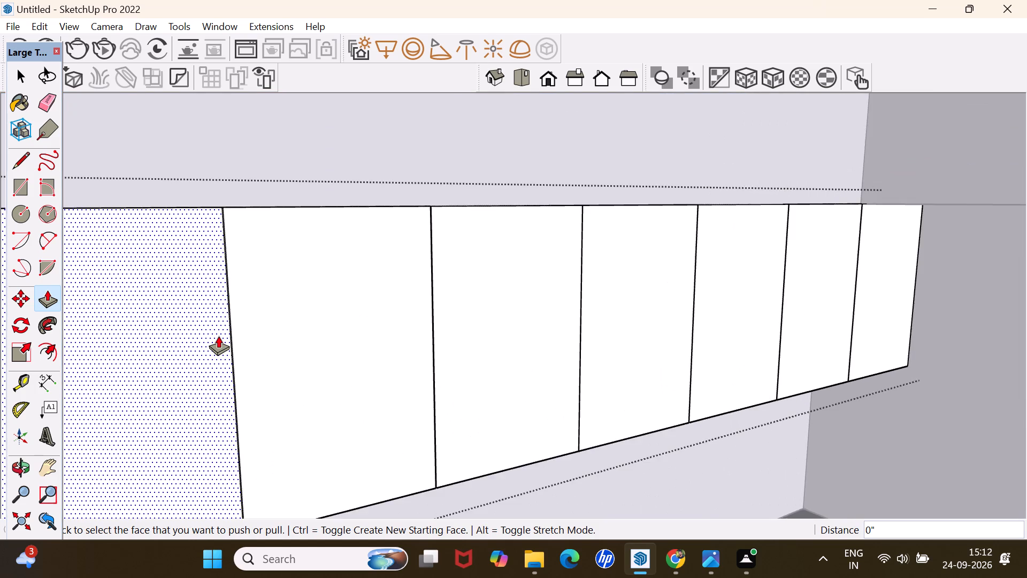
pyautogui.scroll(17, 218, 336)
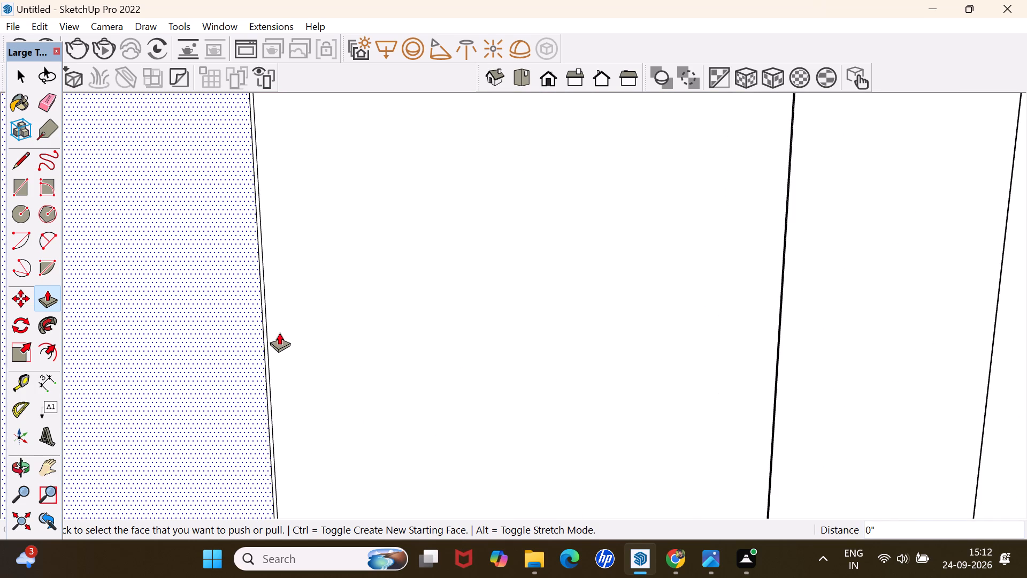
pyautogui.doubleClick(287, 330)
pyautogui.scroll(-14, 287, 330)
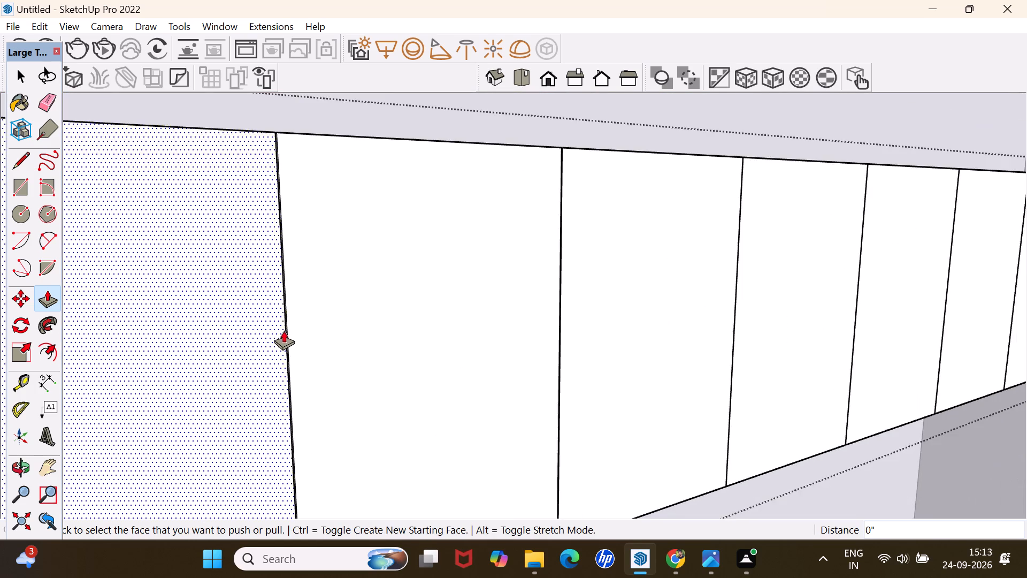
pyautogui.scroll(-20, 283, 330)
pyautogui.scroll(-3, 283, 330)
pyautogui.press('space')
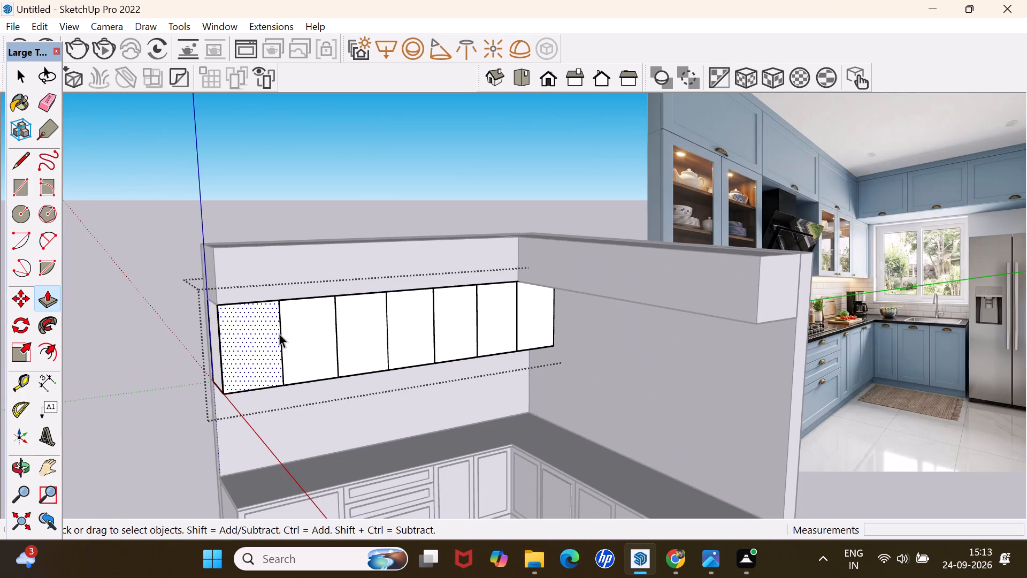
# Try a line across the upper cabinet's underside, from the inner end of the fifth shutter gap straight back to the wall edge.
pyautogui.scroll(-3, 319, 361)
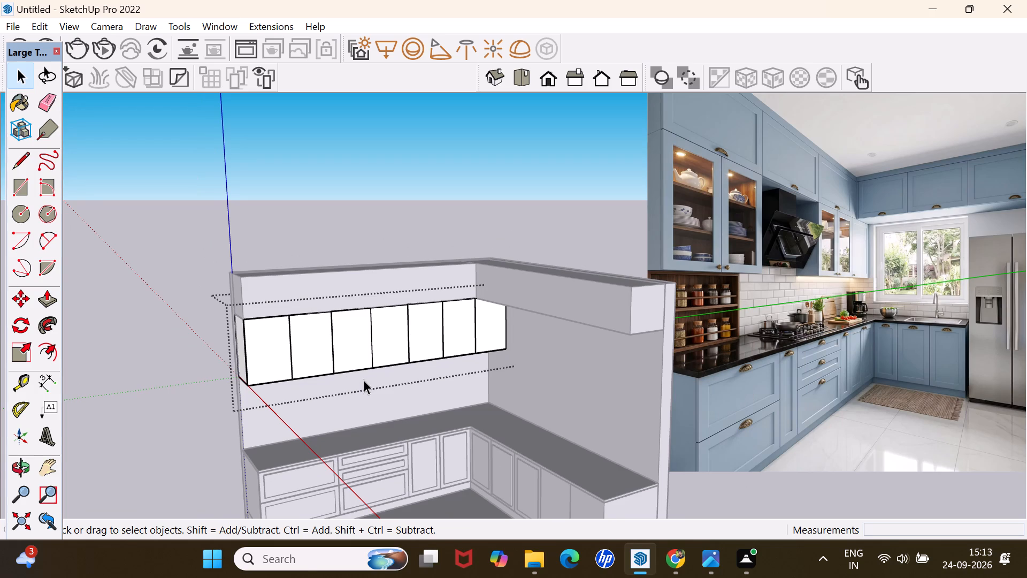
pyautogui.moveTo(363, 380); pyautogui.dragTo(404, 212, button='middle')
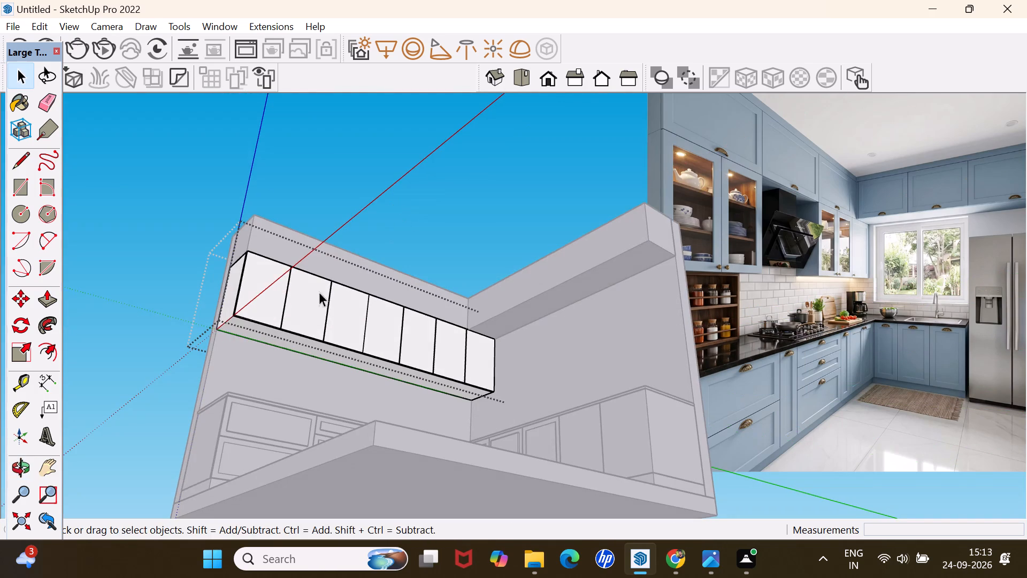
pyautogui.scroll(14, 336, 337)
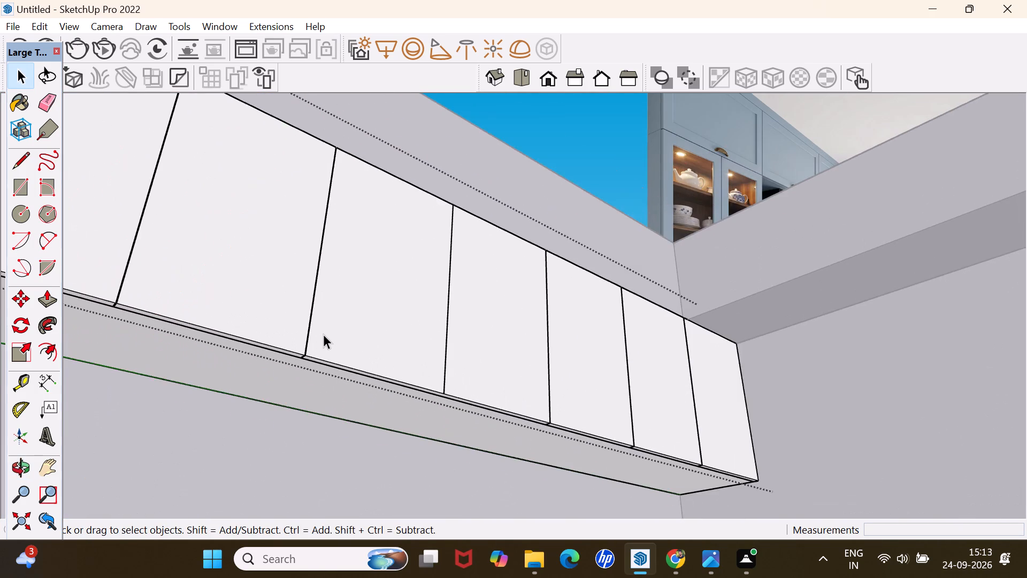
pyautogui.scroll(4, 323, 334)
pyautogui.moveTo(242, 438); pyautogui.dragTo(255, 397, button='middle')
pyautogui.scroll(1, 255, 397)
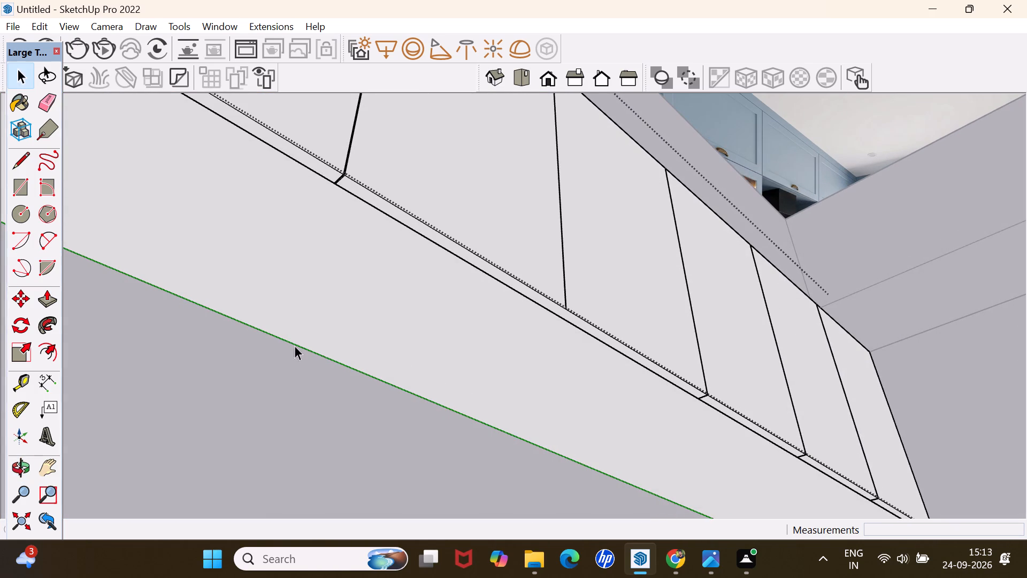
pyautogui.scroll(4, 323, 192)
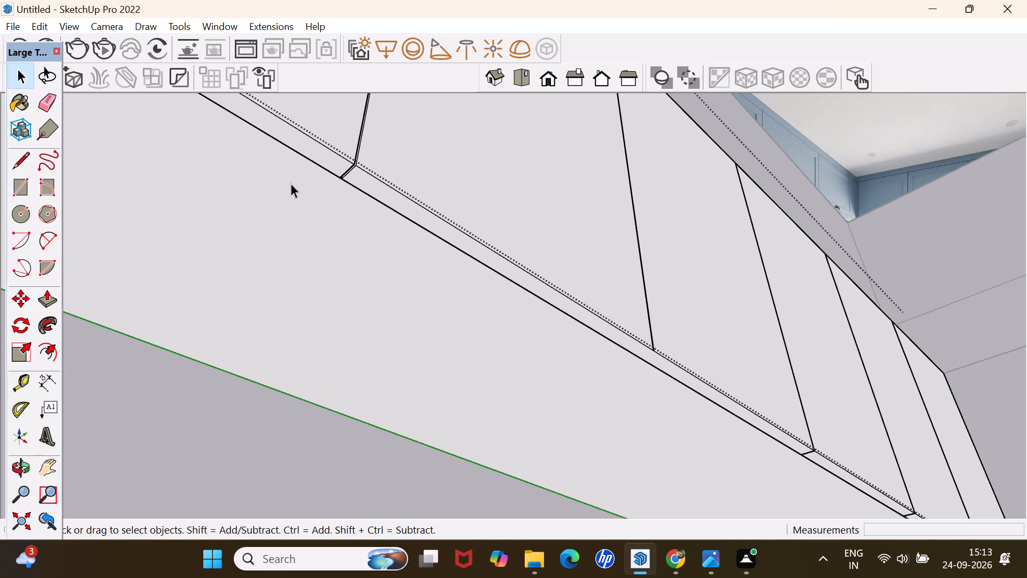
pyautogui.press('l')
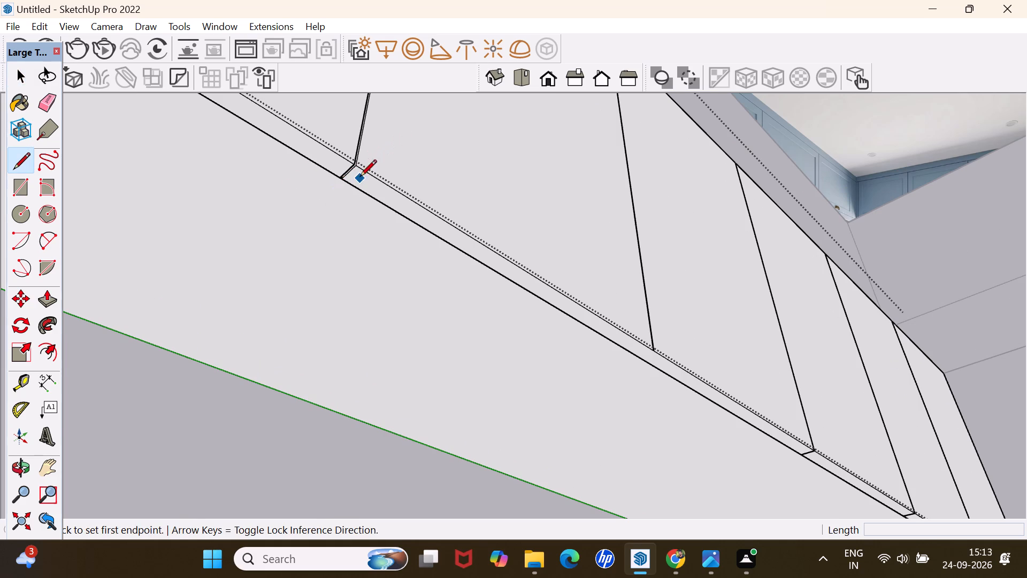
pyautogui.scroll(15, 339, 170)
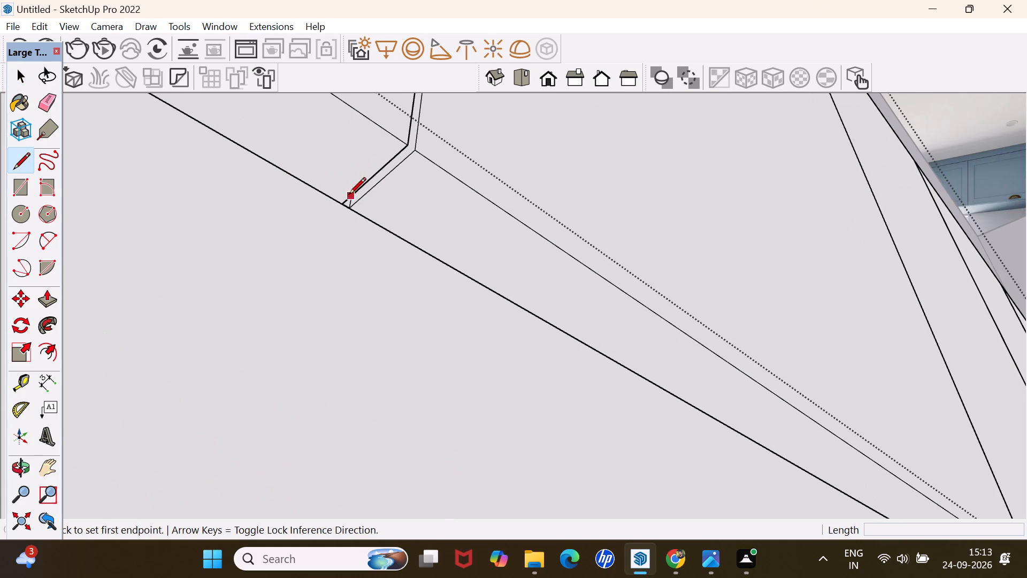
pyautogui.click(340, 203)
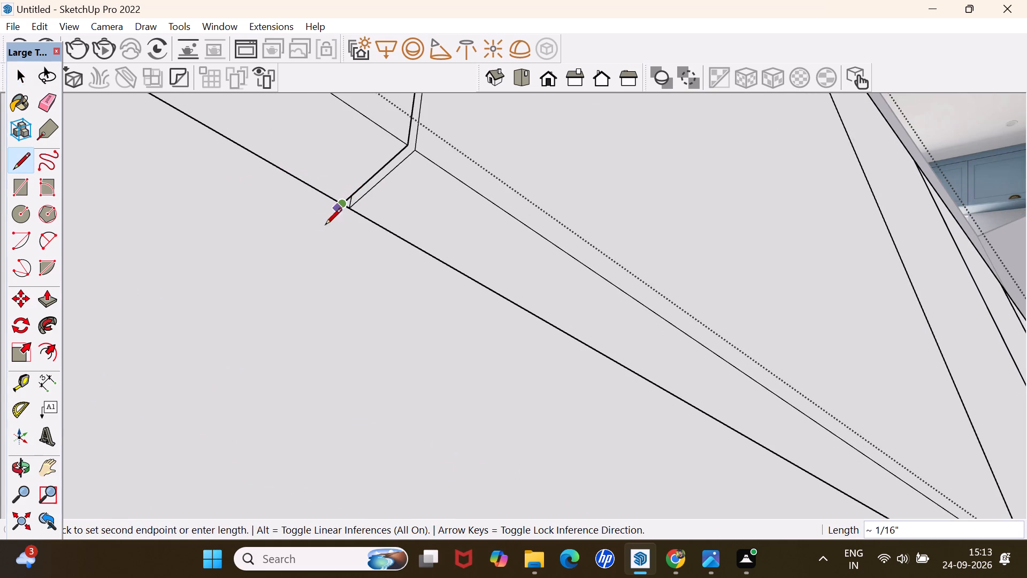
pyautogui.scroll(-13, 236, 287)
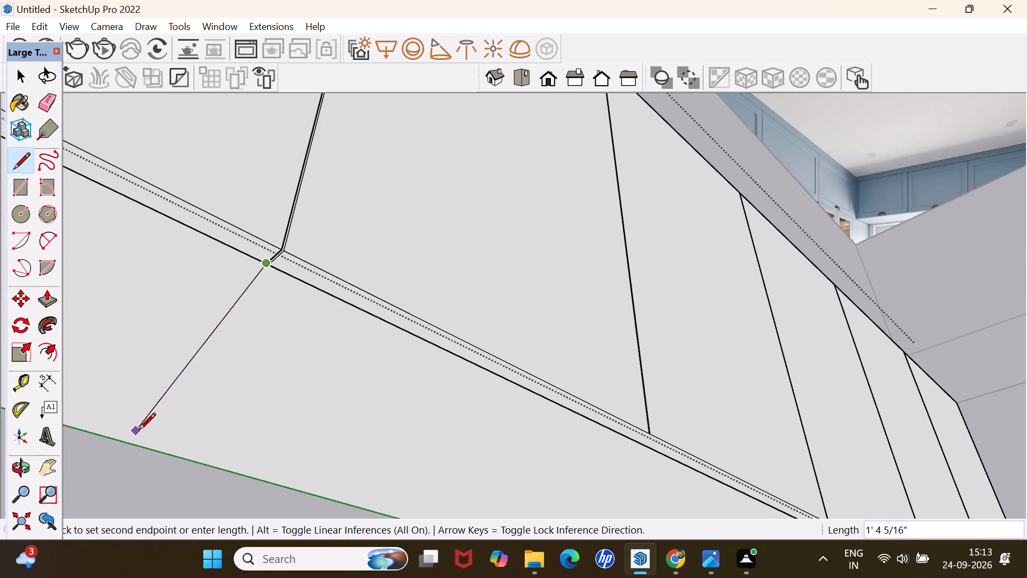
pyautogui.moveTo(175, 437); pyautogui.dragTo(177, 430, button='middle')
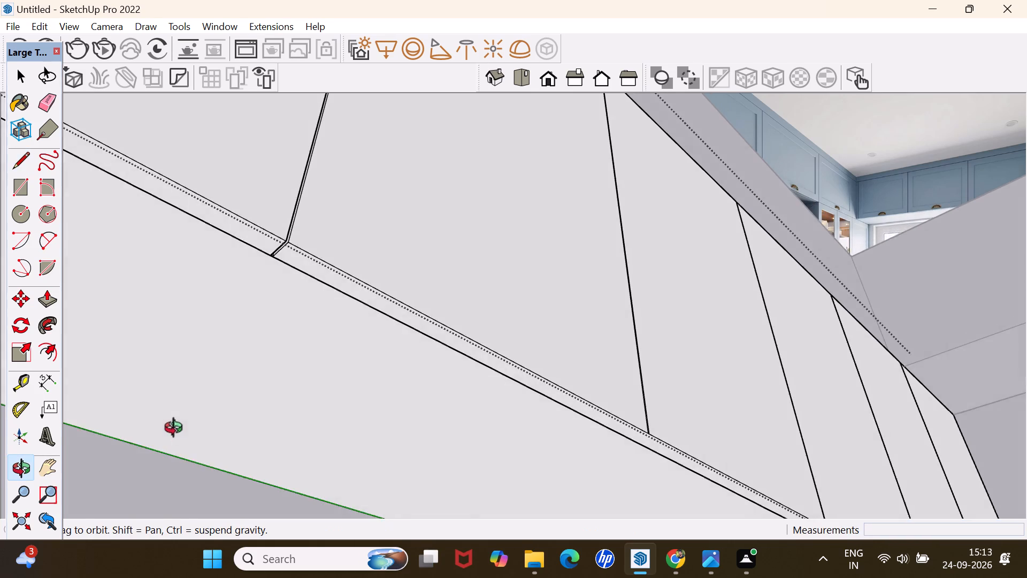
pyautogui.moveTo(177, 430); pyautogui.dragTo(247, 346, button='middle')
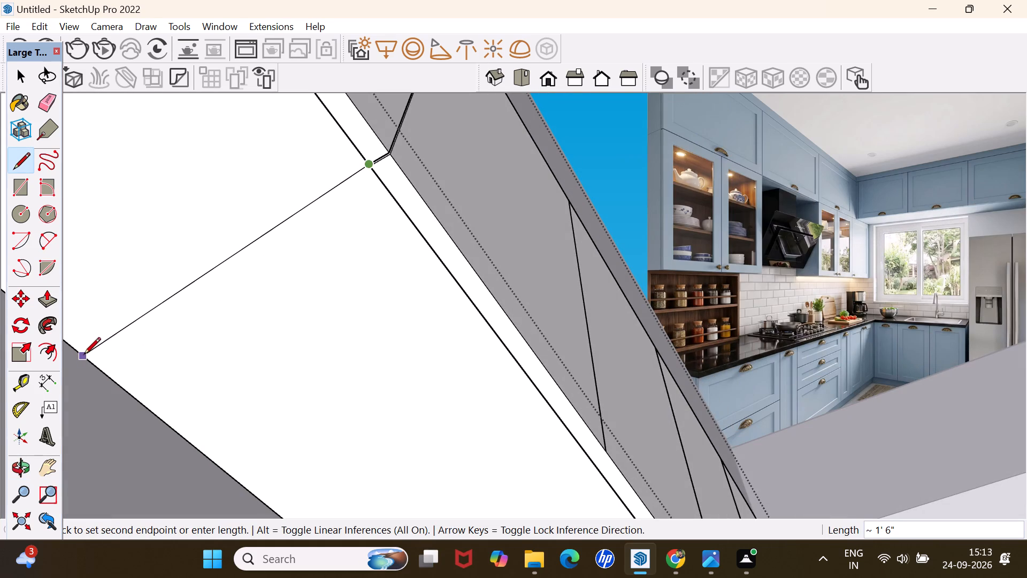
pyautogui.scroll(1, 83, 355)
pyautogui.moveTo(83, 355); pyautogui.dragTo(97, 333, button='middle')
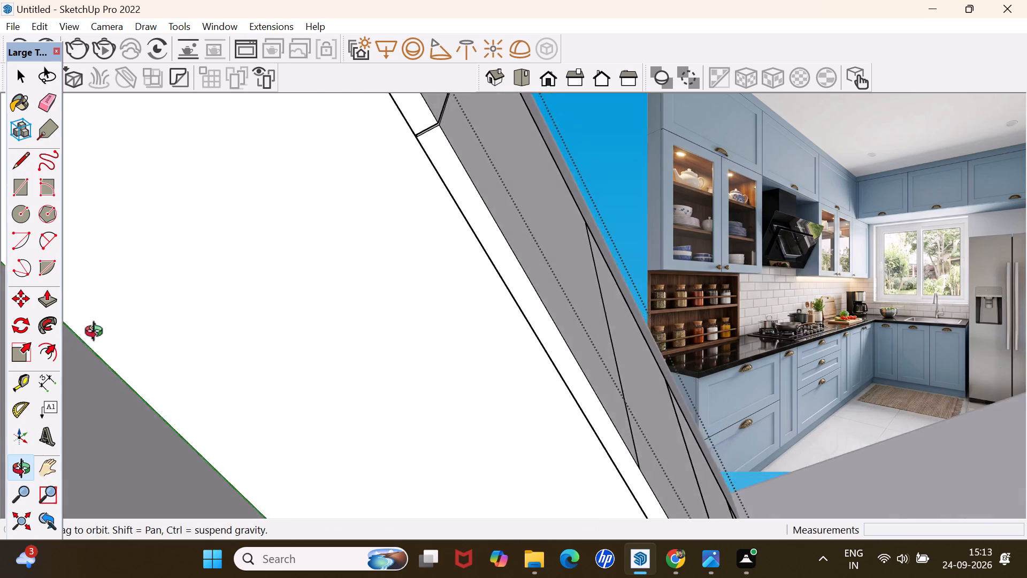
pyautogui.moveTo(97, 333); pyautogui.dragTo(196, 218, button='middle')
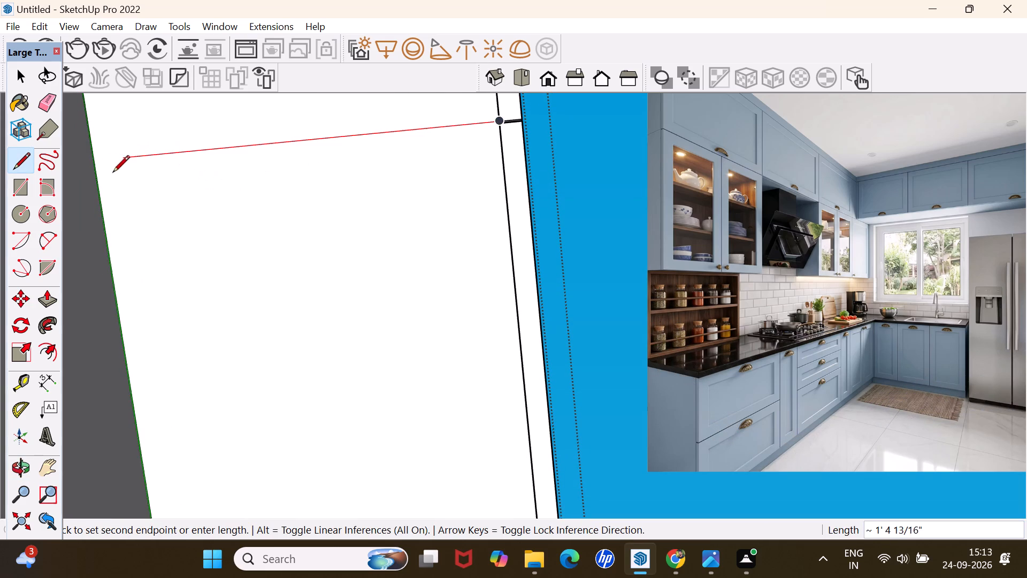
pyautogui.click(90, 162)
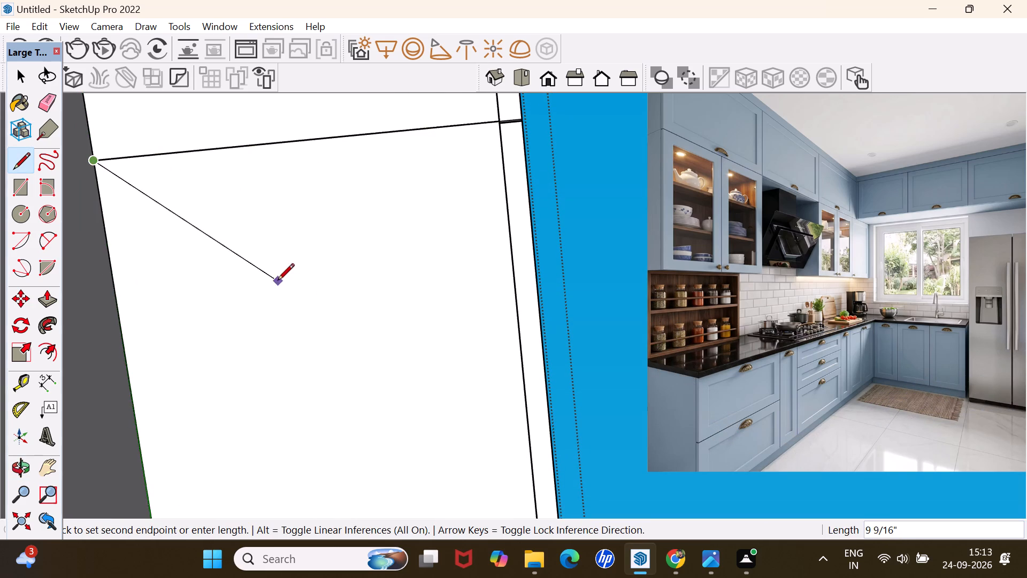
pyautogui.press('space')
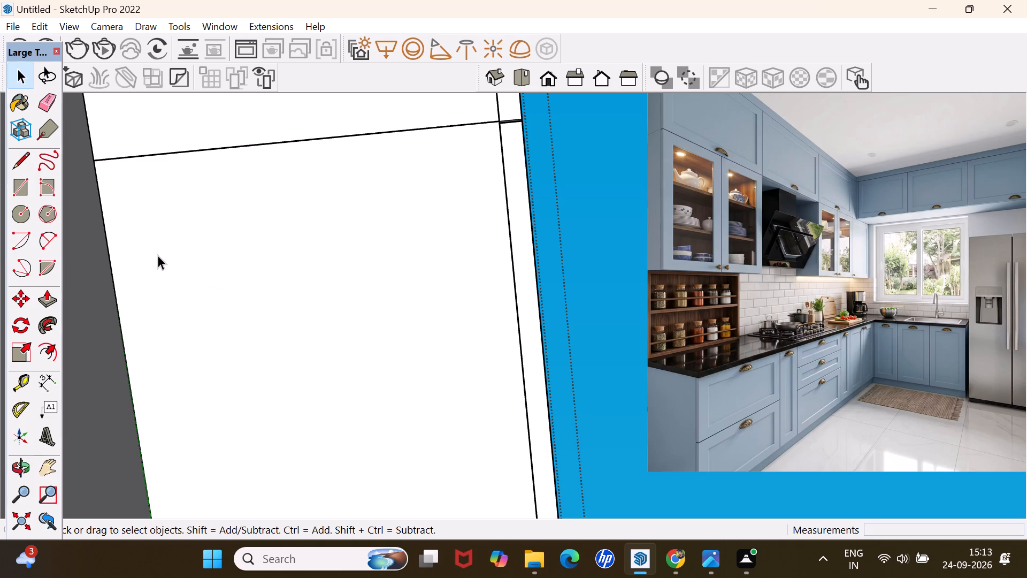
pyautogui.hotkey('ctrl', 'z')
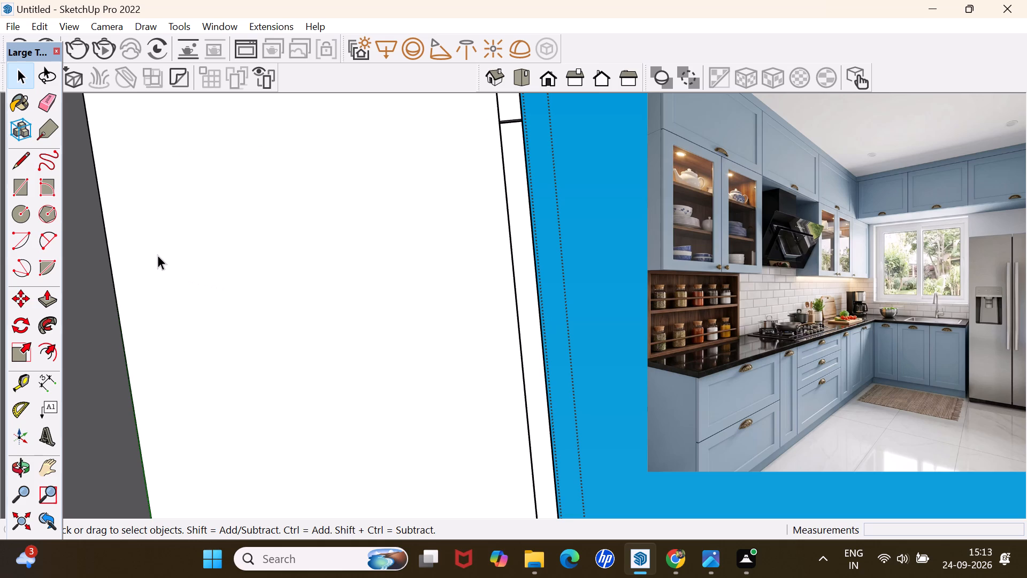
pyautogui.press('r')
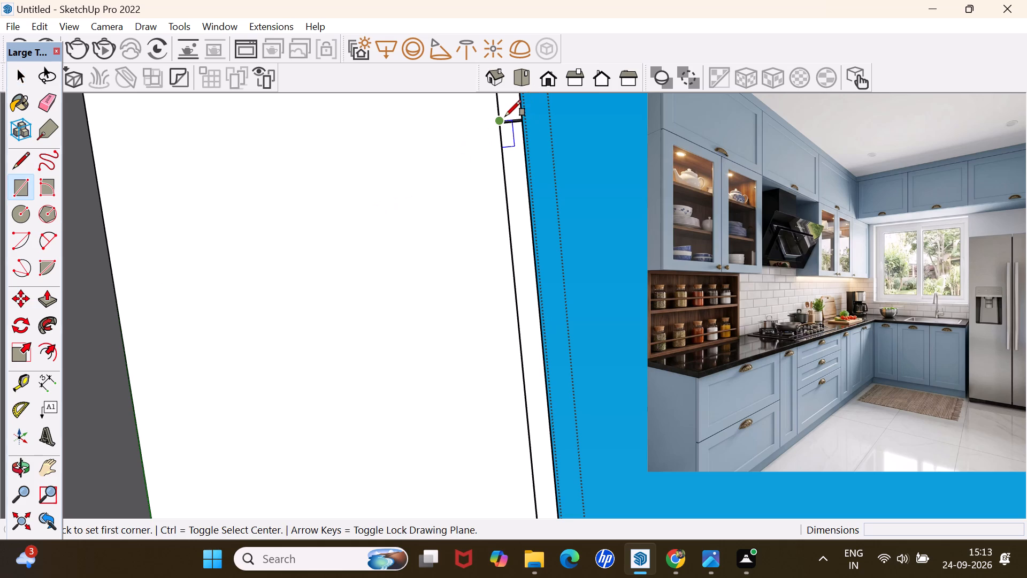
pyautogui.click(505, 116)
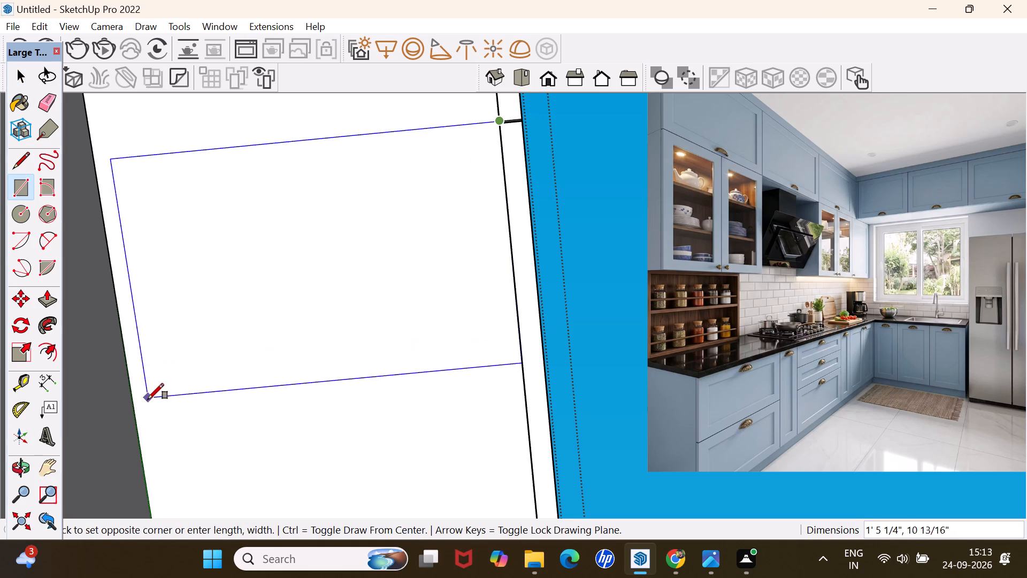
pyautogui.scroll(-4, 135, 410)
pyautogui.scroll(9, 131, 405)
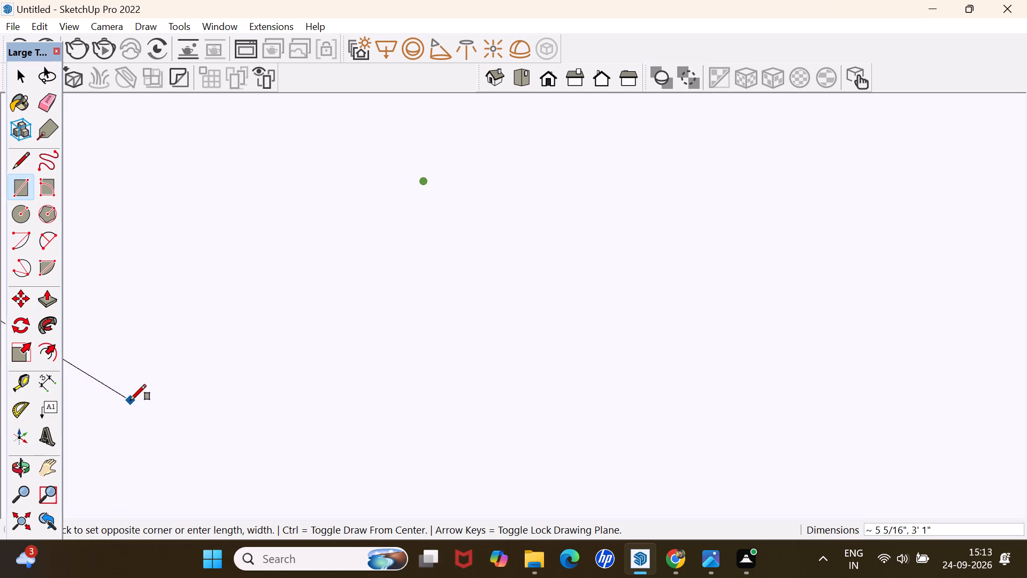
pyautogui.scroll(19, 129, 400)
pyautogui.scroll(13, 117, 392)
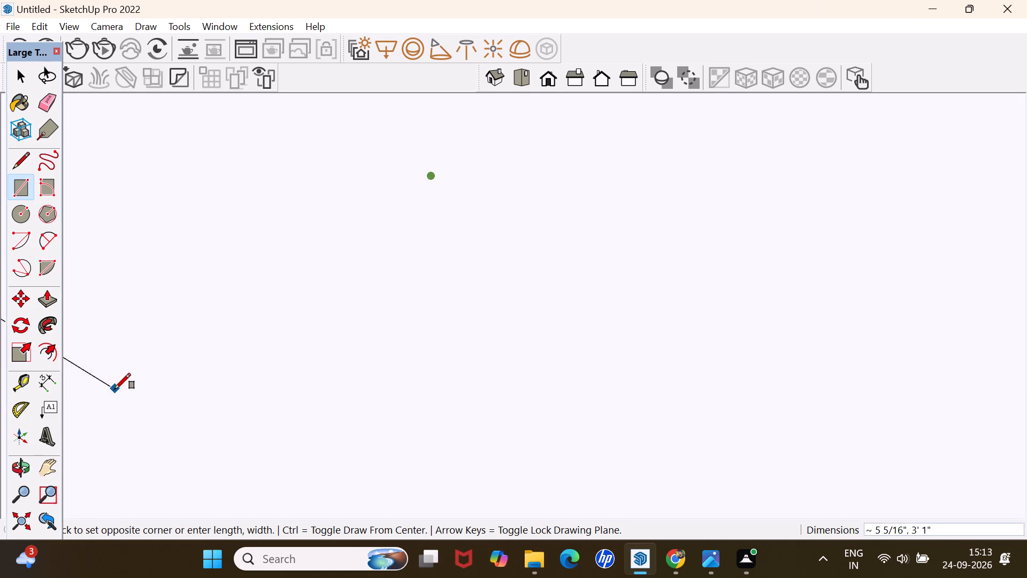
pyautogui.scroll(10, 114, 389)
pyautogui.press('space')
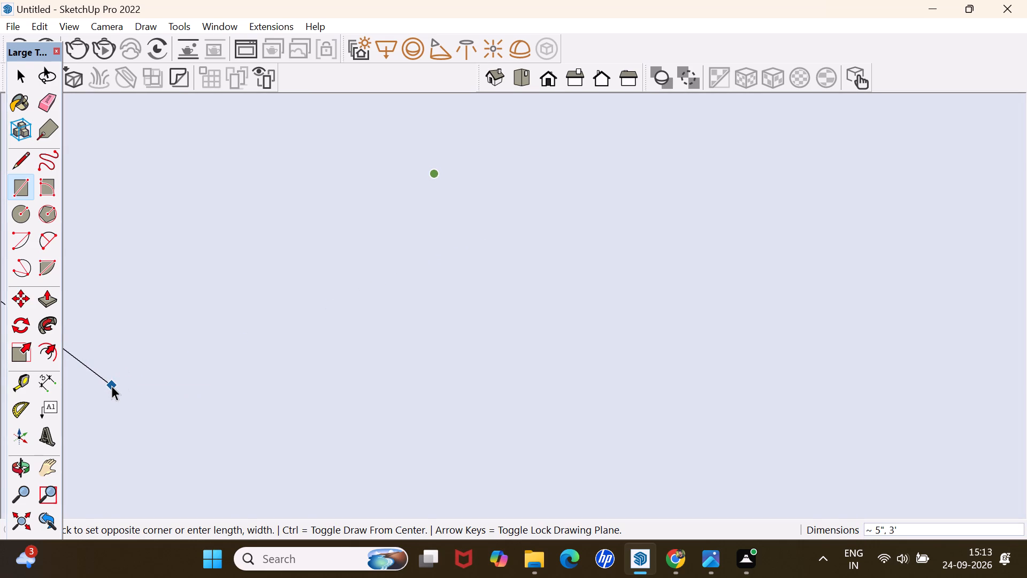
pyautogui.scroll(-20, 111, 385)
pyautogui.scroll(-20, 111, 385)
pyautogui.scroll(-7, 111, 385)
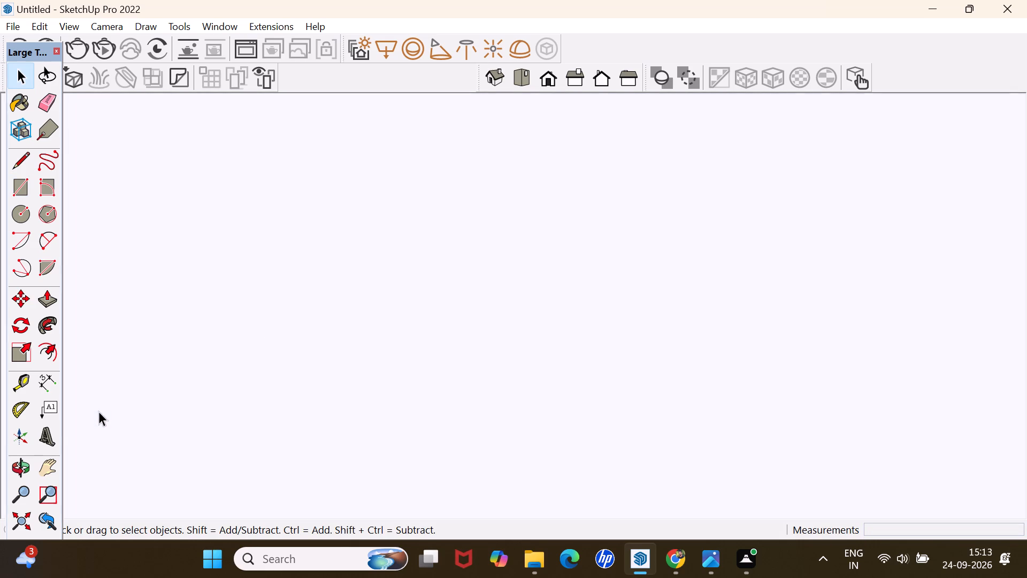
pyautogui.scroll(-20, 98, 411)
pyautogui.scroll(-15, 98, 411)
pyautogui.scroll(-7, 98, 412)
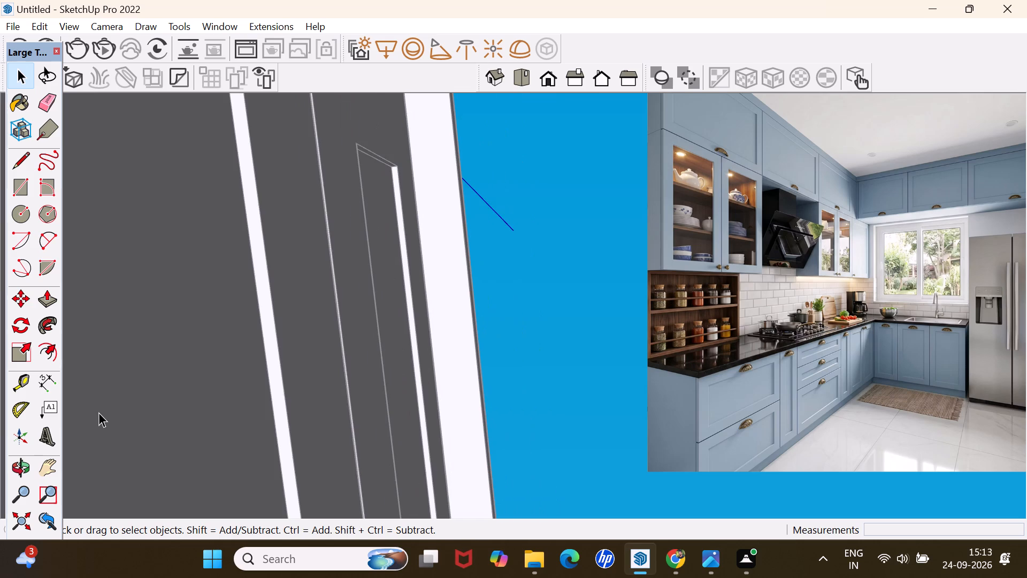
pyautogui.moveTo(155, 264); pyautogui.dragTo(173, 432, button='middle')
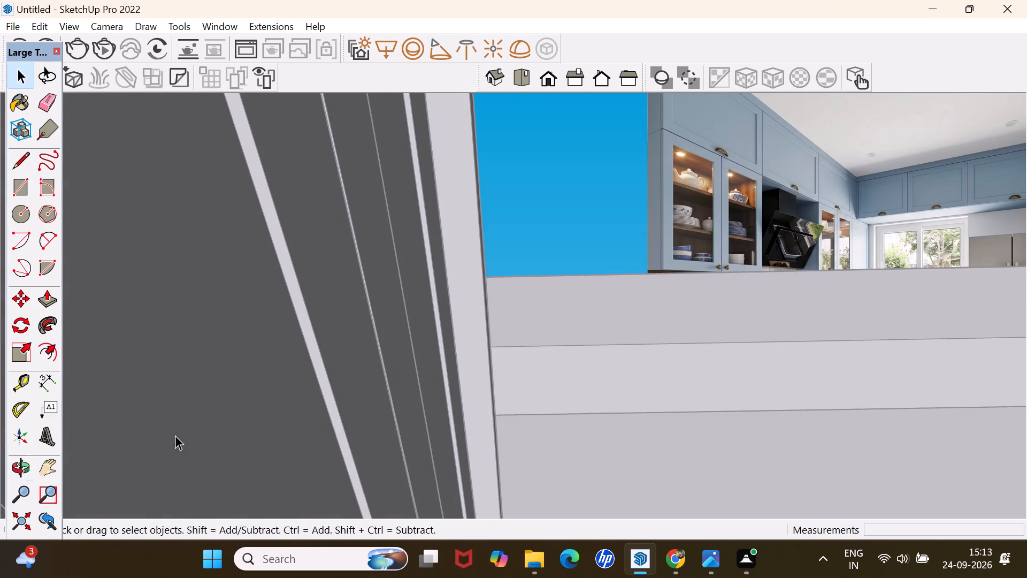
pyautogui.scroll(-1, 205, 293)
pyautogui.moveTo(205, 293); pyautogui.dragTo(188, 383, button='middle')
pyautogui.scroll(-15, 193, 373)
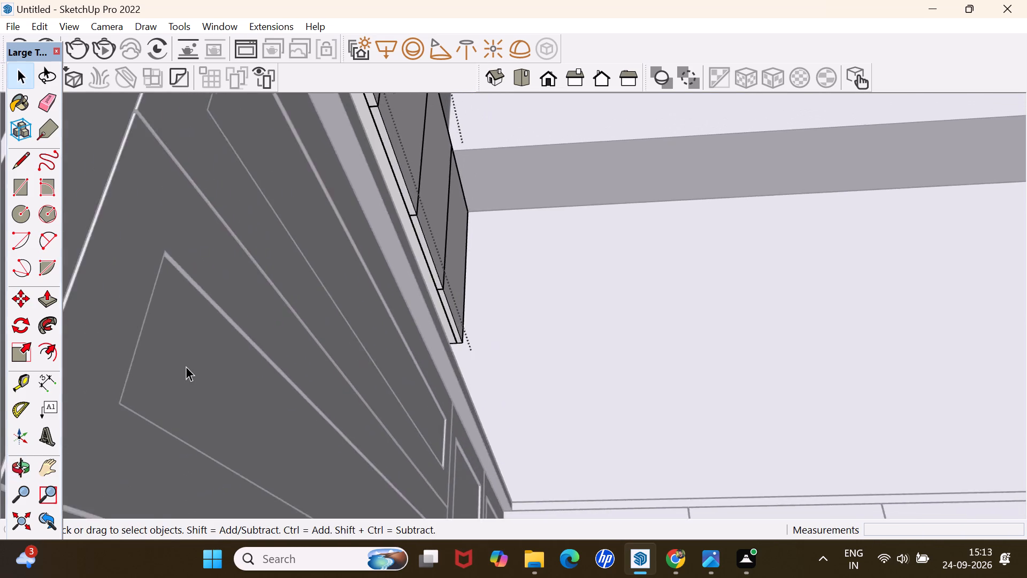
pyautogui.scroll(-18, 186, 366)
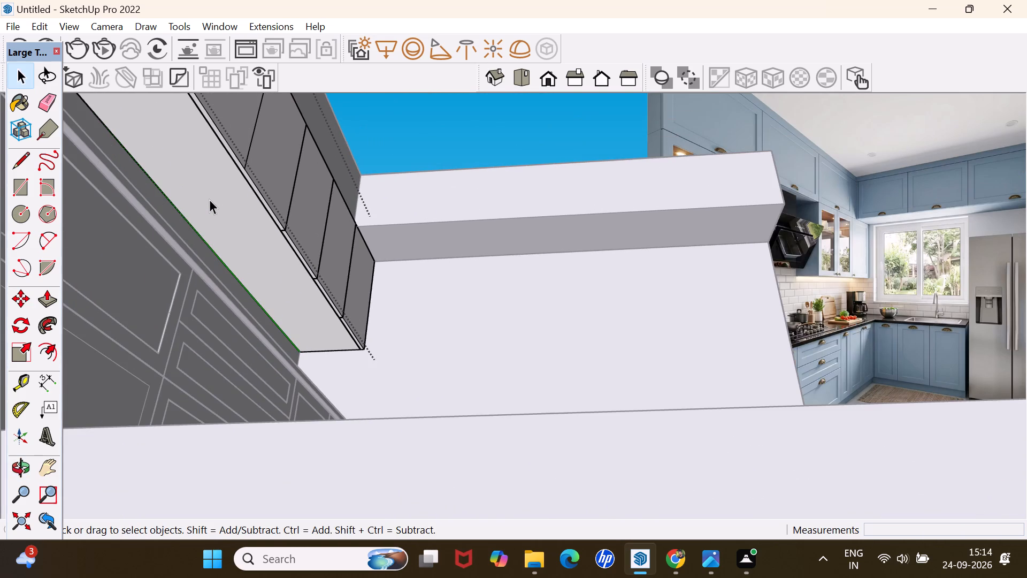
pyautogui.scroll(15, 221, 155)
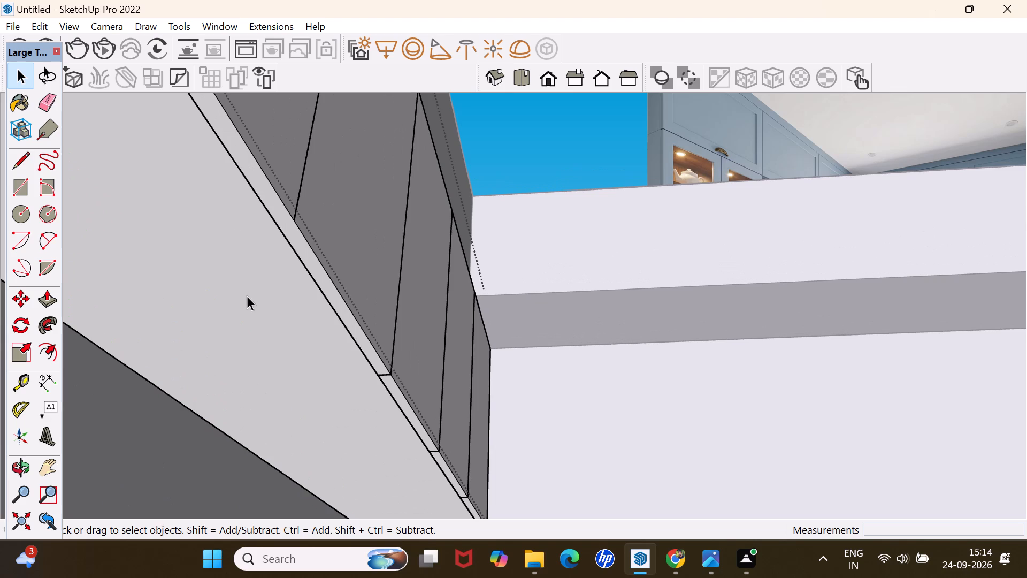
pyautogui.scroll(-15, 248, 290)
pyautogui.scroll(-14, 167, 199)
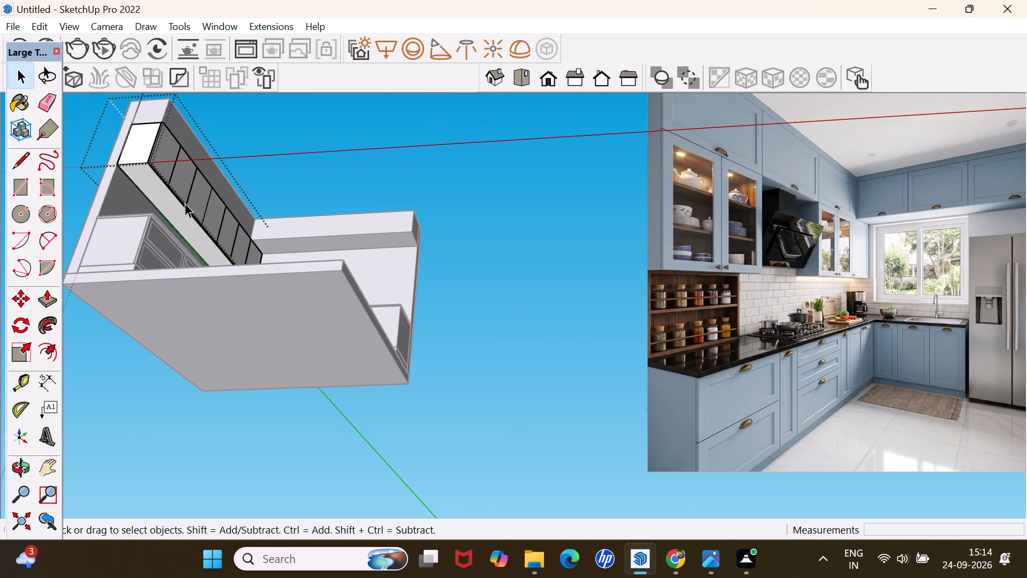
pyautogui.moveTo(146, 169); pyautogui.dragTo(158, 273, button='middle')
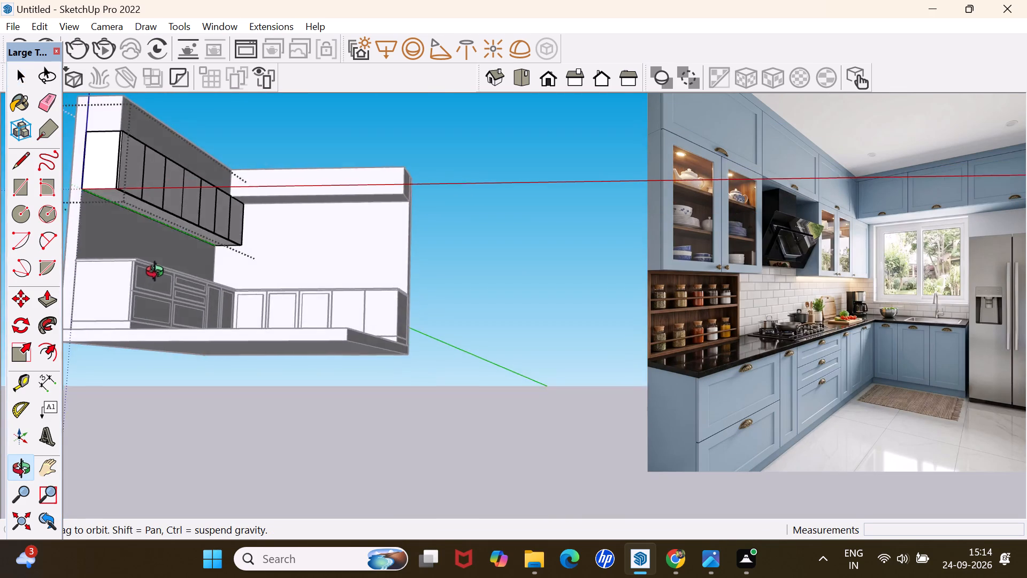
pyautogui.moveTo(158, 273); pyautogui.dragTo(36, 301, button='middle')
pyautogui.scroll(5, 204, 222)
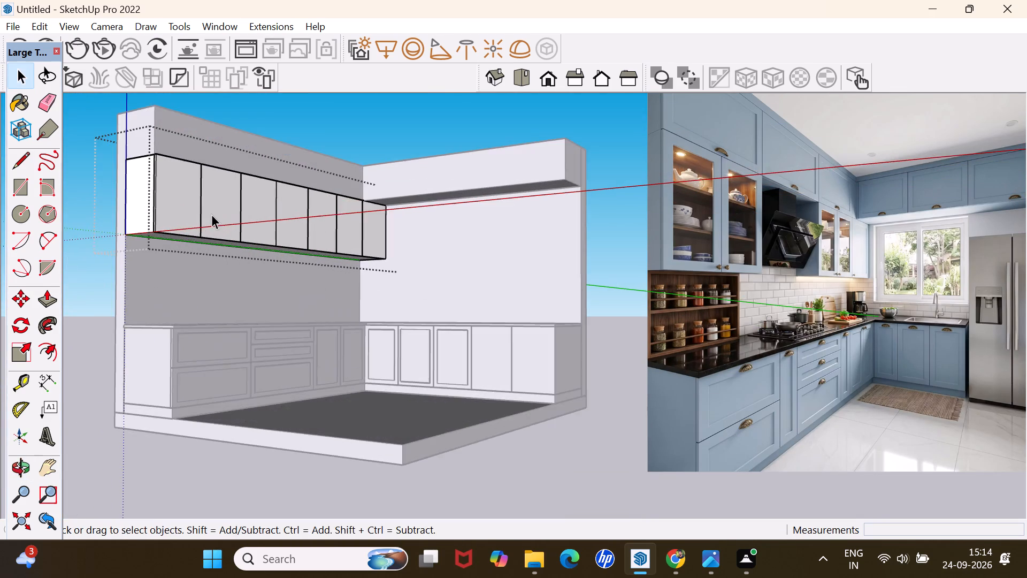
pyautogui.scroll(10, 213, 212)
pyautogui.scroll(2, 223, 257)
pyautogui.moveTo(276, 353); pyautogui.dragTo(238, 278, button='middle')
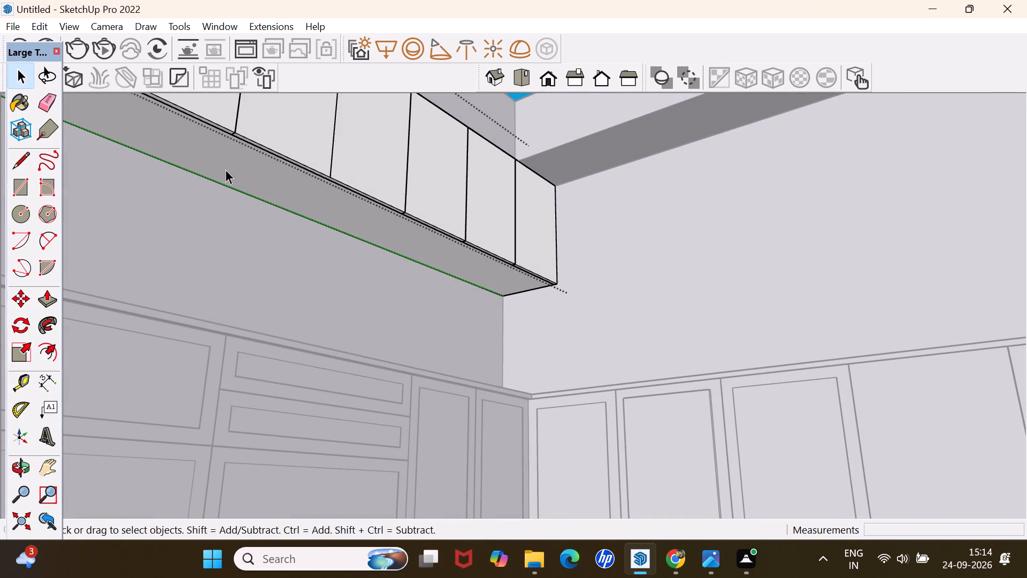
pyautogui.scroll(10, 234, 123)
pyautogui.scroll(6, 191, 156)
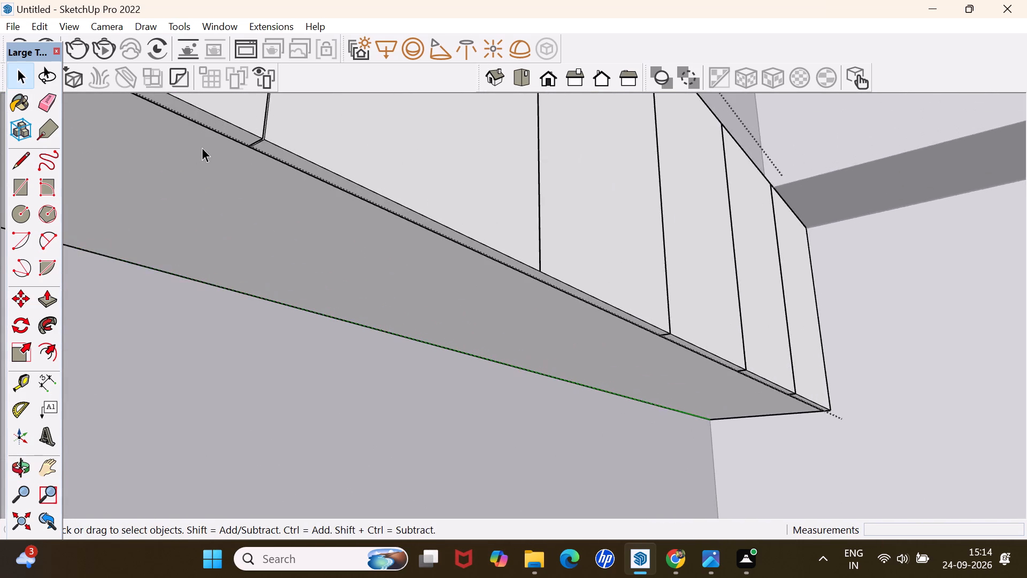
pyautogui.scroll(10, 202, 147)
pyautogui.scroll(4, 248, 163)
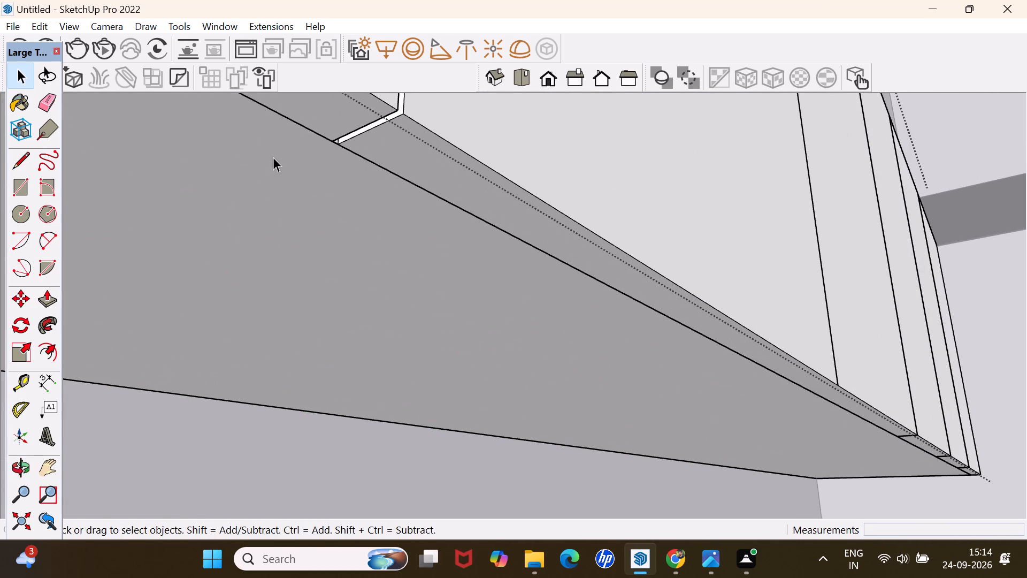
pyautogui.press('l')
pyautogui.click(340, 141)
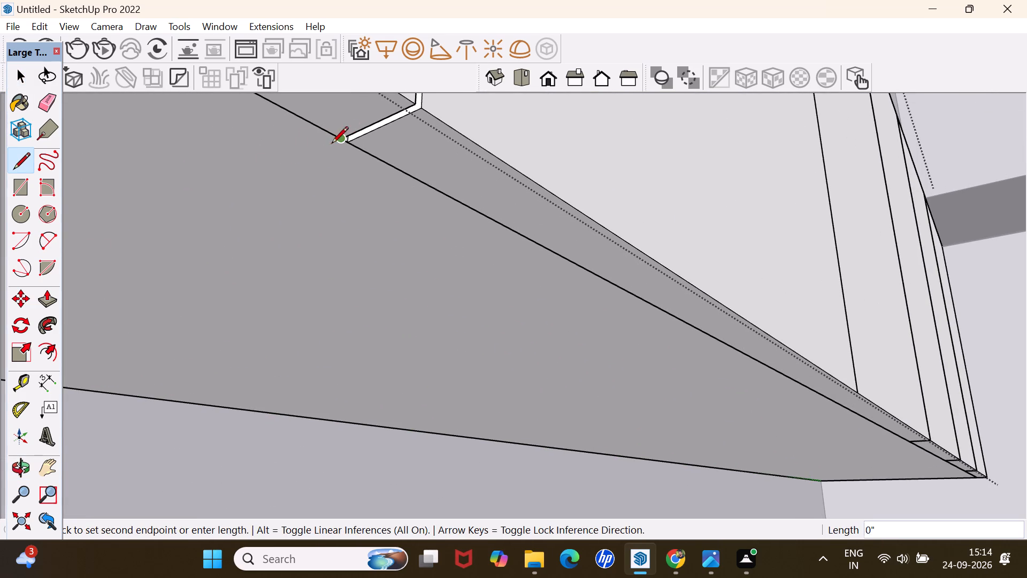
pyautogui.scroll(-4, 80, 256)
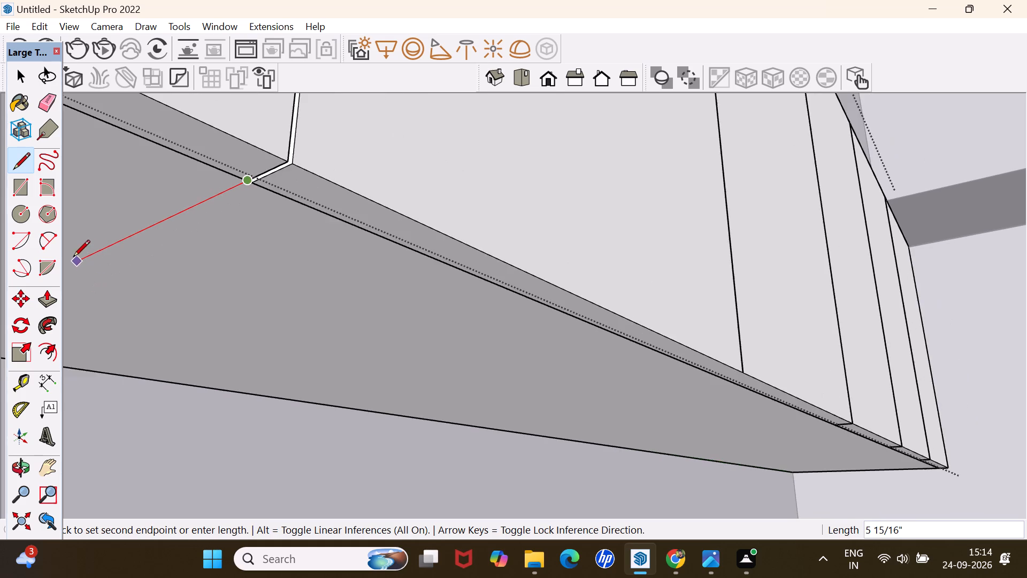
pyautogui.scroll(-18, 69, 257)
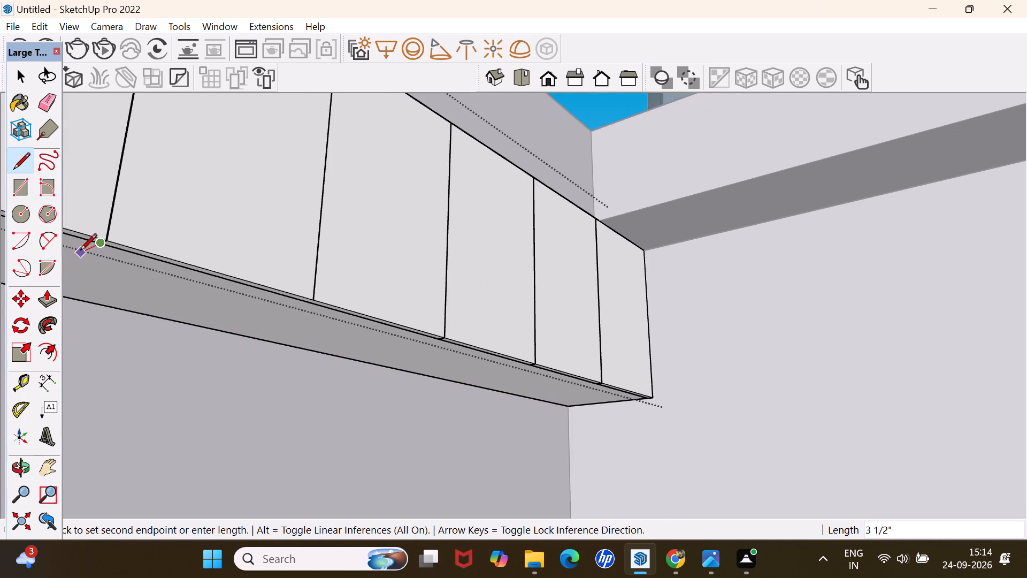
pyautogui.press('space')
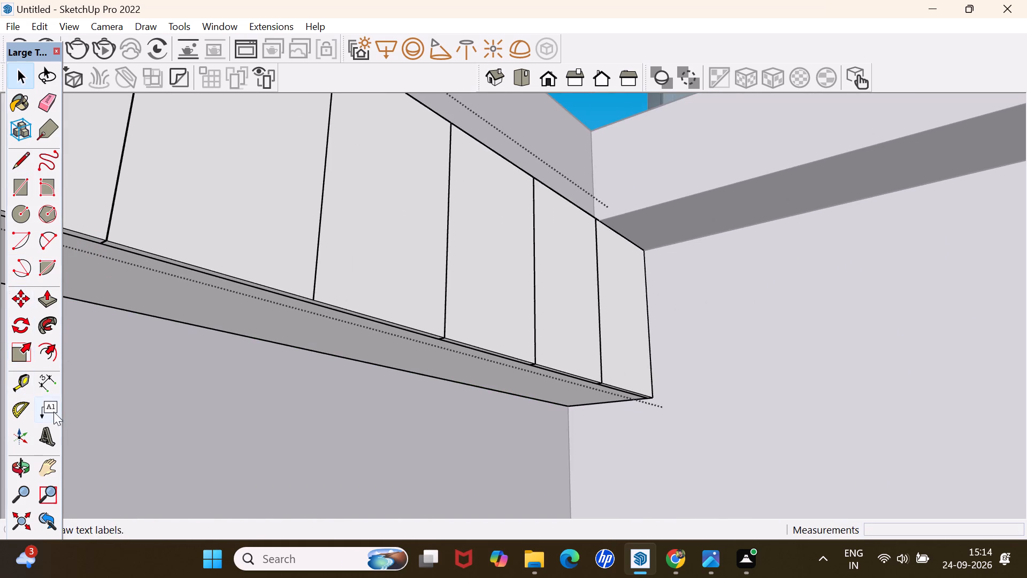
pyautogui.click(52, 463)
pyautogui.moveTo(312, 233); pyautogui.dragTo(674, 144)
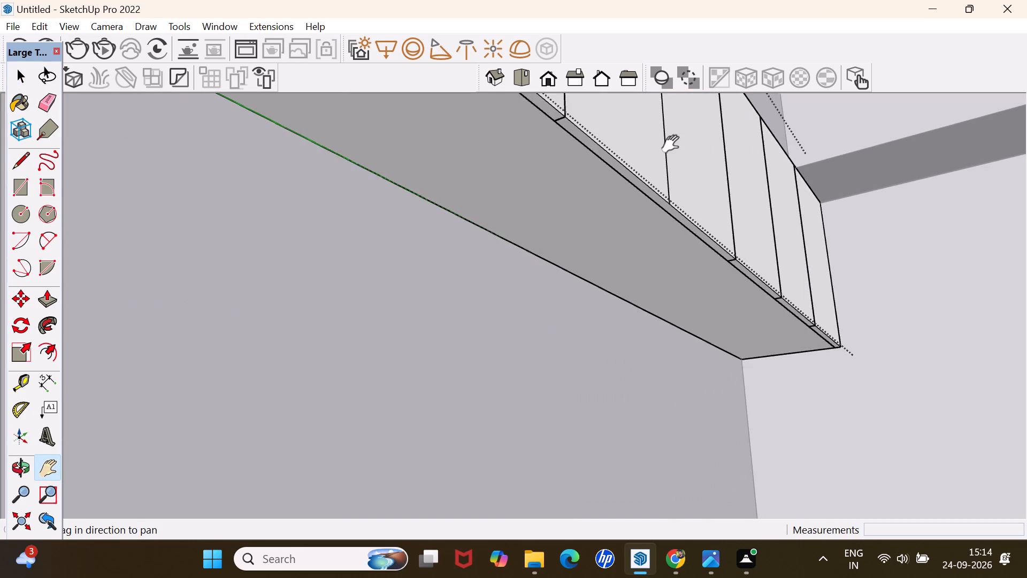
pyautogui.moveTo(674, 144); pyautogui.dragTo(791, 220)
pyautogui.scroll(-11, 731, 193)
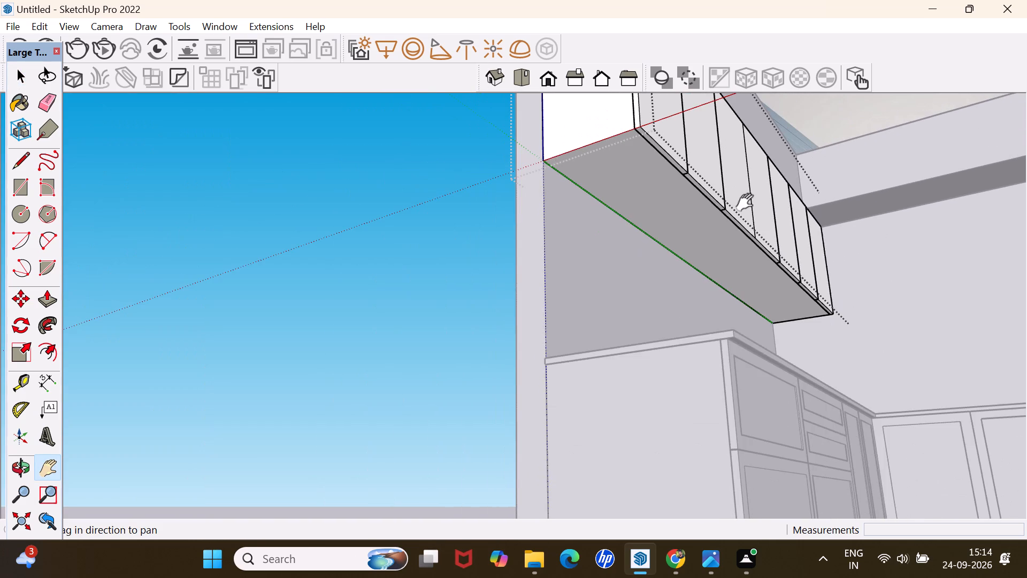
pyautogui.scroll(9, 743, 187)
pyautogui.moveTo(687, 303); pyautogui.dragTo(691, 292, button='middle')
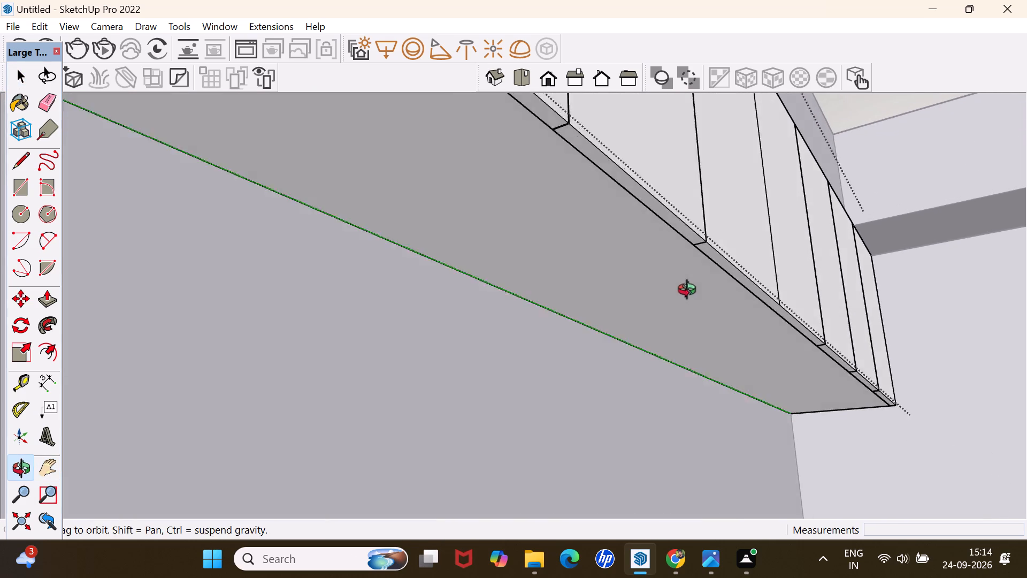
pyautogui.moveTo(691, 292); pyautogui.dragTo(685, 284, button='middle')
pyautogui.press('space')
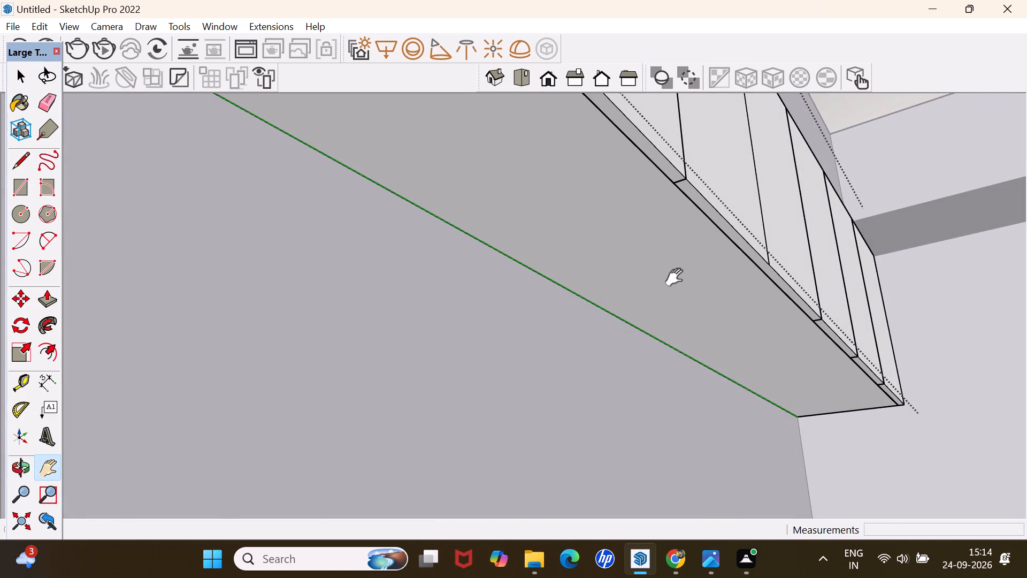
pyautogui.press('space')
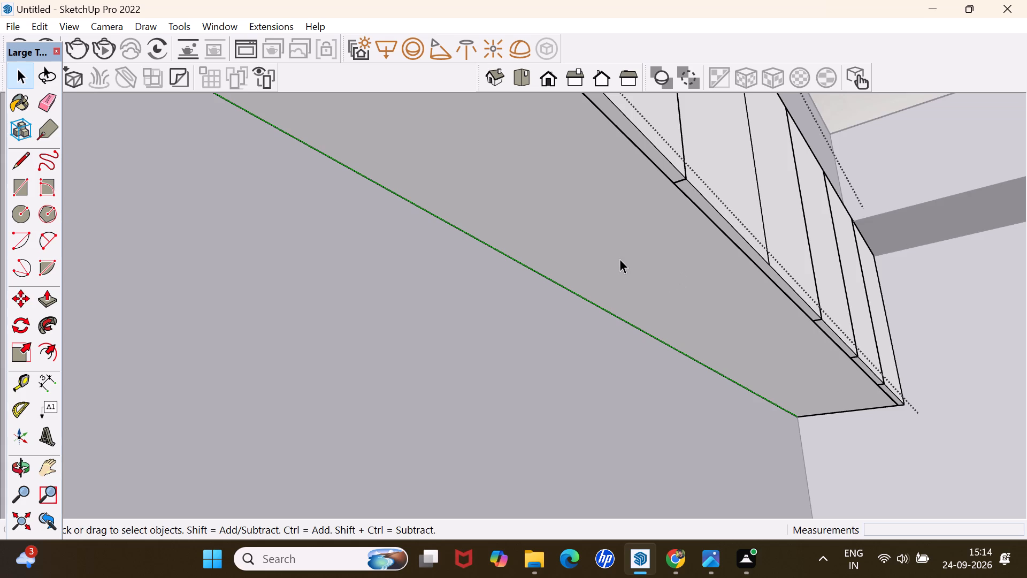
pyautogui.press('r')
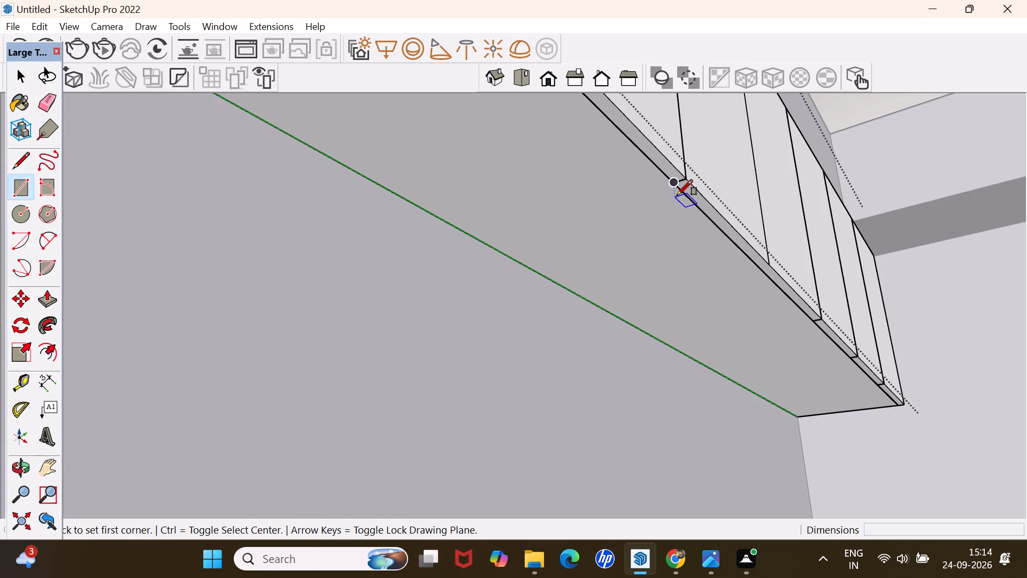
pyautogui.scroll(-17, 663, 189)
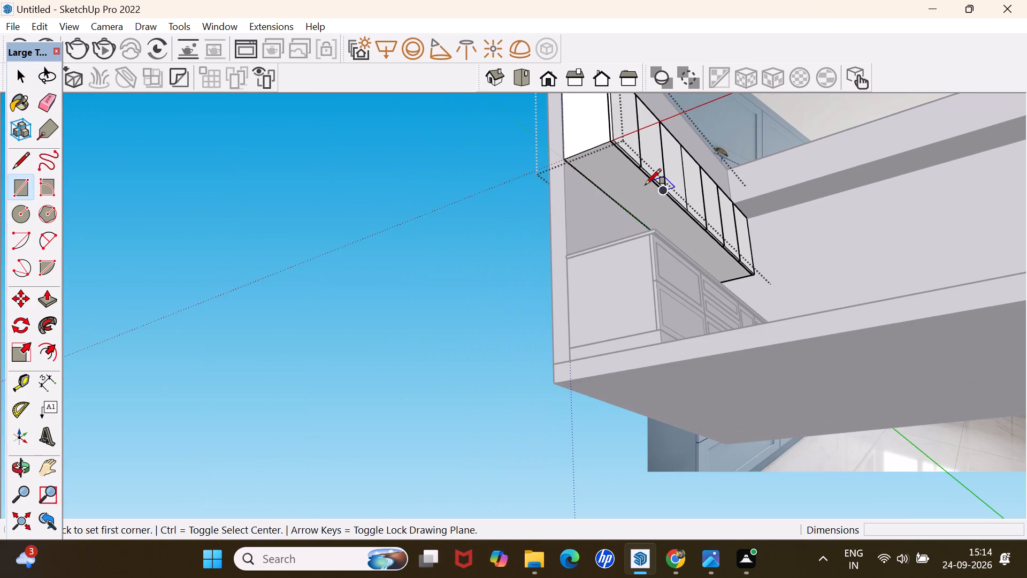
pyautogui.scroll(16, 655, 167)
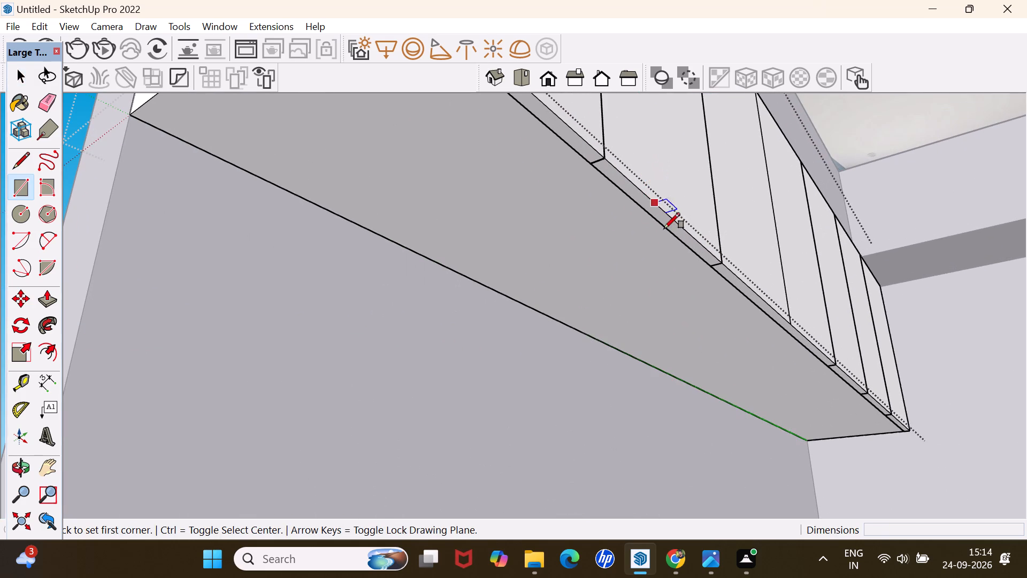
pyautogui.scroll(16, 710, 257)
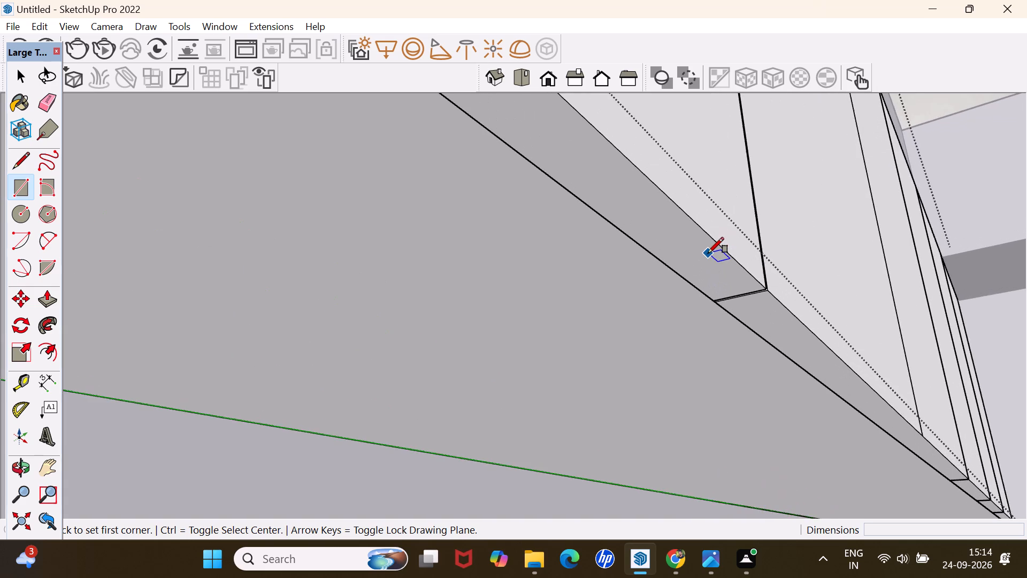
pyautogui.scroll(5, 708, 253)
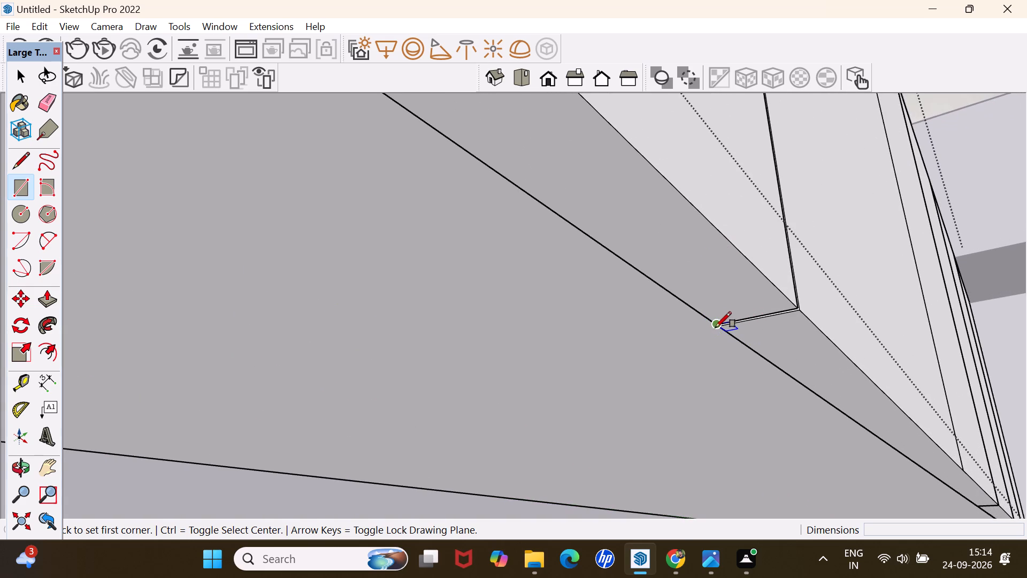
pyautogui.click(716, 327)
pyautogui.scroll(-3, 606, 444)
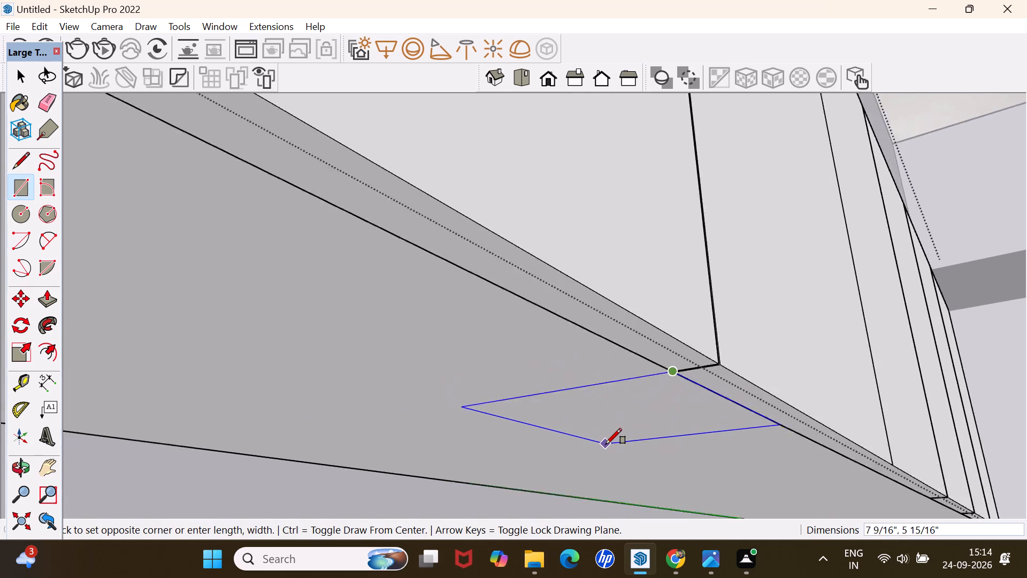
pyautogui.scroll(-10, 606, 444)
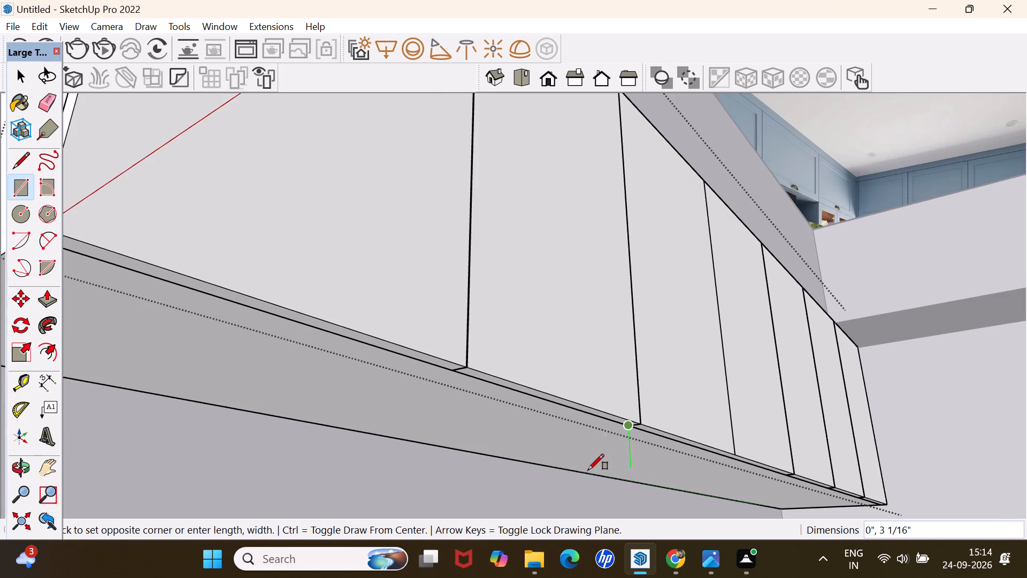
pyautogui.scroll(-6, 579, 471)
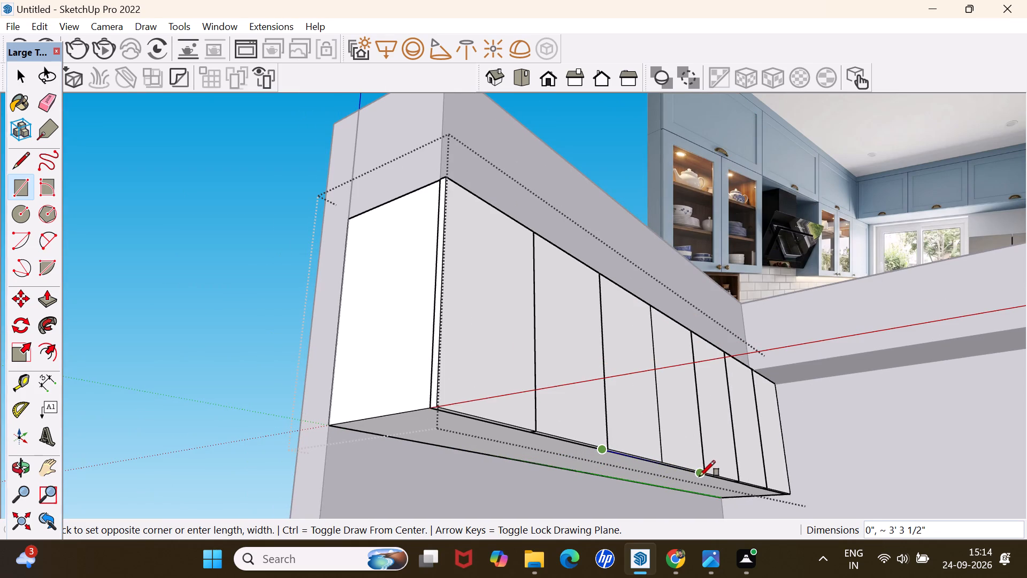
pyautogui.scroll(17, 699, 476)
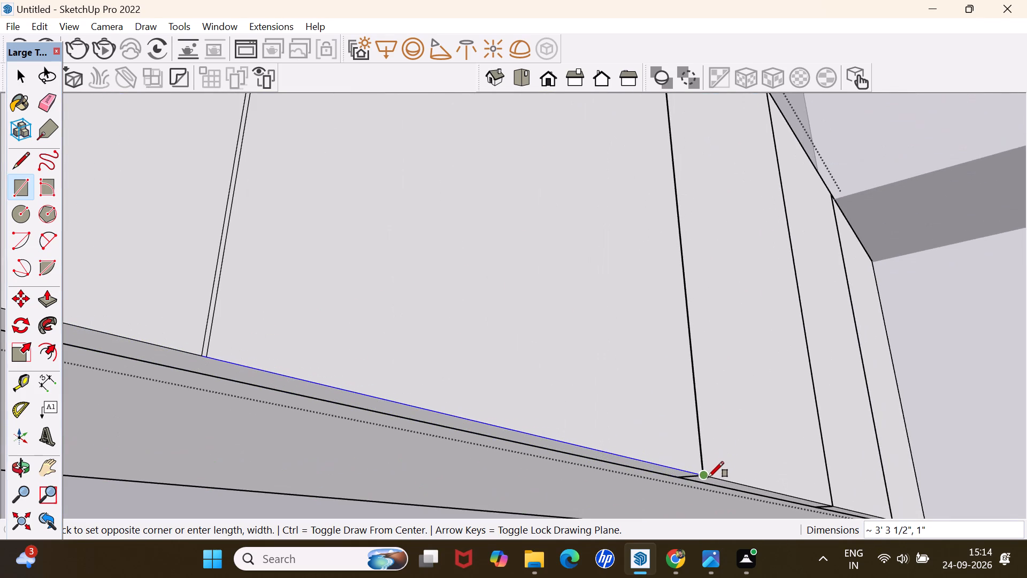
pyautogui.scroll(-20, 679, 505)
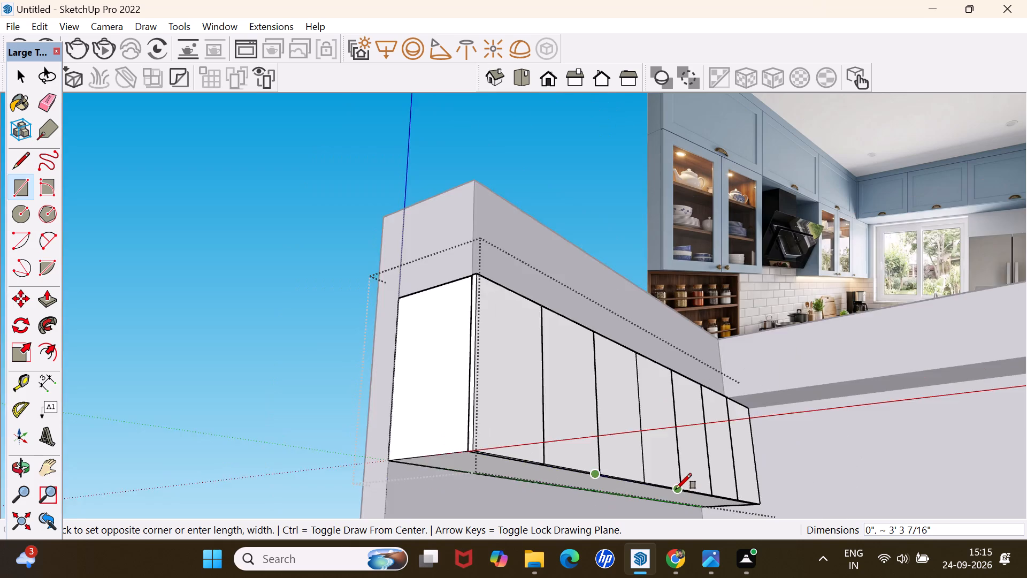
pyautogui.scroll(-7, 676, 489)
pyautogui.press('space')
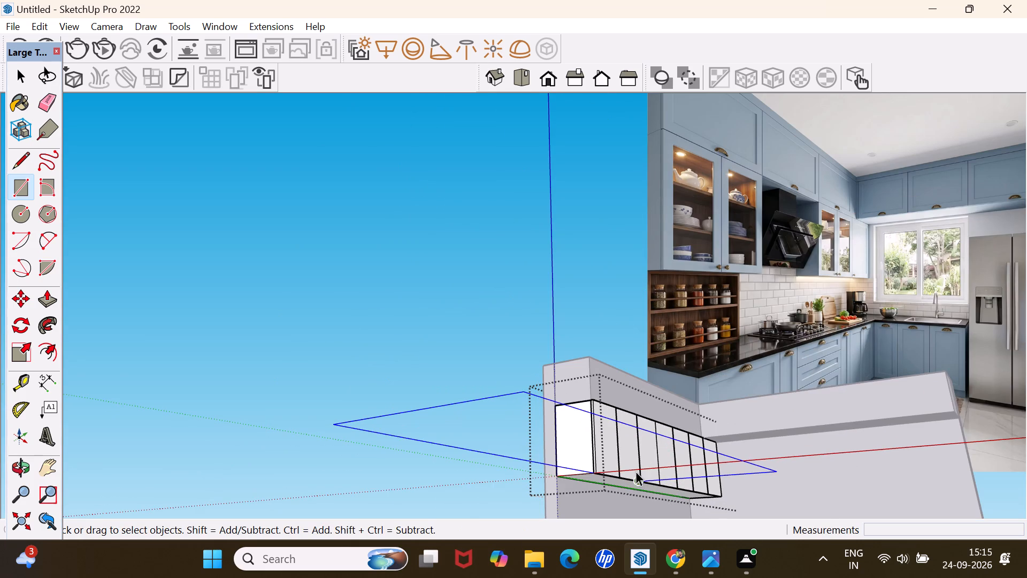
# Draw a 1' 6" line across the upper cabinet's underside, from the fifth shutter gap from the room corner straight back to the wall edge.
pyautogui.scroll(-20, 523, 408)
pyautogui.scroll(-14, 523, 408)
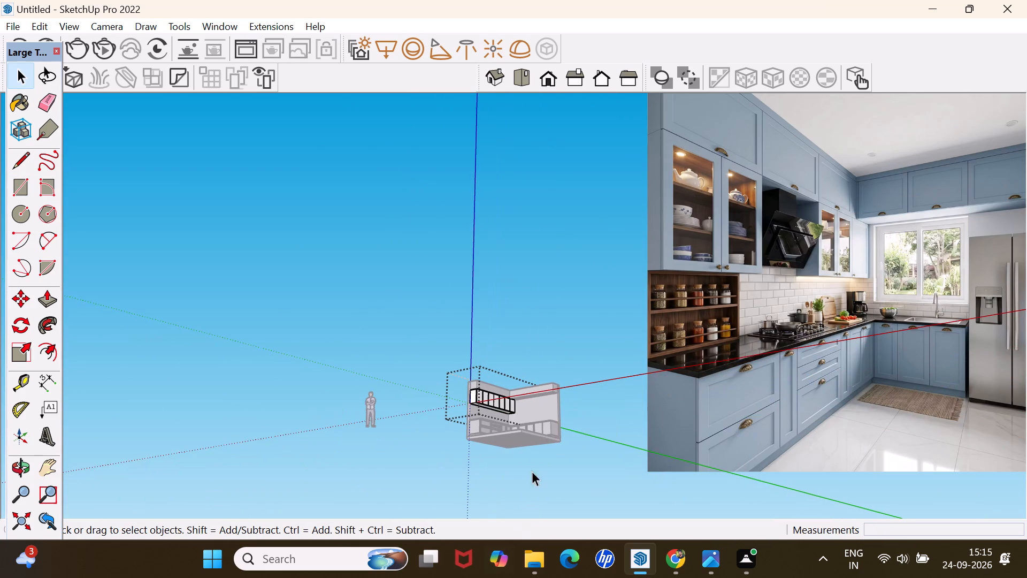
pyautogui.scroll(16, 495, 453)
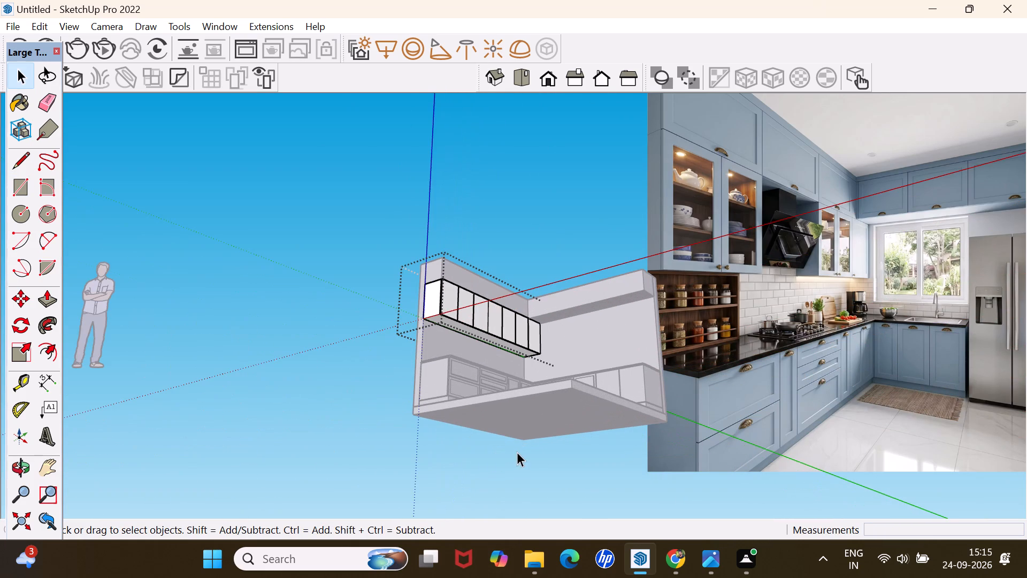
pyautogui.scroll(1, 486, 396)
pyautogui.moveTo(486, 396); pyautogui.dragTo(490, 347, button='middle')
pyautogui.scroll(6, 479, 327)
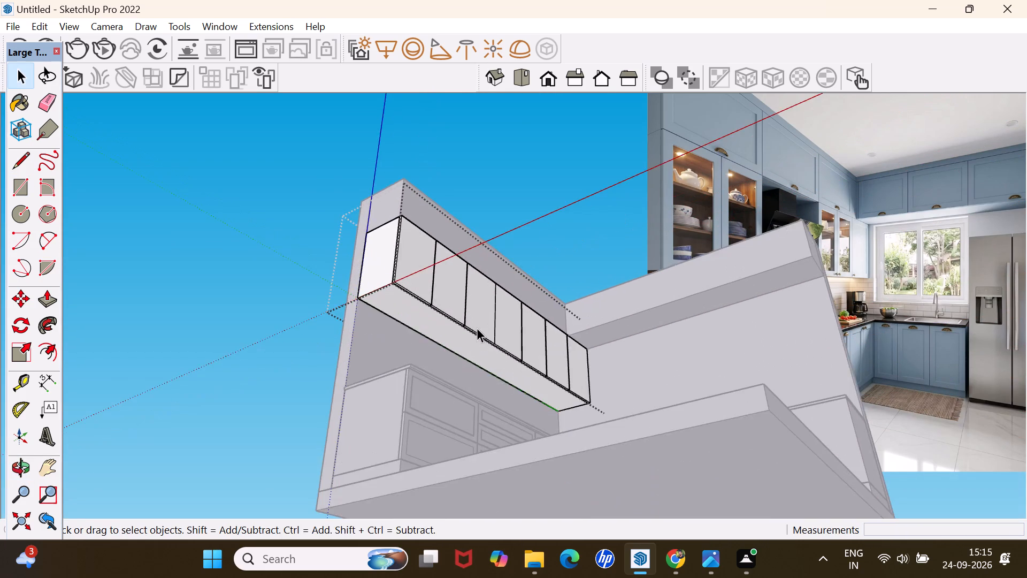
pyautogui.scroll(10, 474, 329)
pyautogui.press('l')
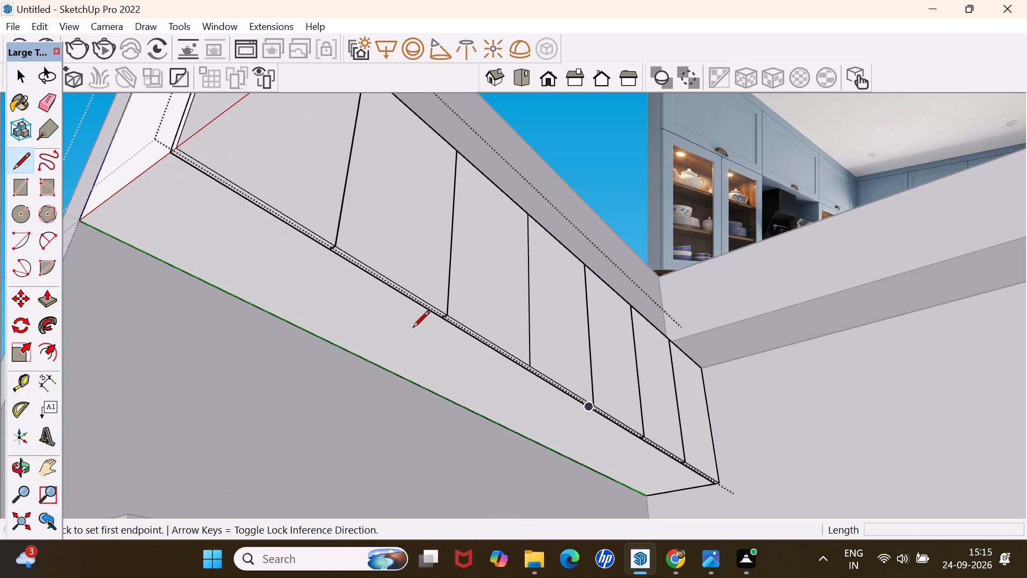
pyautogui.scroll(9, 435, 321)
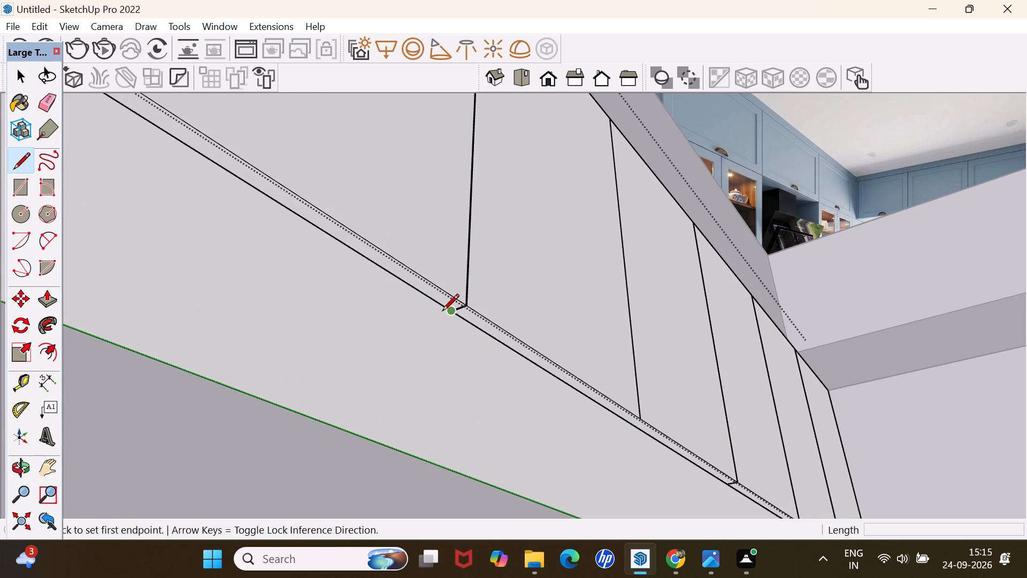
pyautogui.click(447, 314)
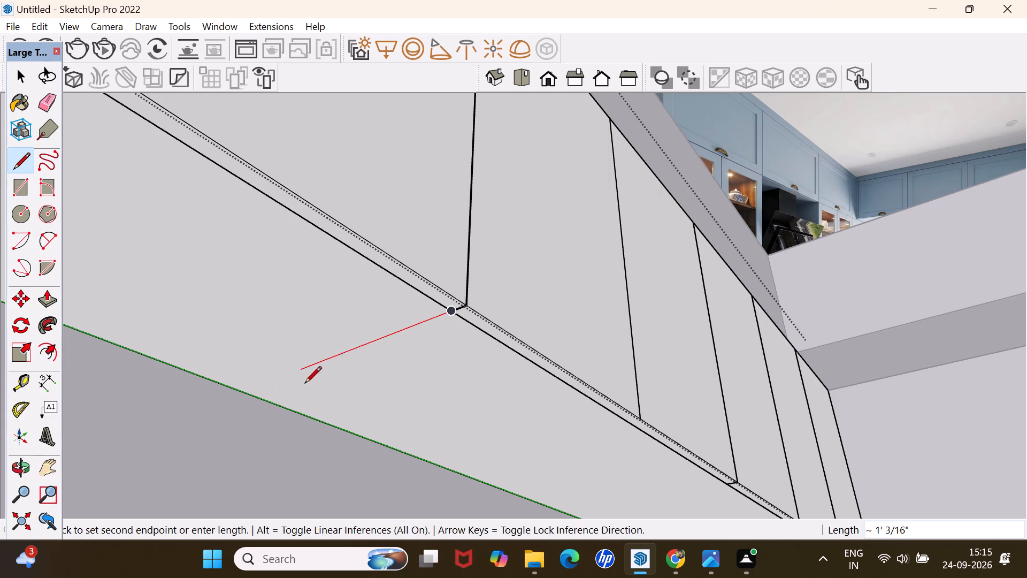
pyautogui.click(240, 400)
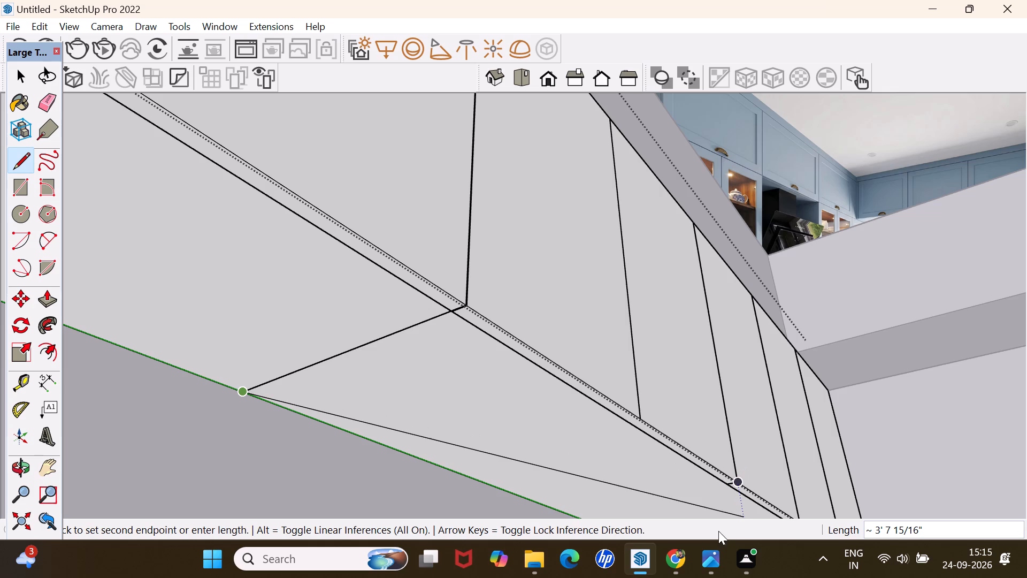
pyautogui.scroll(-19, 700, 509)
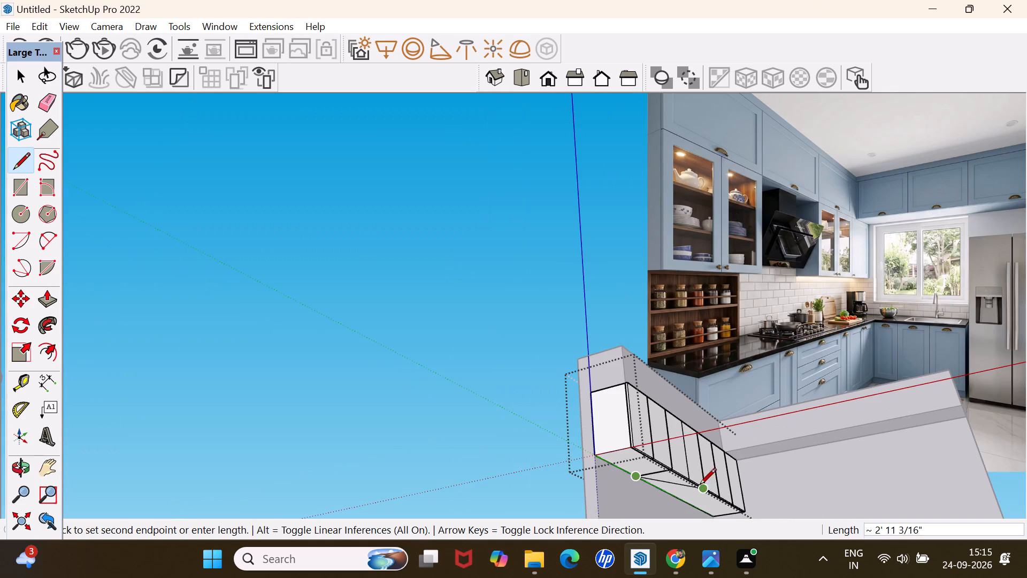
pyautogui.press('space')
# Draw a matching 1' 6" line across the underside, from the third shutter gap from the room corner straight back to the wall edge.
pyautogui.scroll(11, 704, 496)
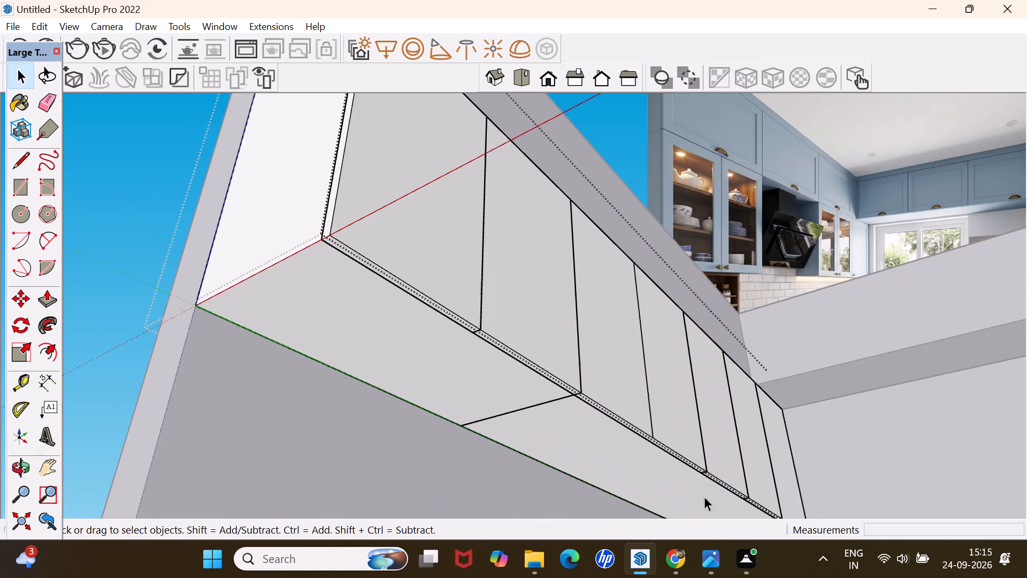
pyautogui.moveTo(677, 454); pyautogui.dragTo(639, 412, button='middle')
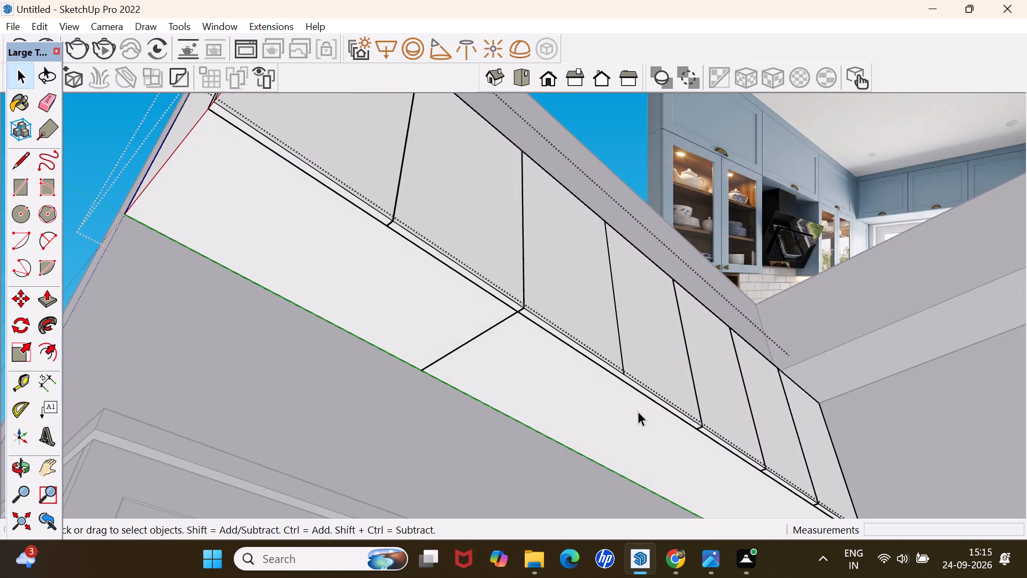
pyautogui.press('l')
pyautogui.scroll(3, 707, 435)
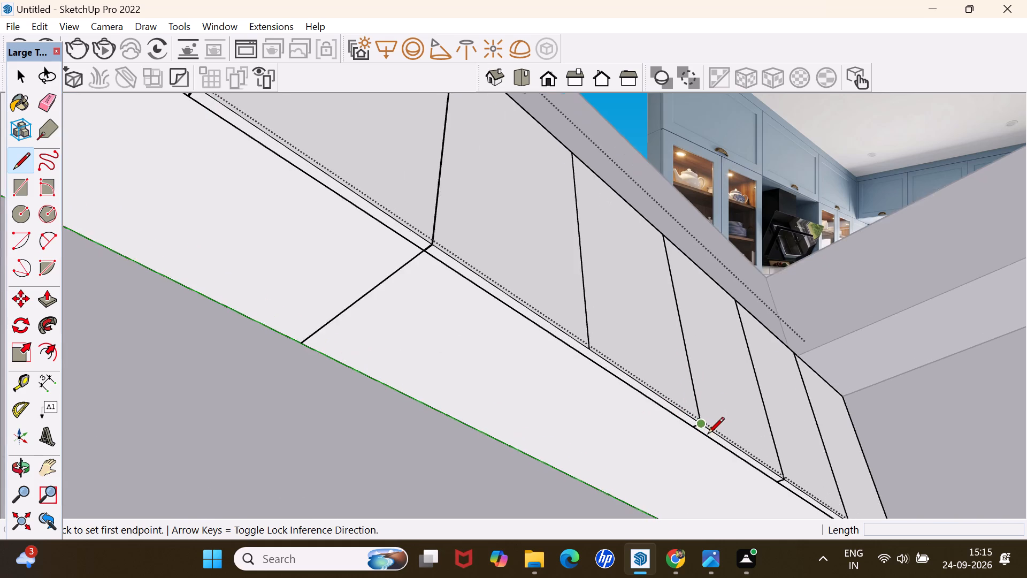
pyautogui.scroll(14, 707, 435)
pyautogui.scroll(7, 706, 435)
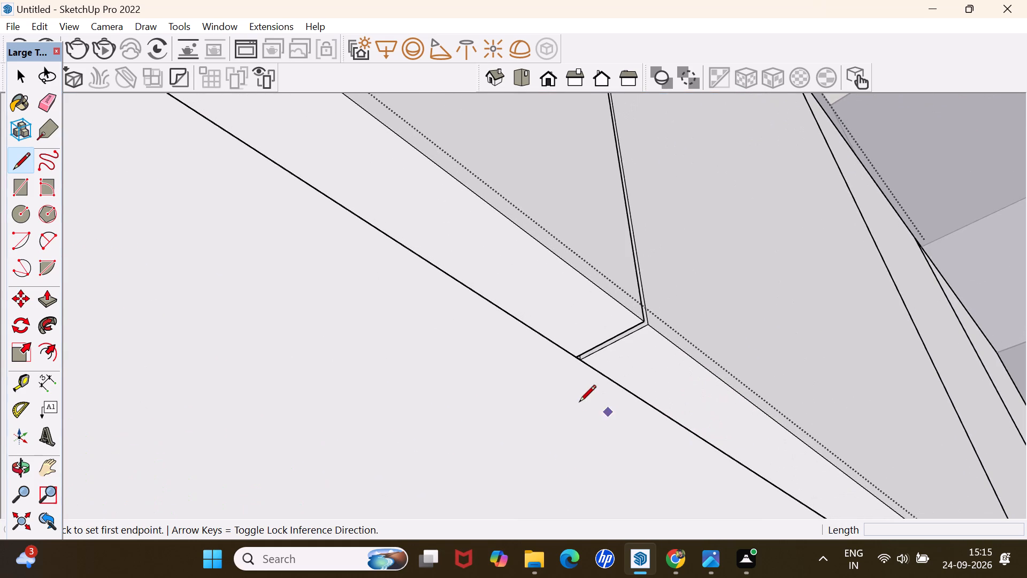
pyautogui.click(583, 363)
pyautogui.scroll(-20, 523, 415)
pyautogui.scroll(-2, 523, 415)
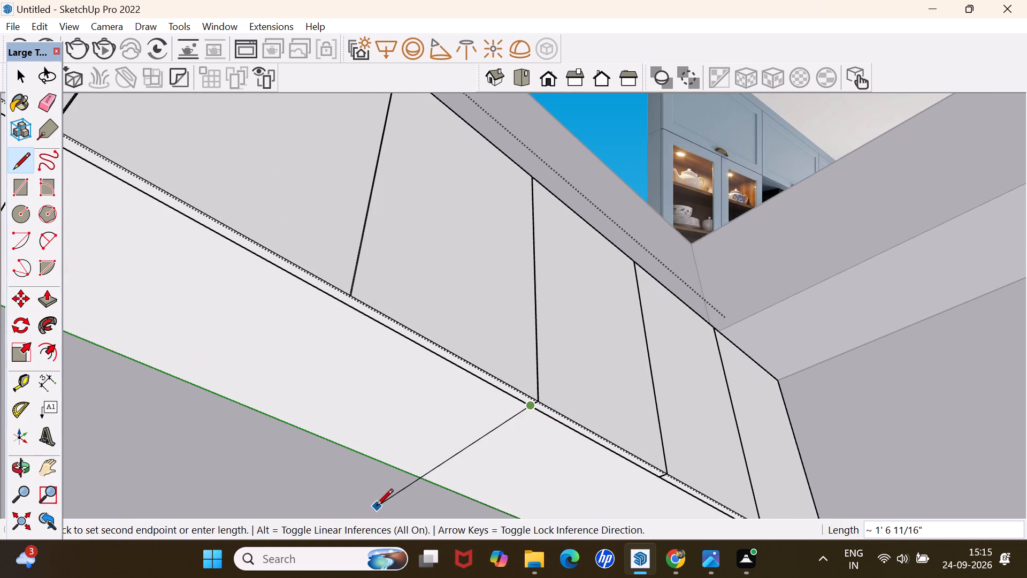
pyautogui.click(408, 468)
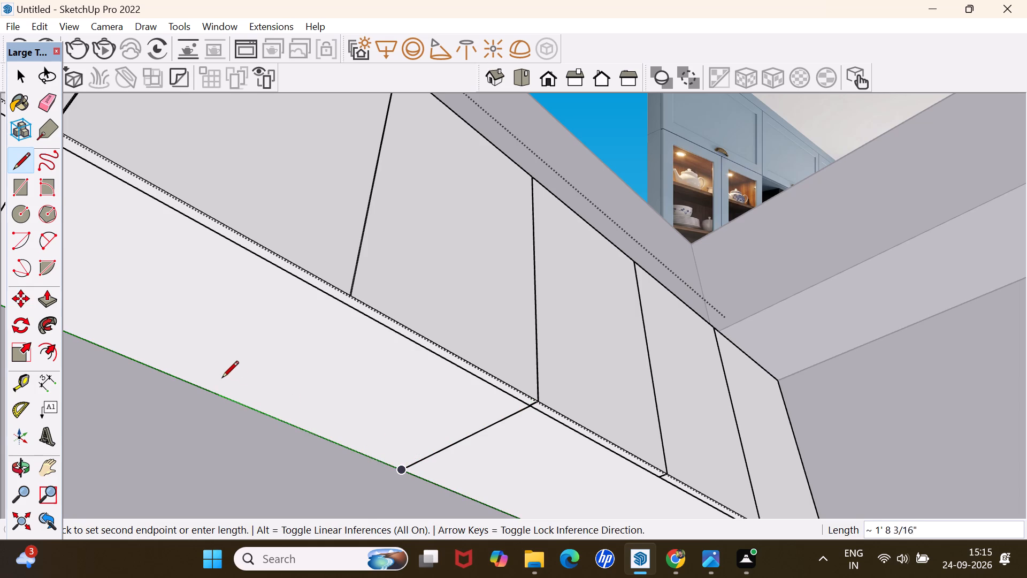
# Close the outline between the two underside lines with about 3' 3 1/2" lines along the wall edge and the front edge.
pyautogui.scroll(-7, 218, 378)
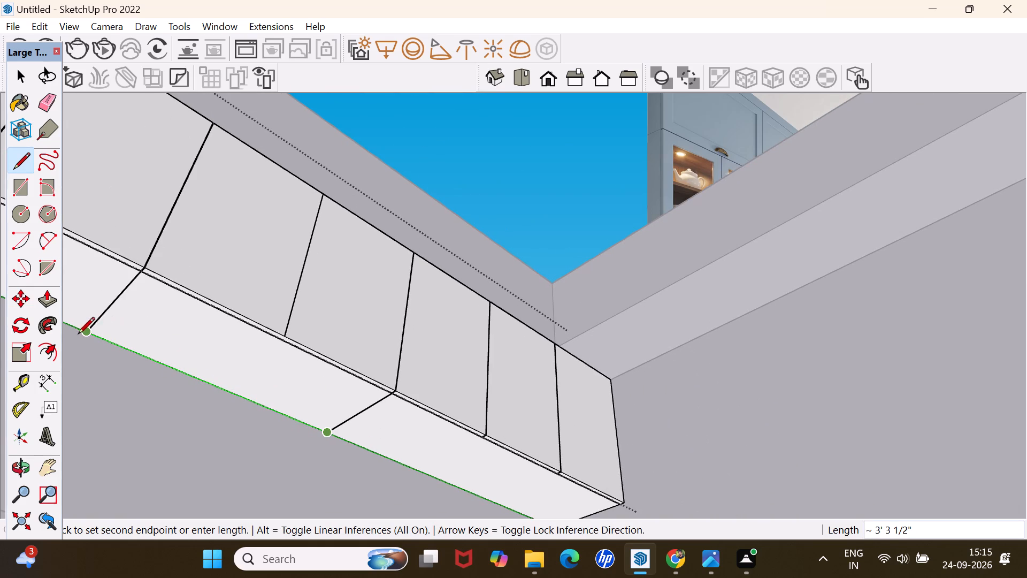
pyautogui.click(88, 338)
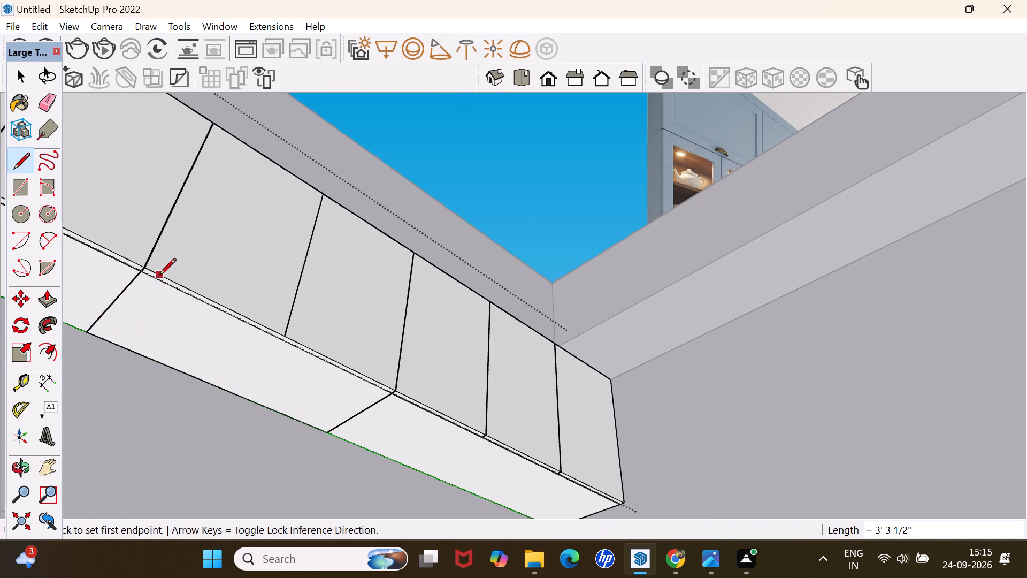
pyautogui.click(142, 272)
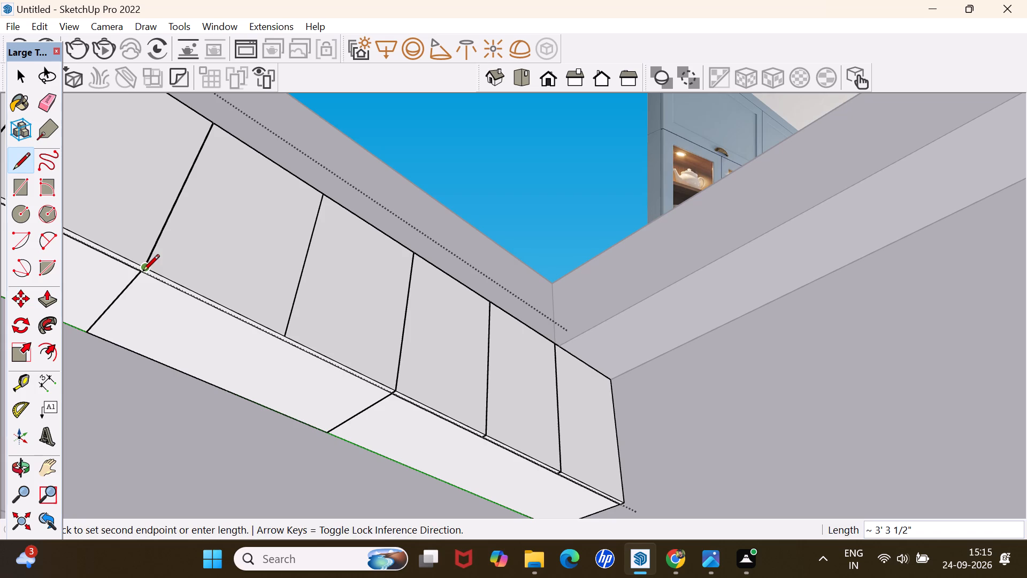
pyautogui.press('space')
pyautogui.press('l')
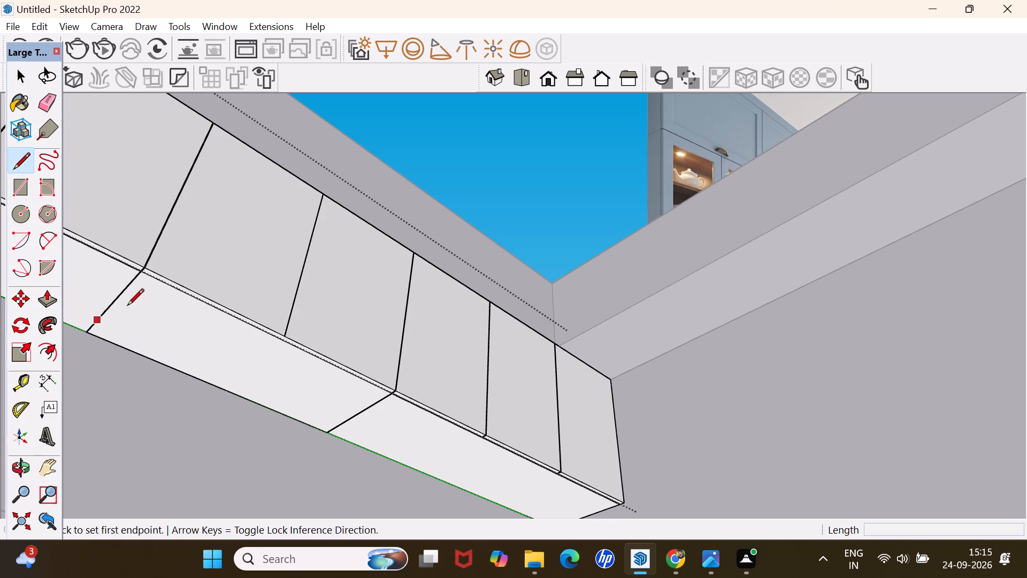
pyautogui.click(144, 274)
pyautogui.press('space')
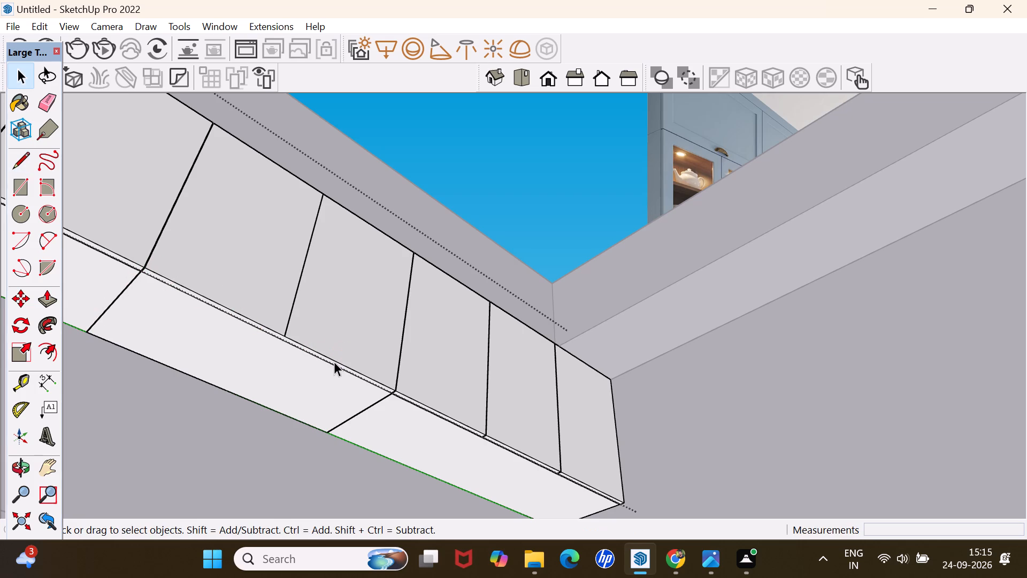
pyautogui.press('l')
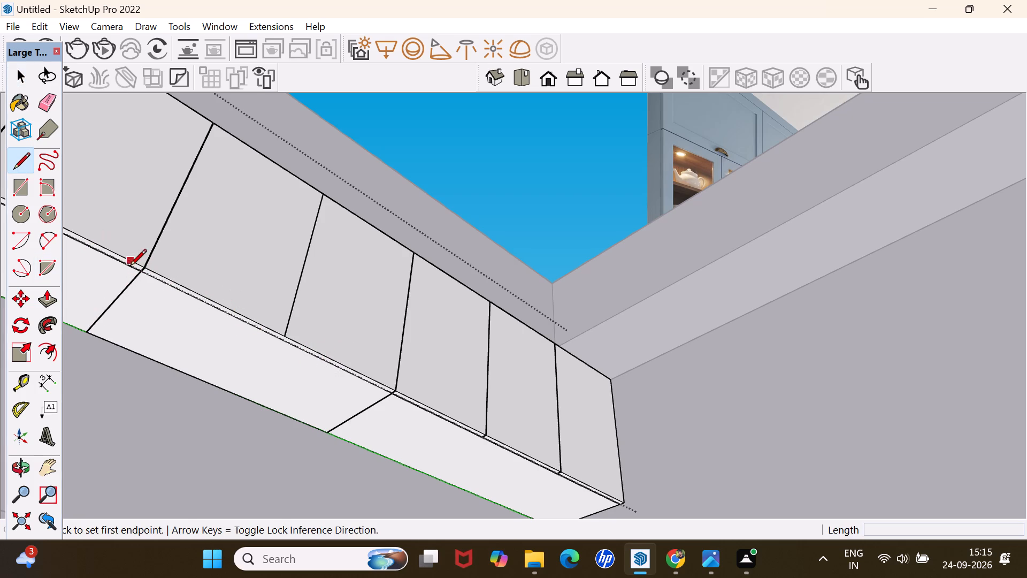
pyautogui.click(138, 275)
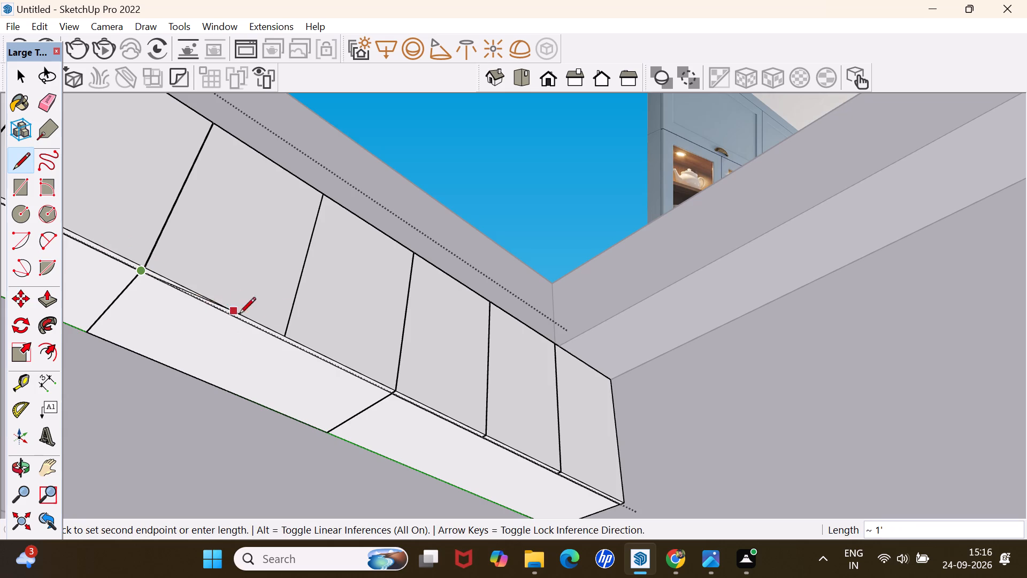
pyautogui.click(392, 398)
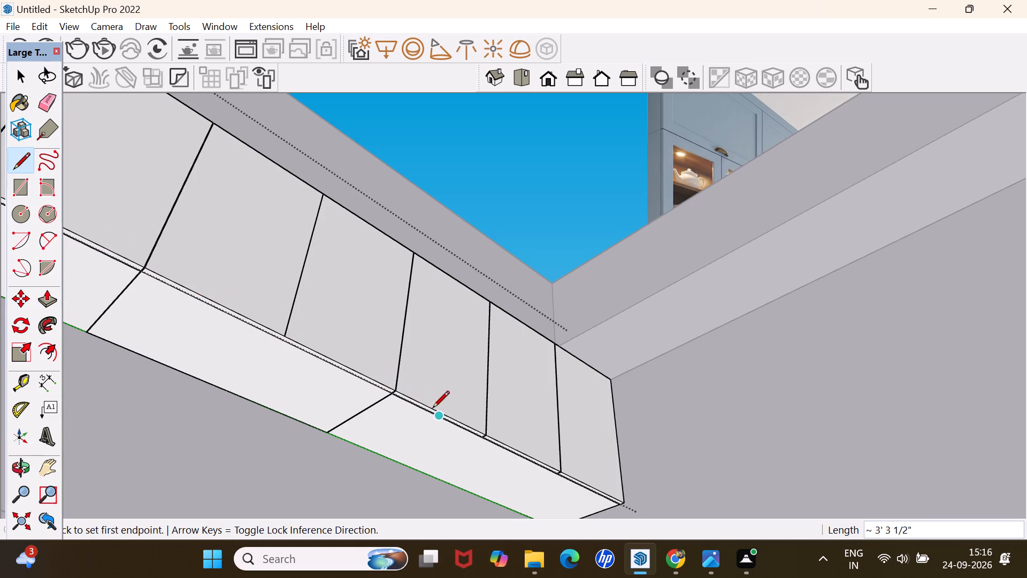
pyautogui.press('space')
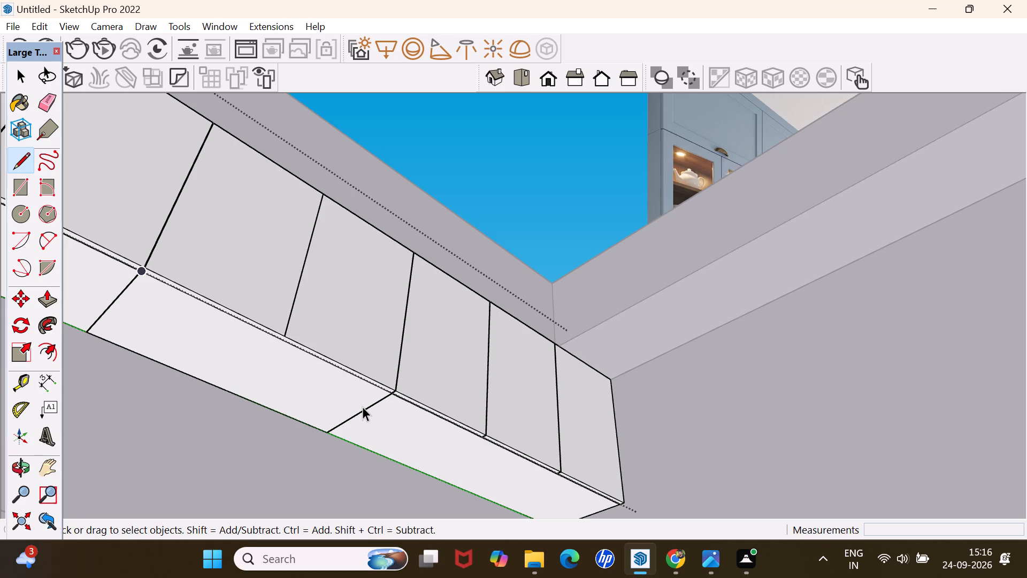
# Delete the underside face enclosed between the two cross lines.
pyautogui.click(255, 360)
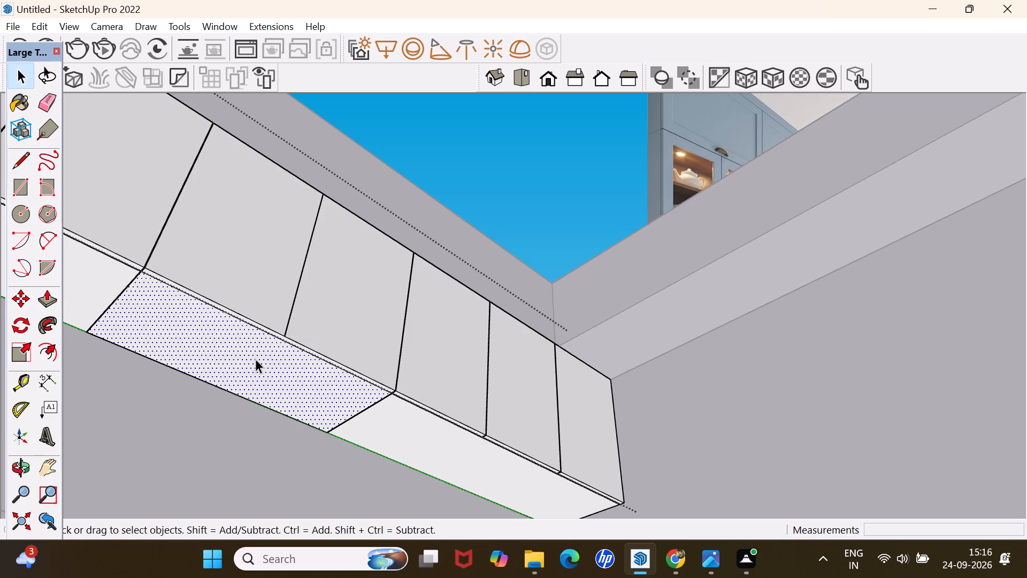
pyautogui.press('Delete')
# Open the nested underside panel group beneath the deleted face for editing and select its geometry.
pyautogui.click(255, 359)
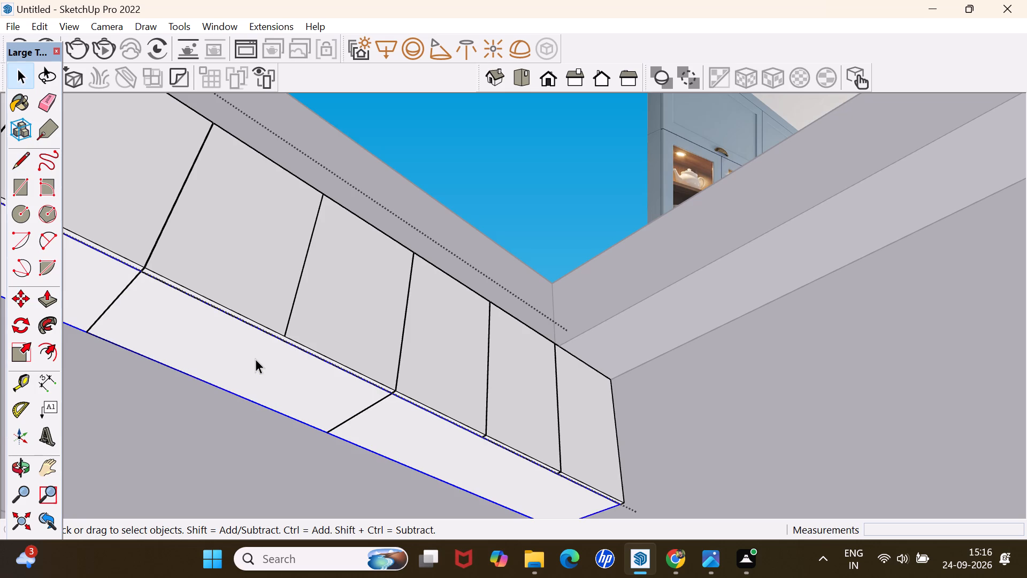
pyautogui.click(255, 359)
pyautogui.tripleClick(233, 354)
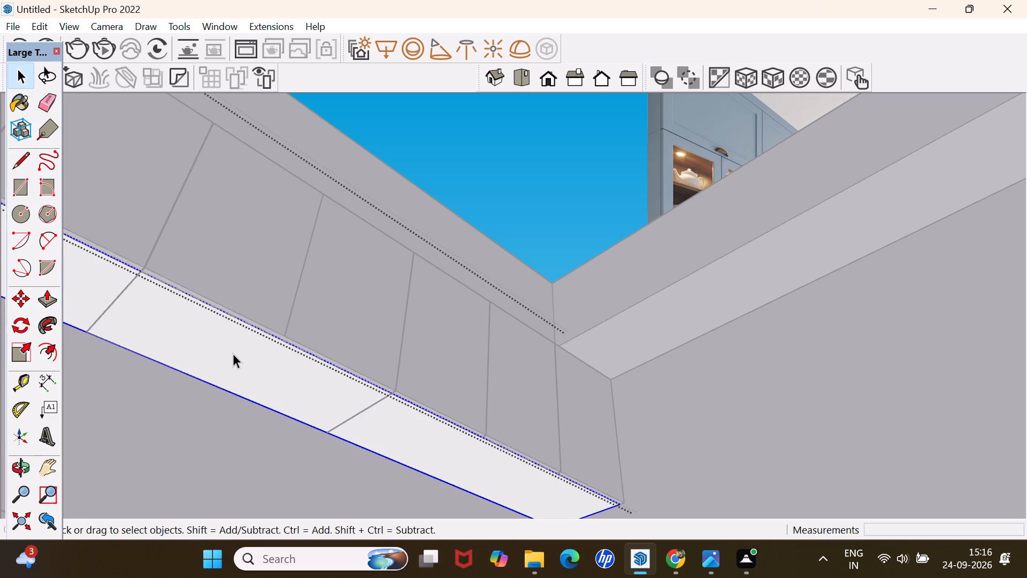
pyautogui.click(167, 311)
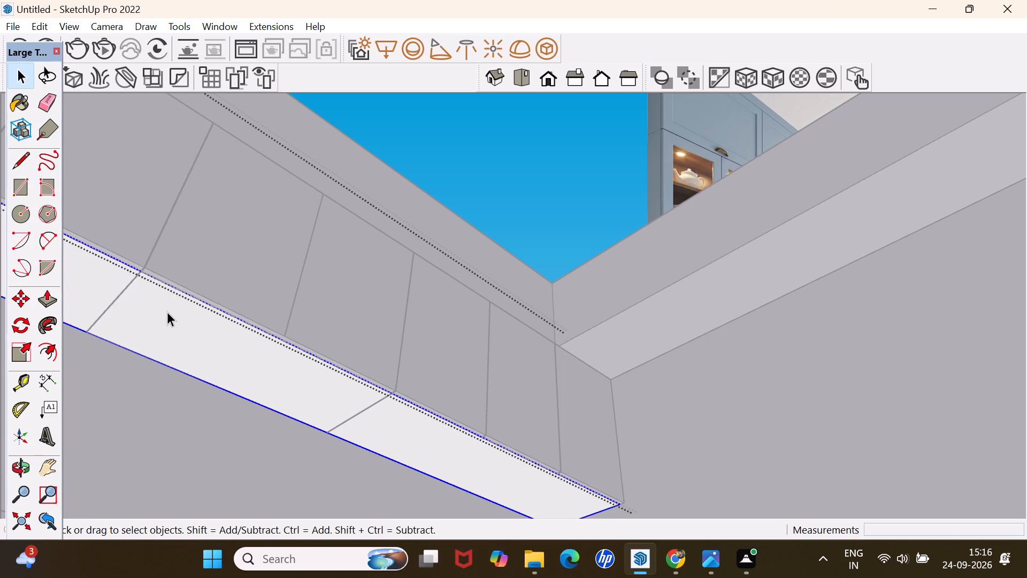
pyautogui.tripleClick(167, 311)
pyautogui.click(167, 311)
# Undo the recent edits to the left upper cabinet's underside panel and return to the group holding the shutters.
pyautogui.scroll(-8, 167, 311)
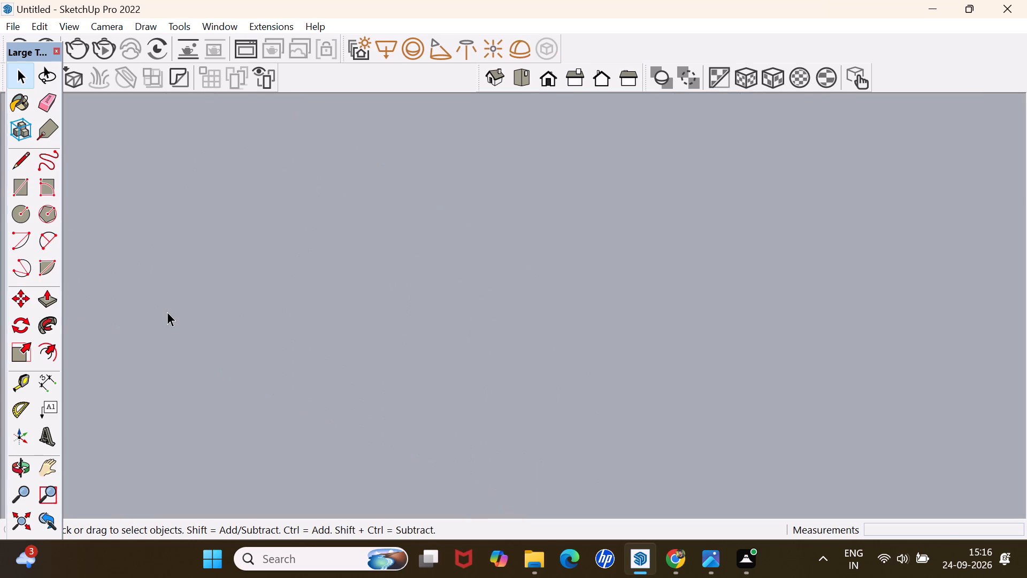
pyautogui.hotkey('ctrl', 'z')
pyautogui.scroll(-20, 167, 311)
pyautogui.scroll(-1, 167, 311)
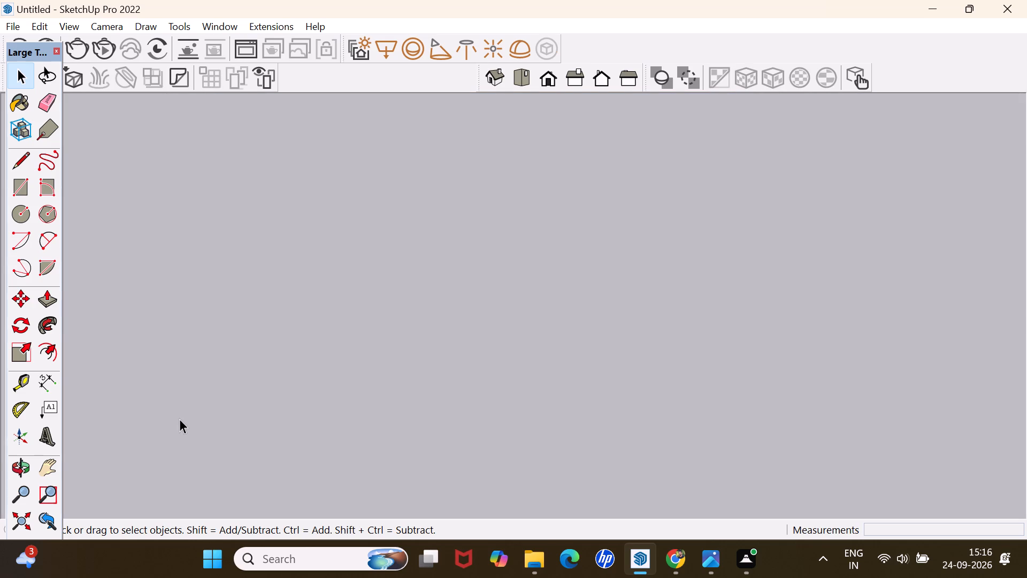
pyautogui.scroll(-20, 179, 419)
pyautogui.scroll(-20, 179, 419)
pyautogui.scroll(-18, 179, 419)
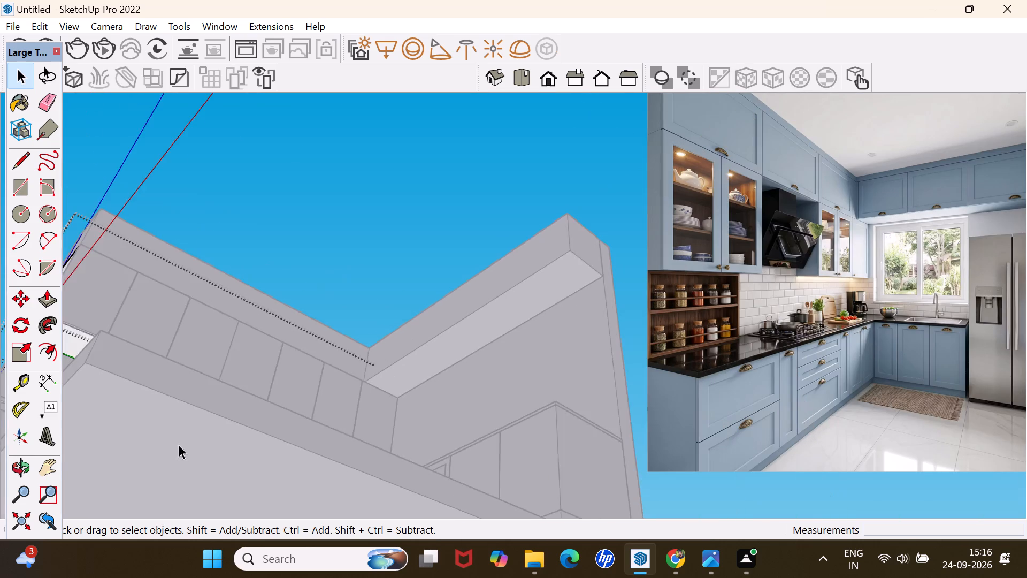
pyautogui.scroll(-4, 178, 444)
pyautogui.moveTo(186, 351); pyautogui.dragTo(212, 420, button='middle')
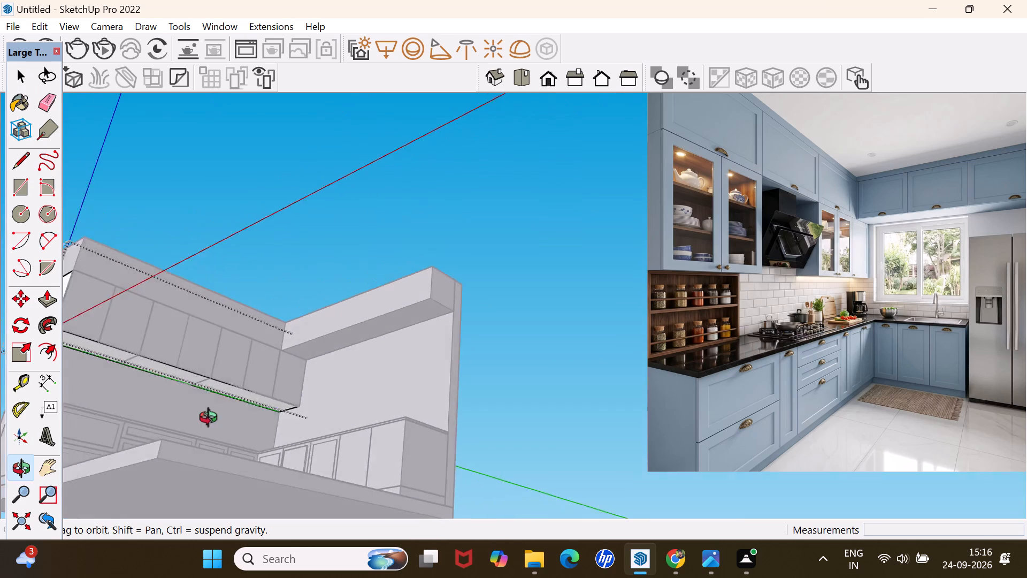
pyautogui.moveTo(212, 420); pyautogui.dragTo(206, 421, button='middle')
pyautogui.scroll(6, 180, 375)
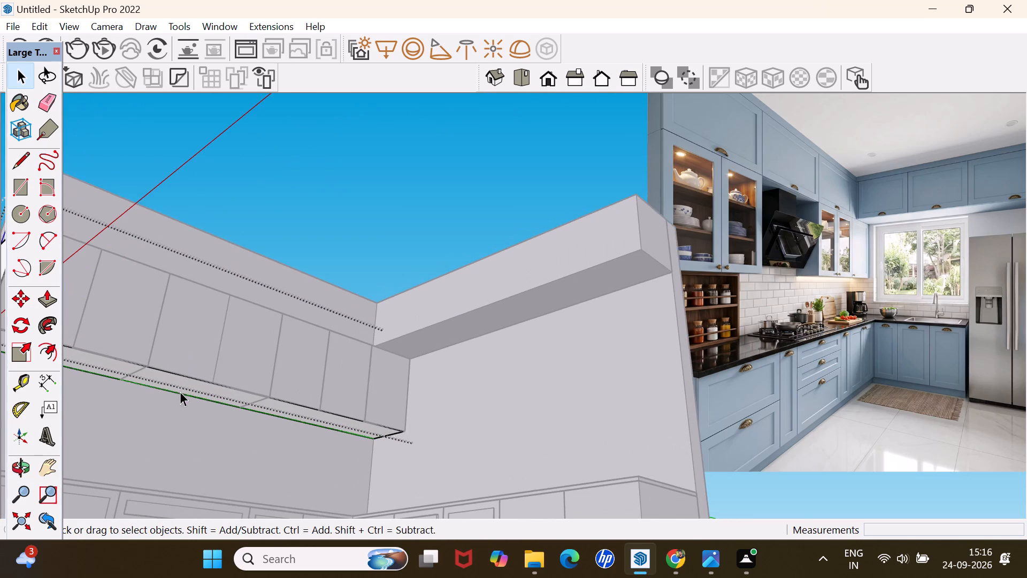
pyautogui.scroll(12, 161, 380)
pyautogui.moveTo(265, 395); pyautogui.dragTo(266, 395, button='middle')
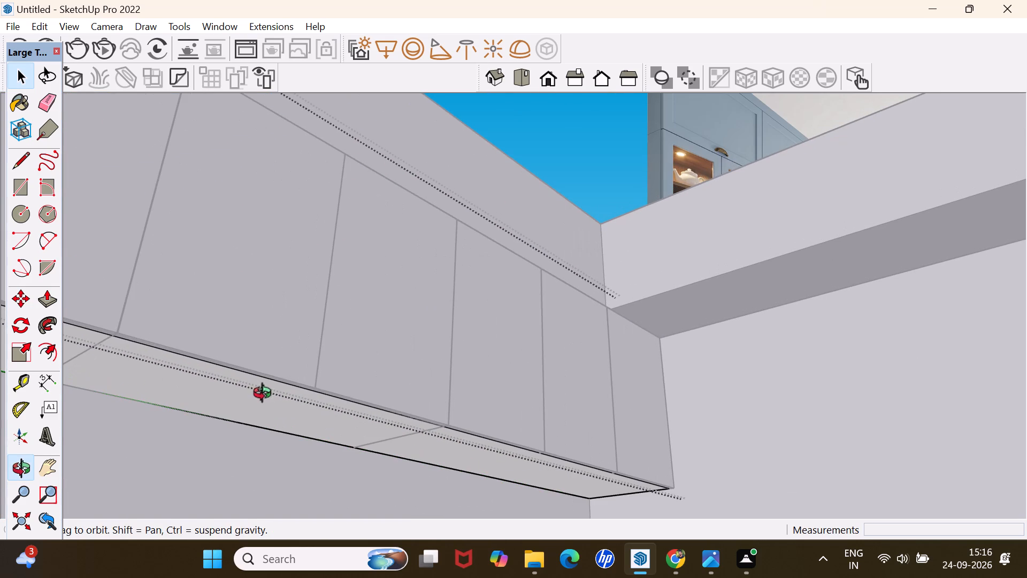
pyautogui.moveTo(266, 395); pyautogui.dragTo(264, 404, button='middle')
pyautogui.tripleClick(235, 359)
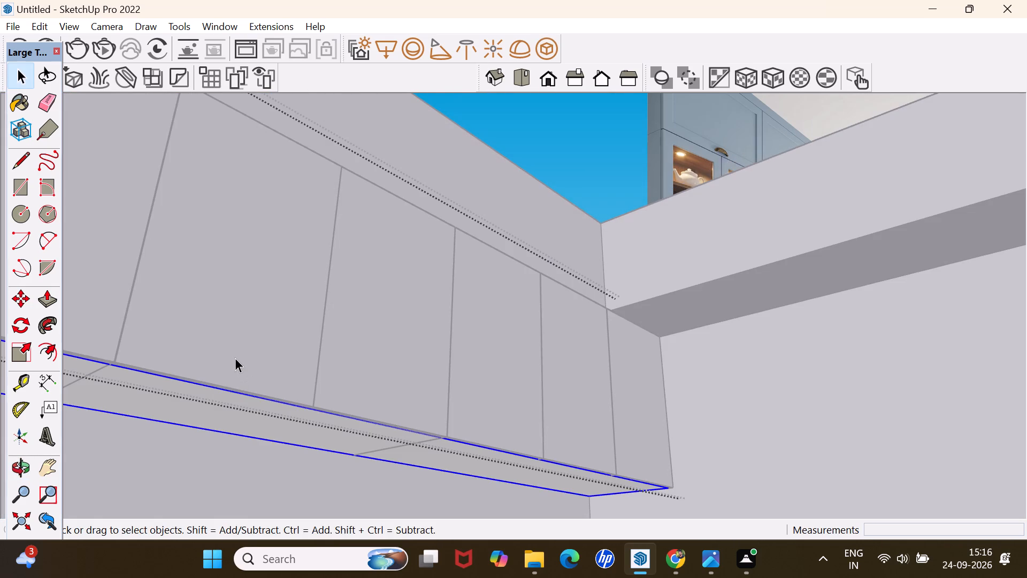
pyautogui.doubleClick(235, 358)
pyautogui.scroll(-20, 235, 358)
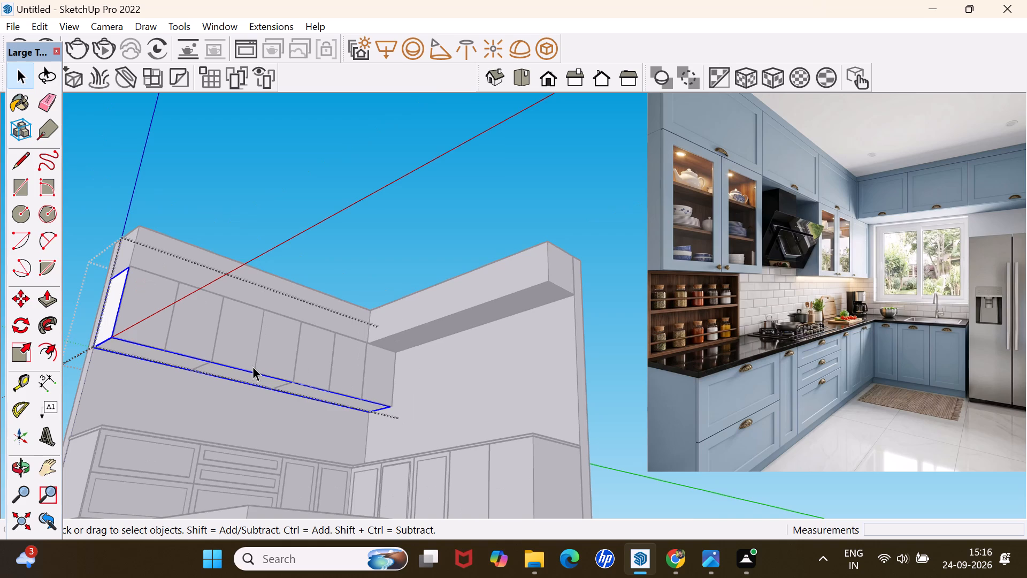
pyautogui.press('space')
pyautogui.hotkey('ctrl', 'z')
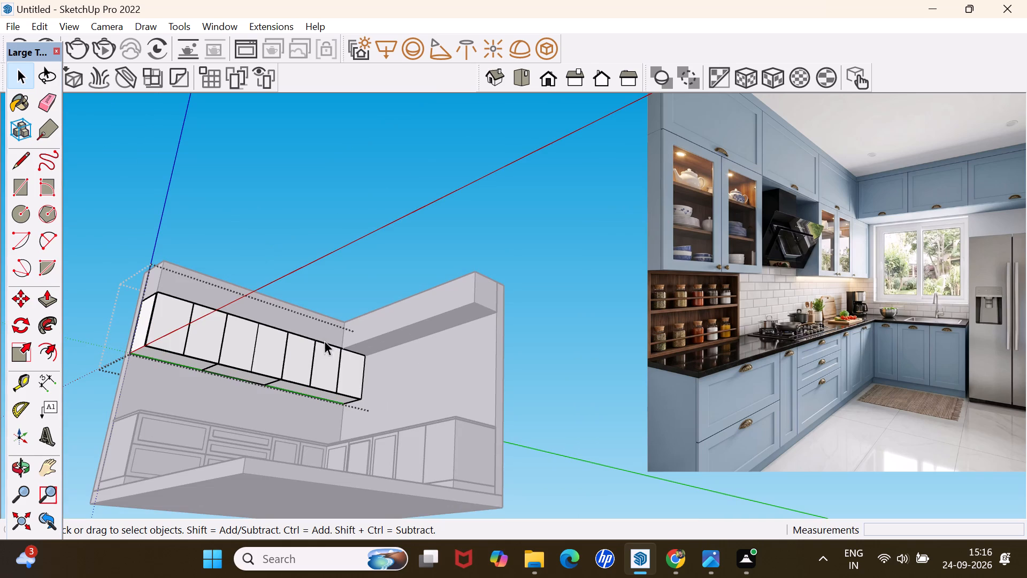
# Delete the two shutter faces between the underside cross lines, along with the leftover face directly behind them.
pyautogui.scroll(9, 232, 378)
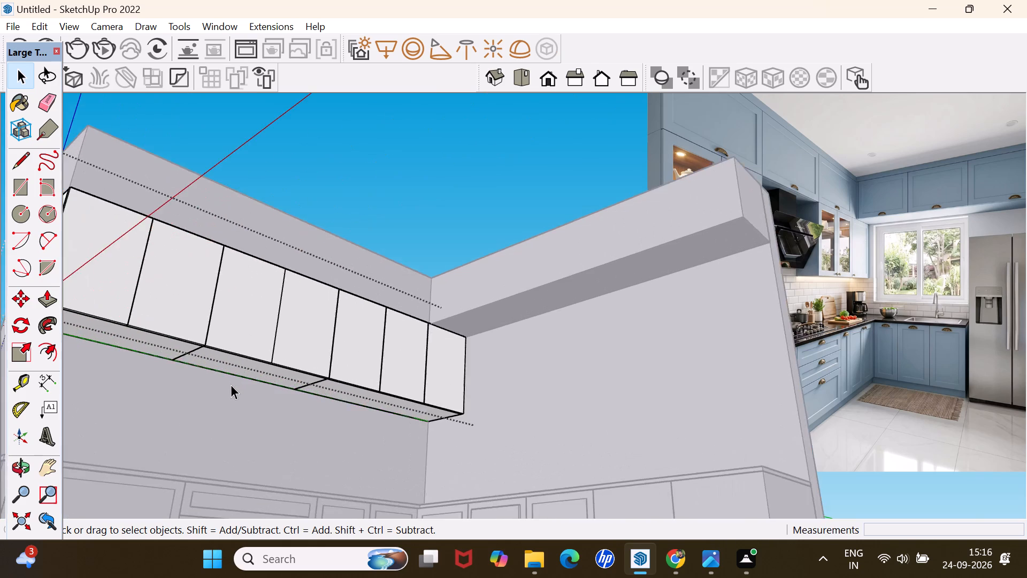
pyautogui.scroll(3, 231, 384)
pyautogui.click(257, 306)
pyautogui.press('Delete')
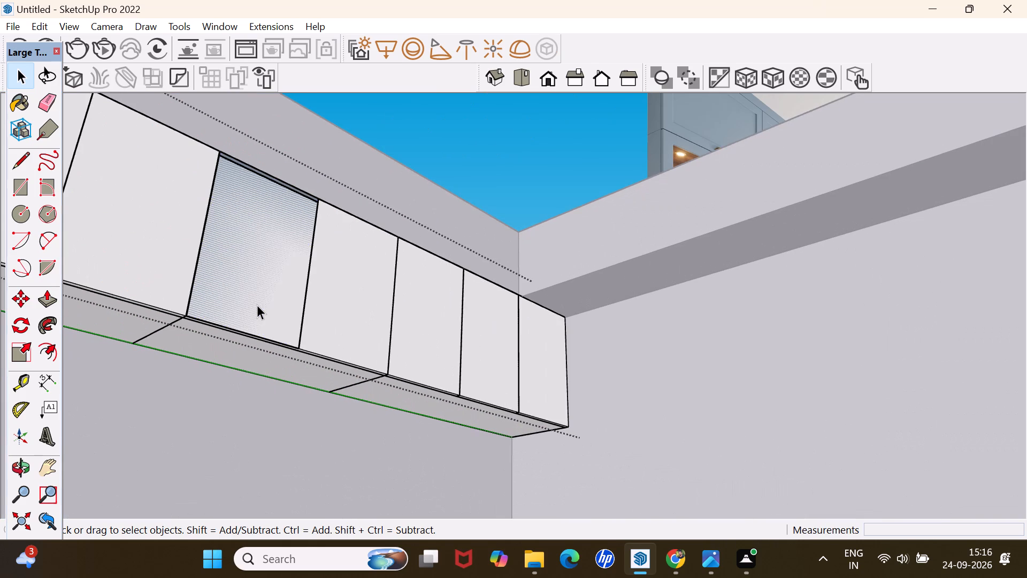
pyautogui.click(323, 298)
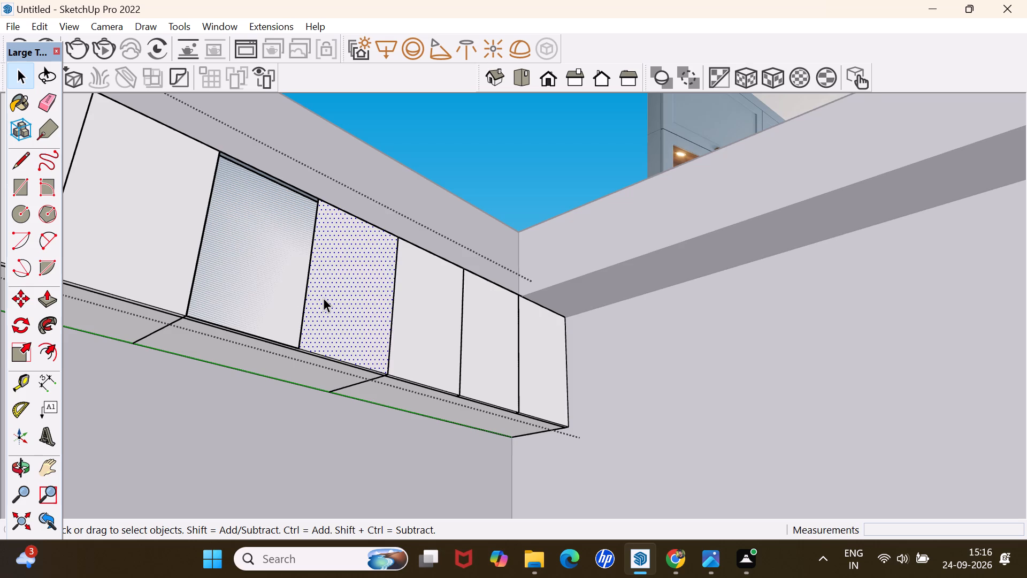
pyautogui.press('Delete')
pyautogui.click(323, 298)
pyautogui.press('Delete')
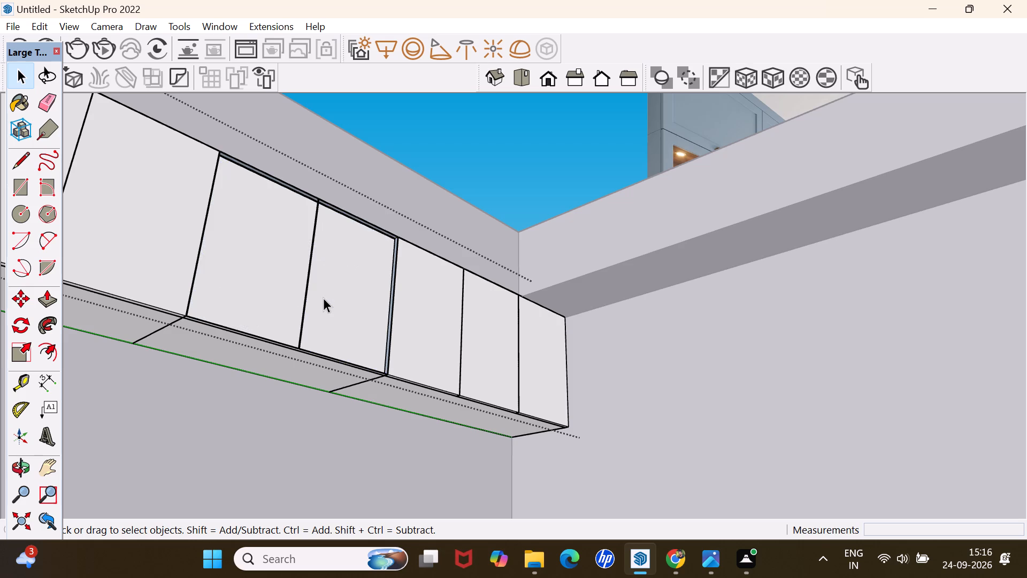
# Inside the nested panel group, draw a 1' 6" line across the underside from the wall edge to the opening's corner farther from the room corner.
pyautogui.click(323, 298)
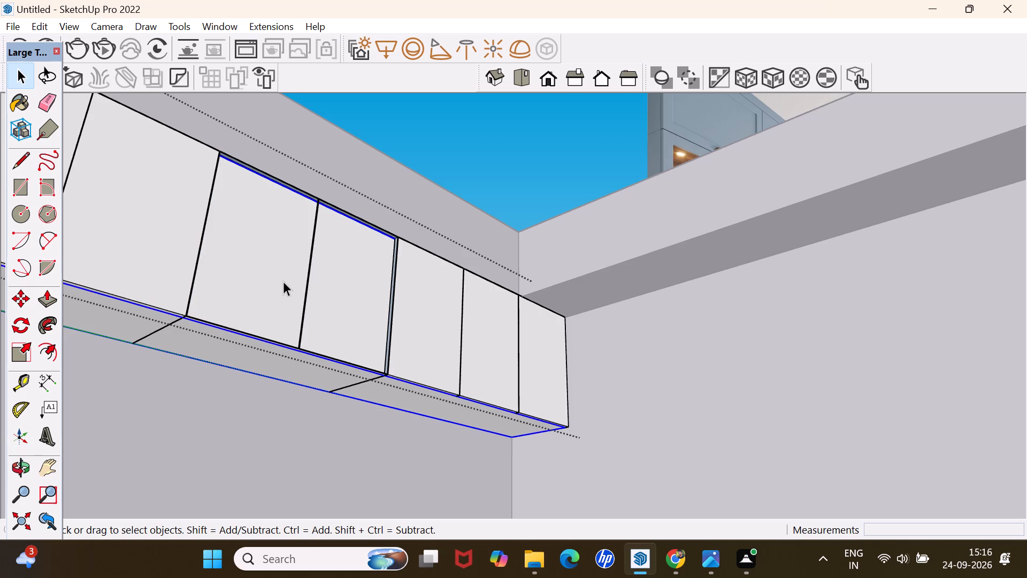
pyautogui.moveTo(248, 356); pyautogui.dragTo(282, 296, button='middle')
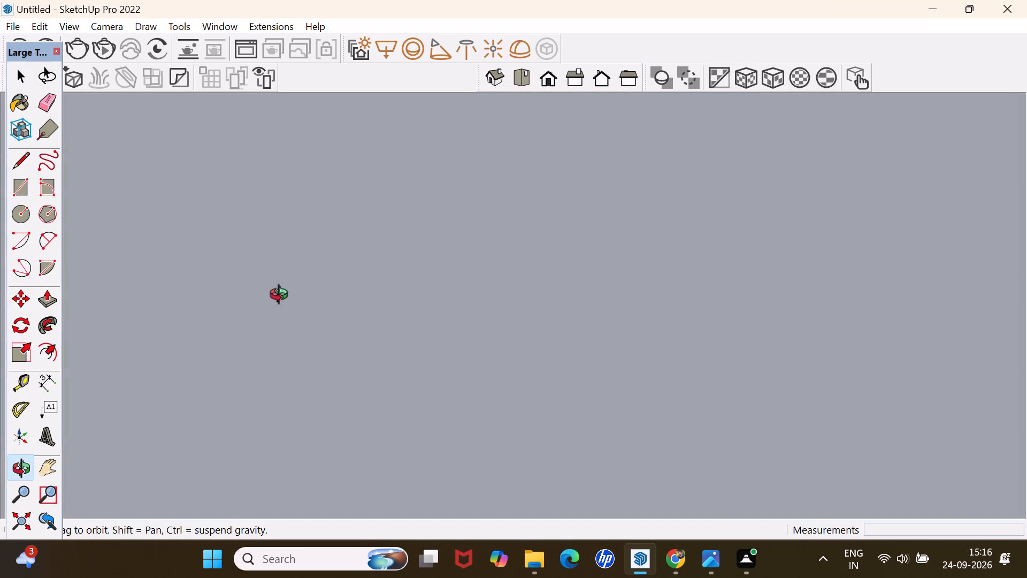
pyautogui.moveTo(282, 296); pyautogui.dragTo(226, 357, button='middle')
pyautogui.tripleClick(237, 285)
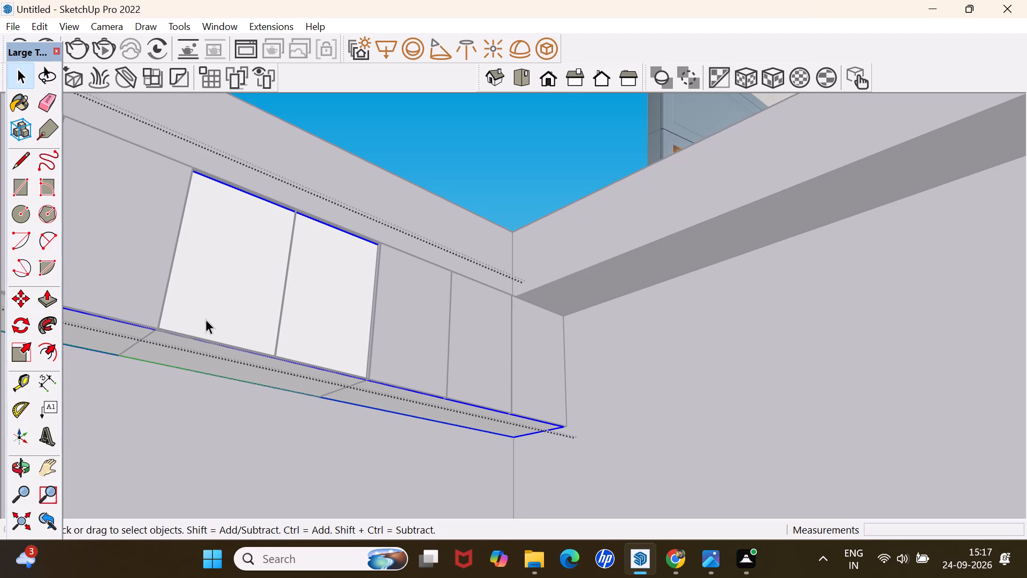
pyautogui.moveTo(244, 414); pyautogui.dragTo(258, 387, button='middle')
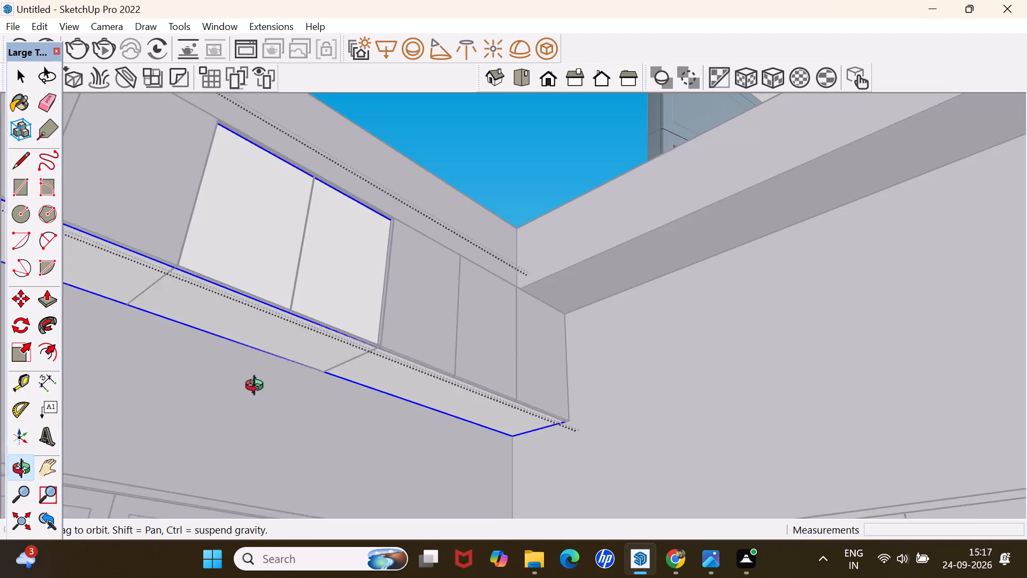
pyautogui.moveTo(258, 387); pyautogui.dragTo(253, 400, button='middle')
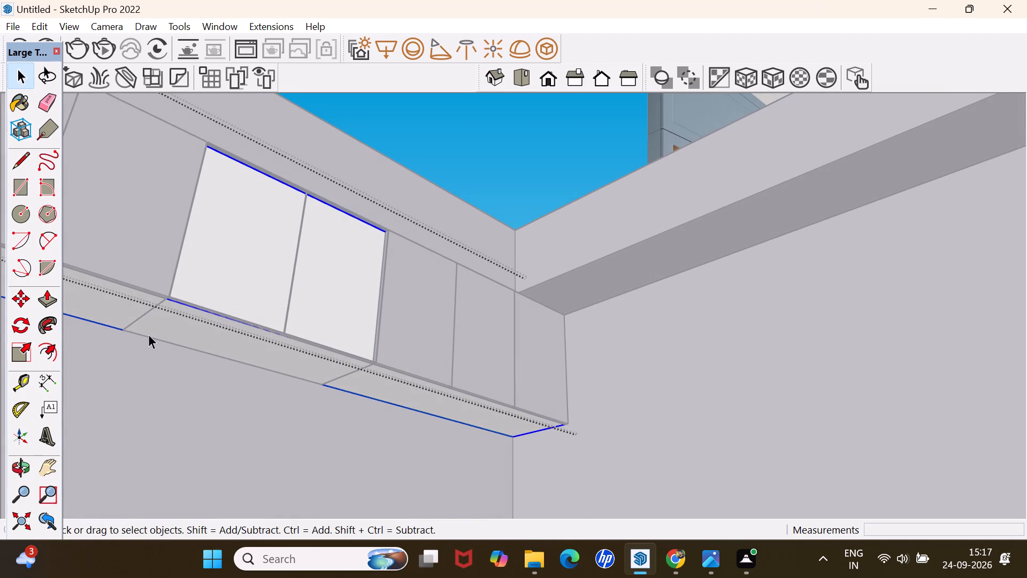
pyautogui.press('l')
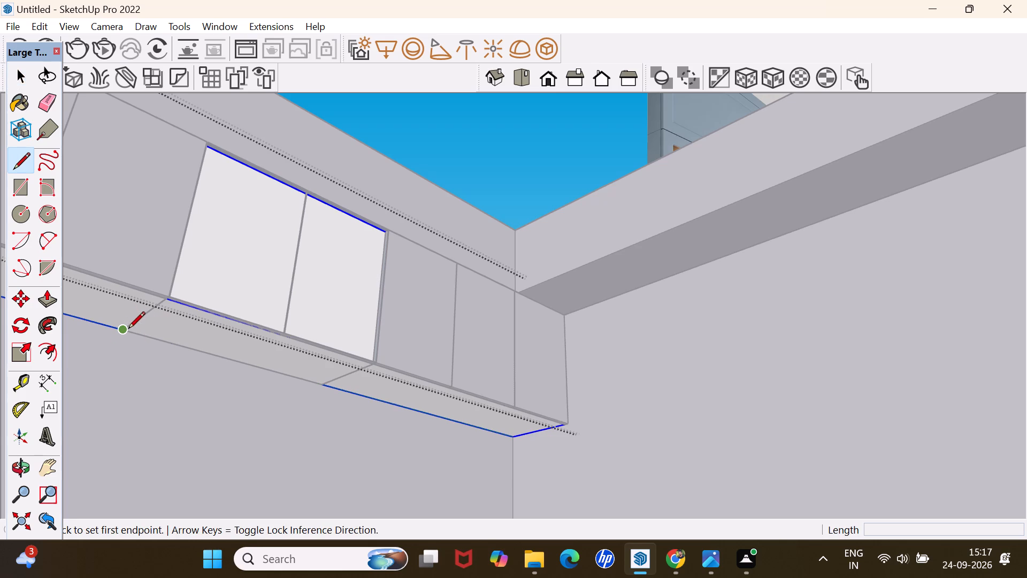
pyautogui.click(128, 330)
pyautogui.scroll(3, 171, 299)
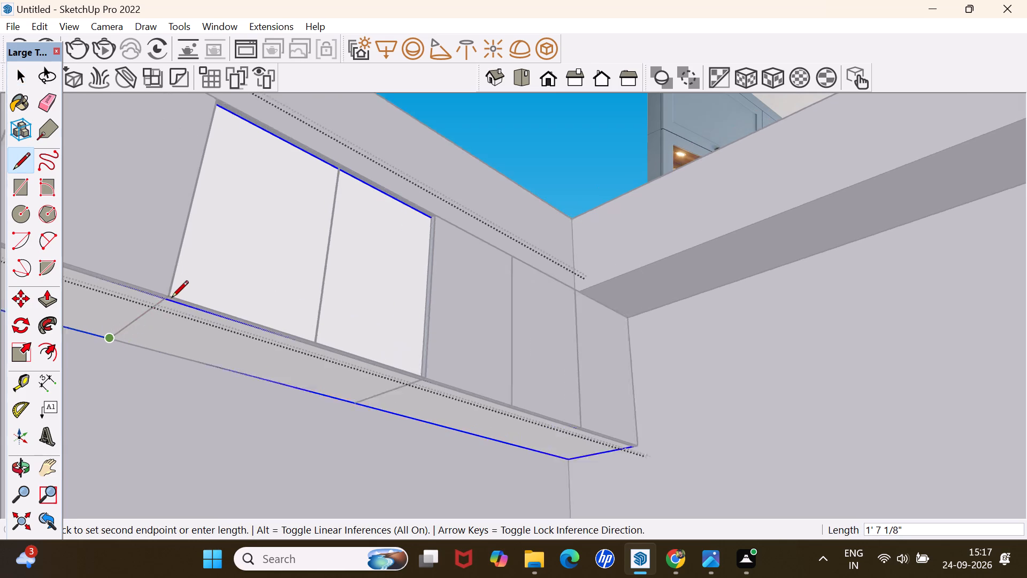
pyautogui.scroll(15, 171, 299)
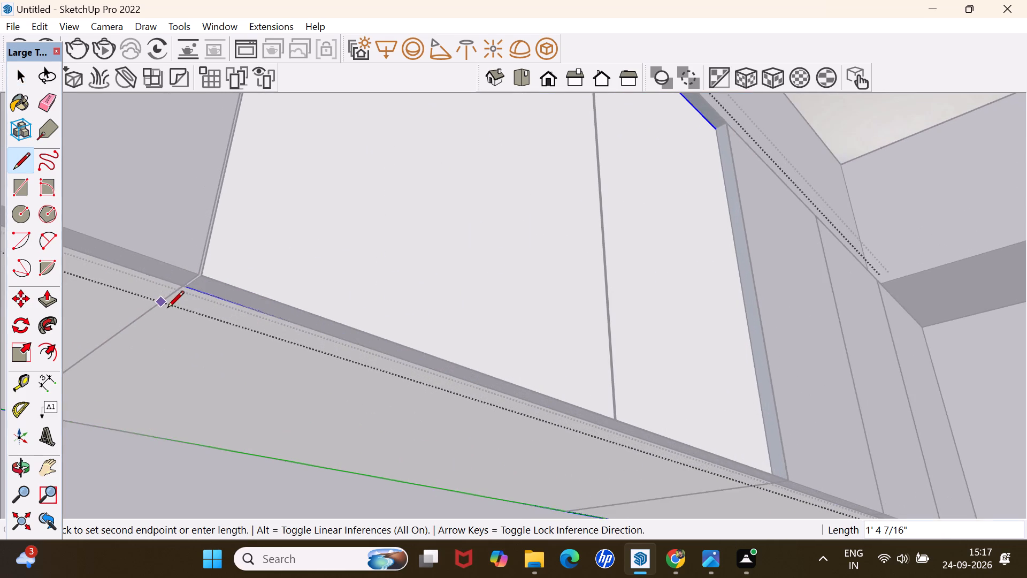
pyautogui.scroll(4, 167, 309)
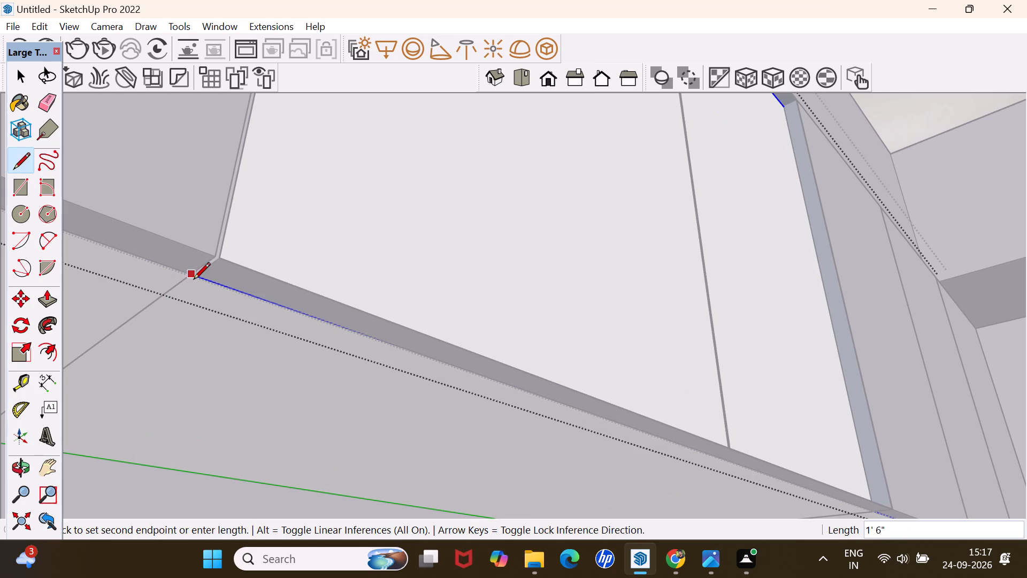
pyautogui.click(193, 280)
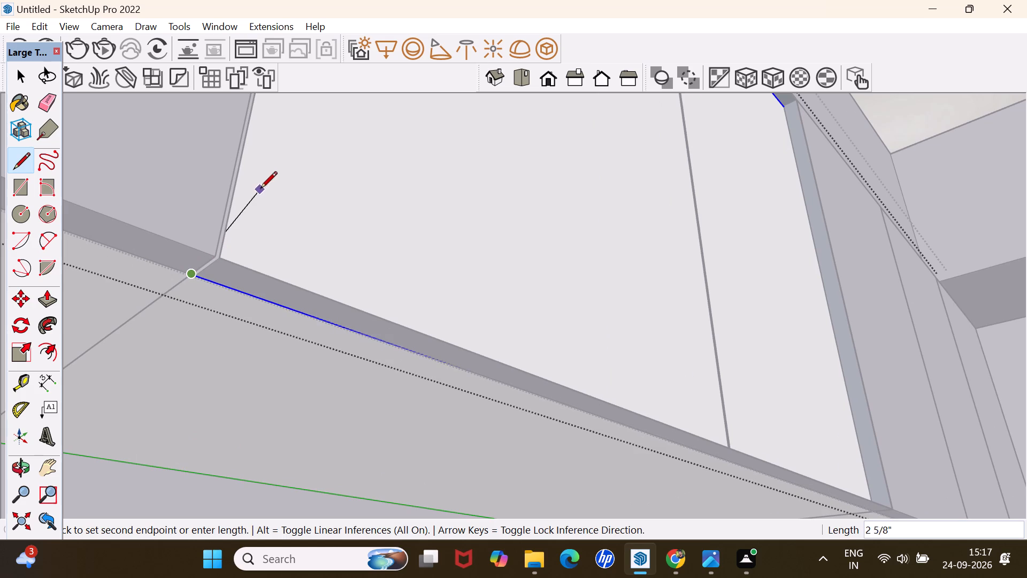
# Continue the line about 2' 6 1/8" up from the underside's front edge to the top corner of the shutter opening.
pyautogui.scroll(-6, 249, 149)
pyautogui.moveTo(249, 148); pyautogui.dragTo(228, 193, button='middle')
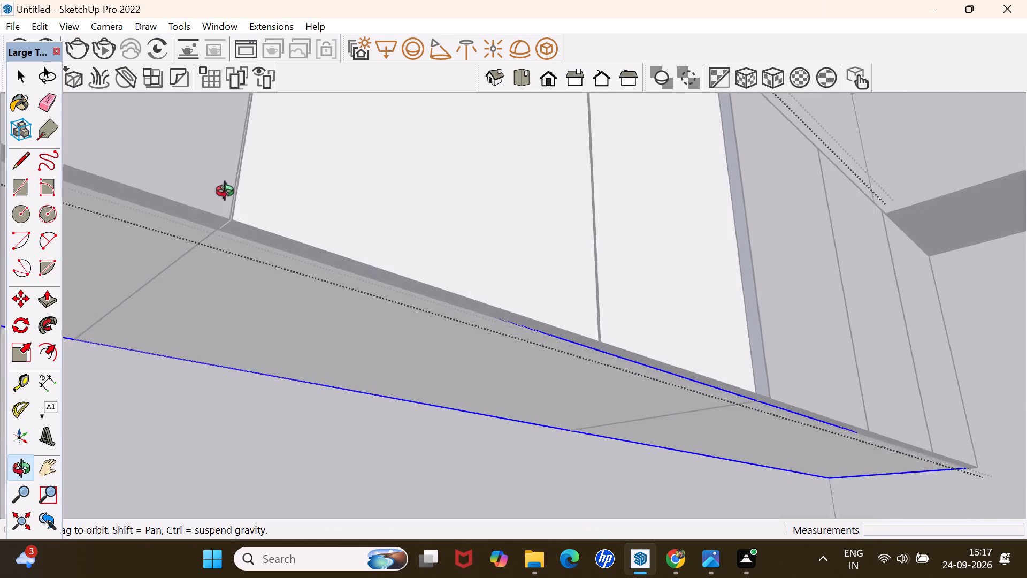
pyautogui.moveTo(228, 193); pyautogui.dragTo(194, 244, button='middle')
pyautogui.scroll(-18, 194, 244)
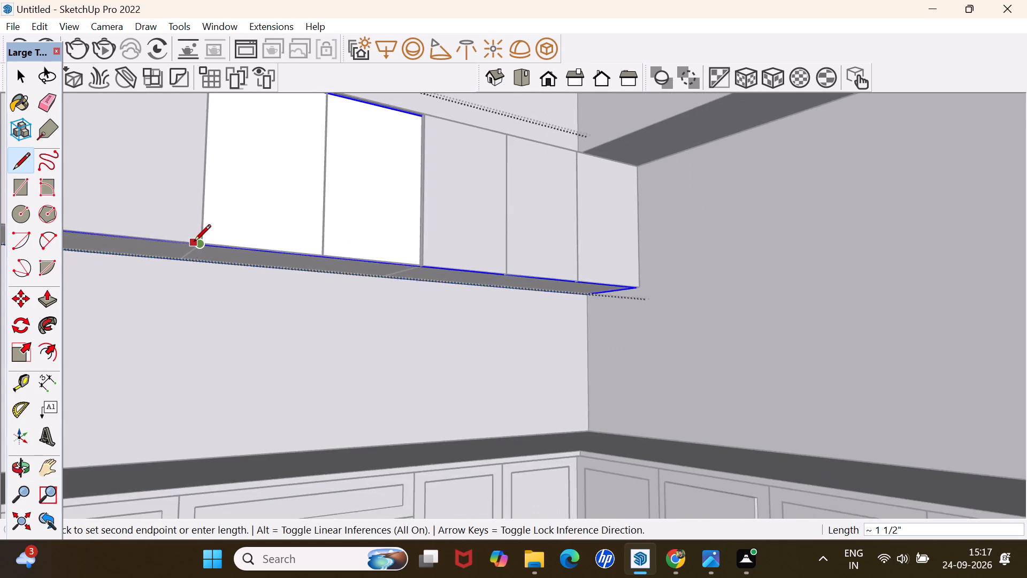
pyautogui.scroll(-6, 194, 242)
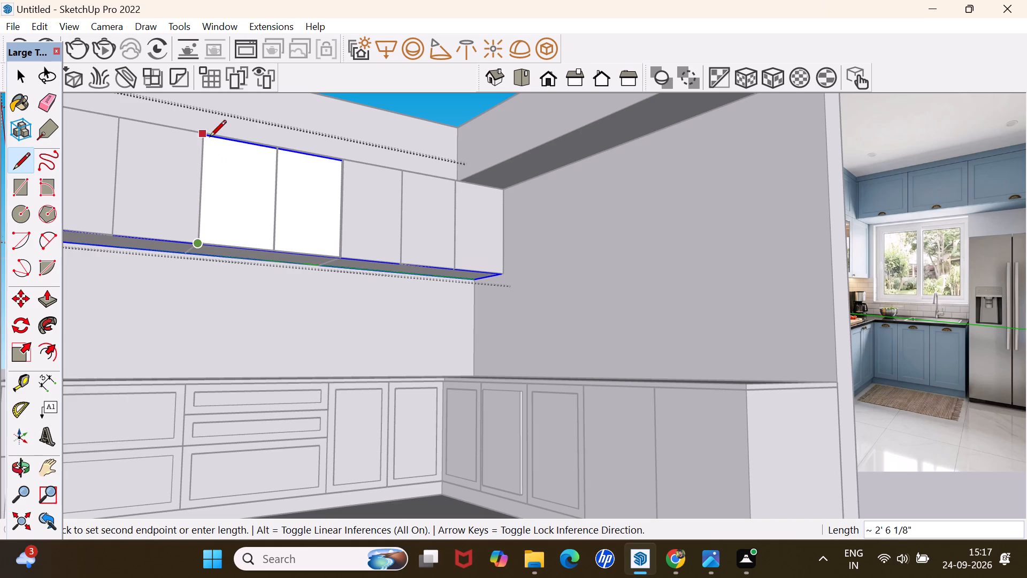
pyautogui.click(209, 135)
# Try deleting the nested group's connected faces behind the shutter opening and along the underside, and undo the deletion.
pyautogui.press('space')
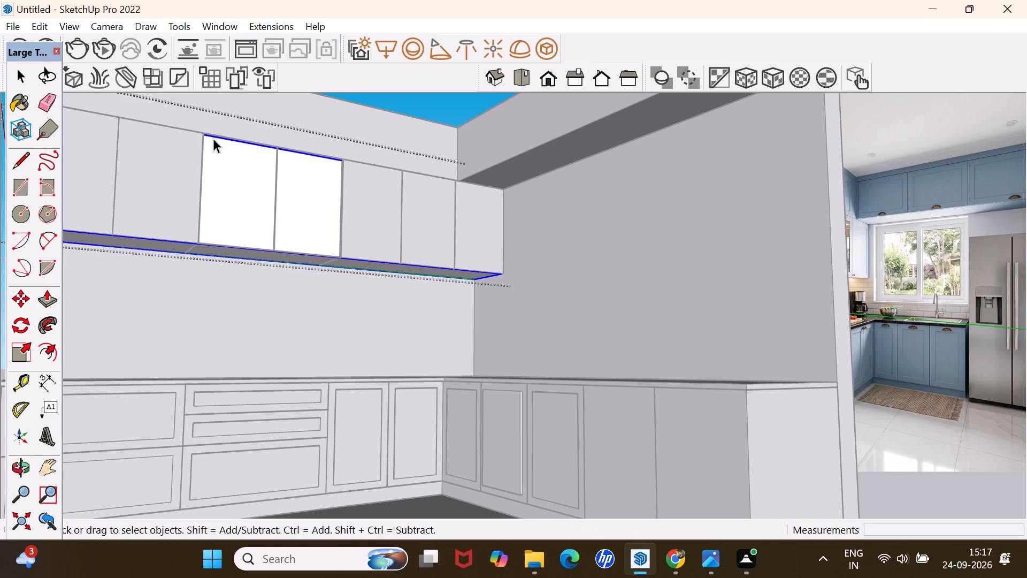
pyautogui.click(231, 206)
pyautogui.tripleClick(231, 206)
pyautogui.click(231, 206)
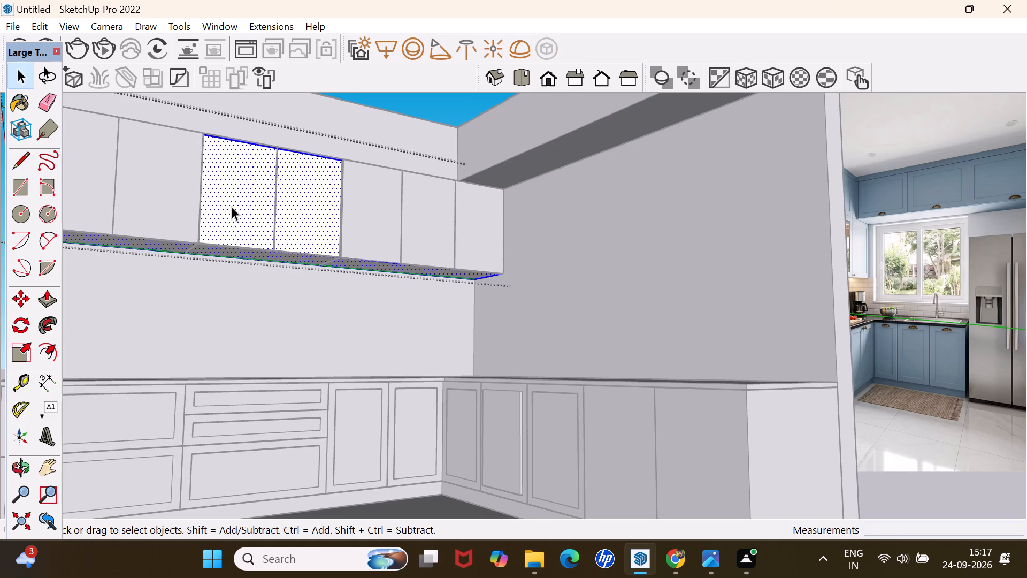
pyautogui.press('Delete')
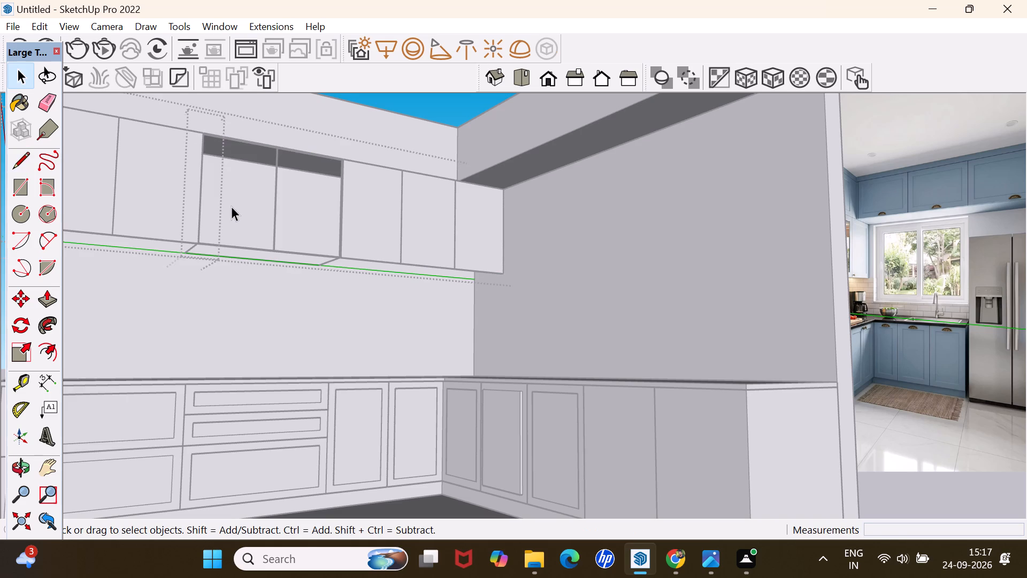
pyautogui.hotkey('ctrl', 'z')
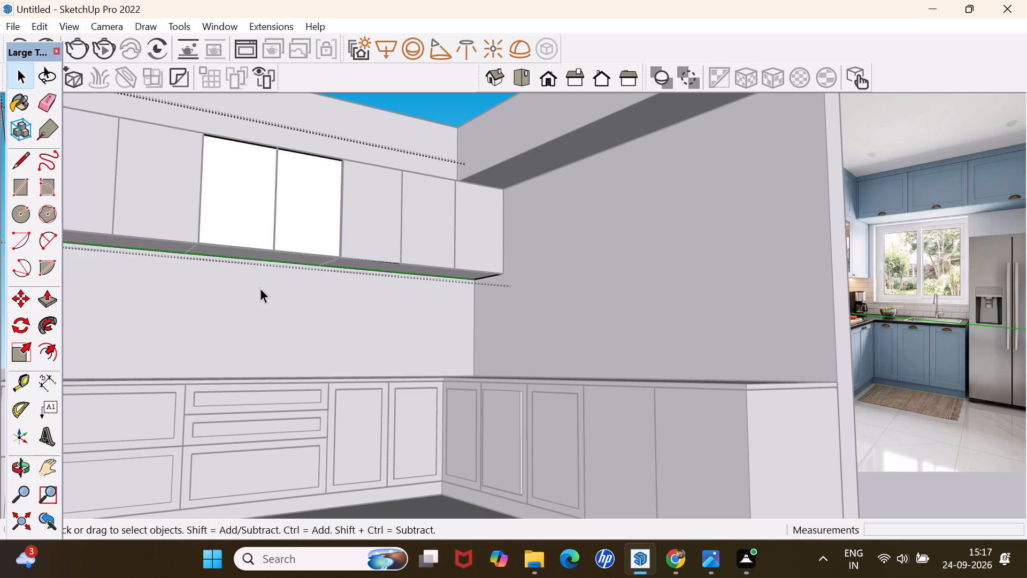
# Close the nested cabinet groups and step back out to the whole kitchen model.
pyautogui.moveTo(233, 269); pyautogui.dragTo(392, 181, button='middle')
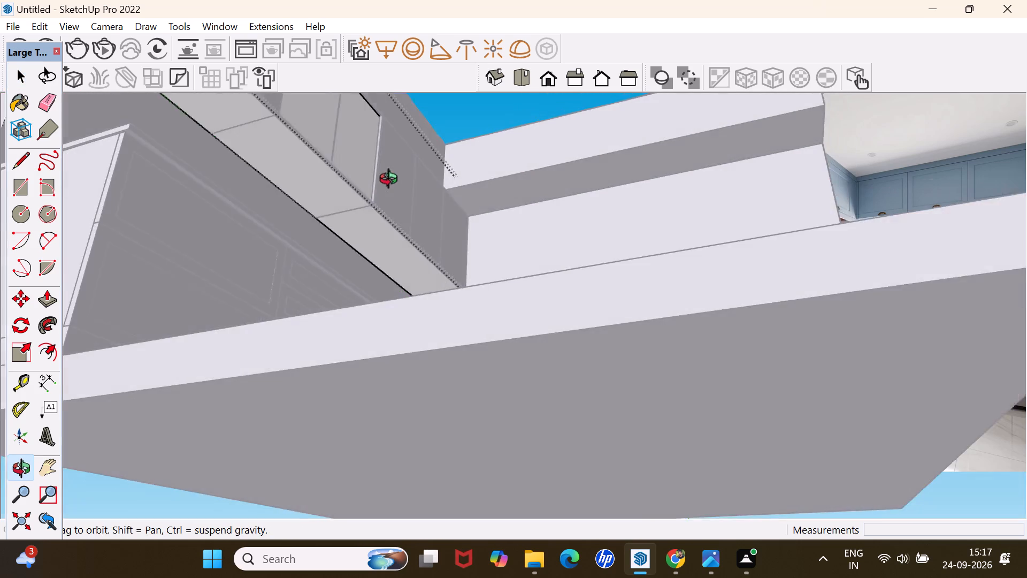
pyautogui.moveTo(392, 181); pyautogui.dragTo(354, 266, button='middle')
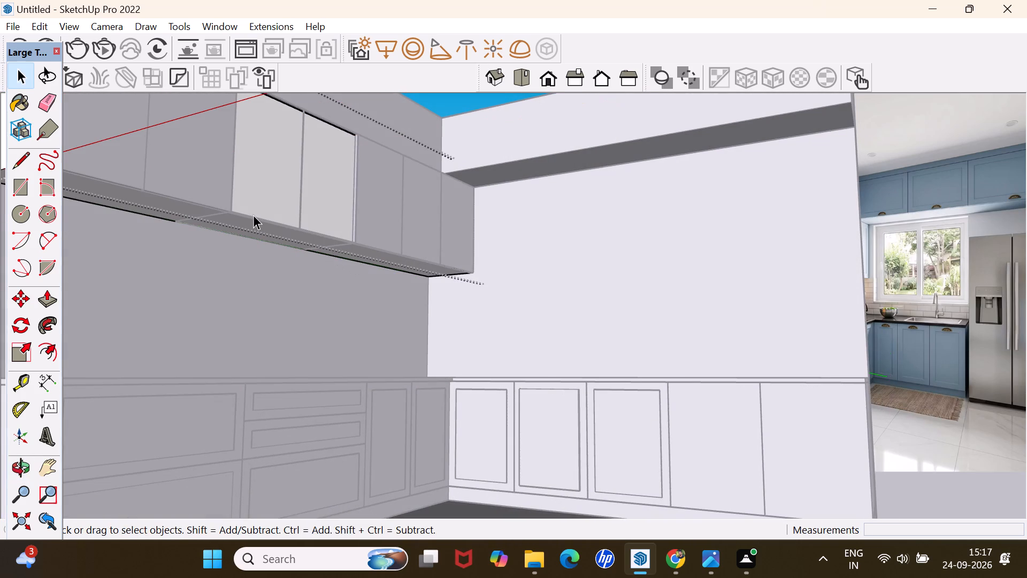
pyautogui.press('space')
pyautogui.scroll(-15, 262, 211)
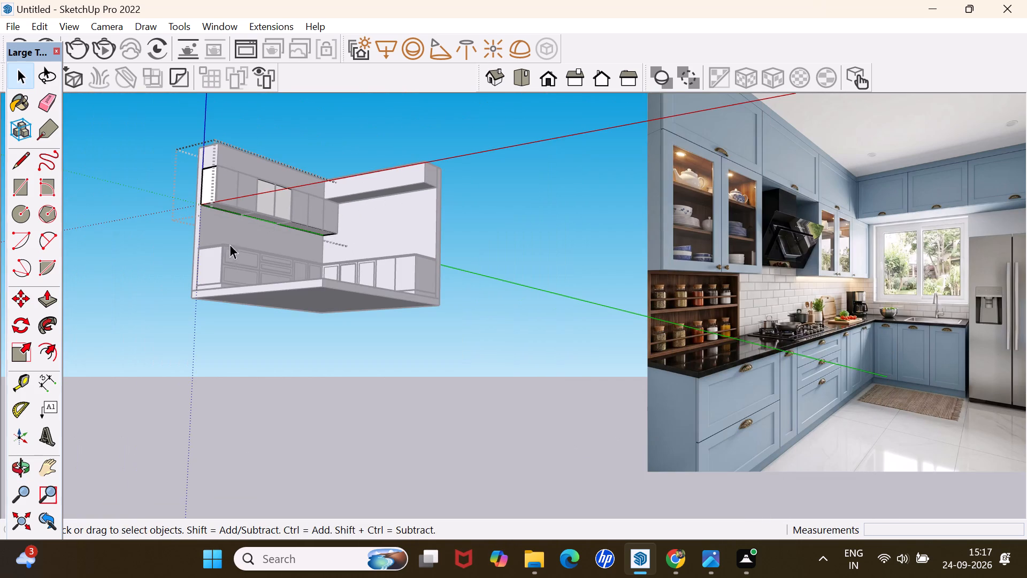
pyautogui.click(93, 233)
pyautogui.click(122, 218)
pyautogui.moveTo(122, 216); pyautogui.dragTo(122, 197)
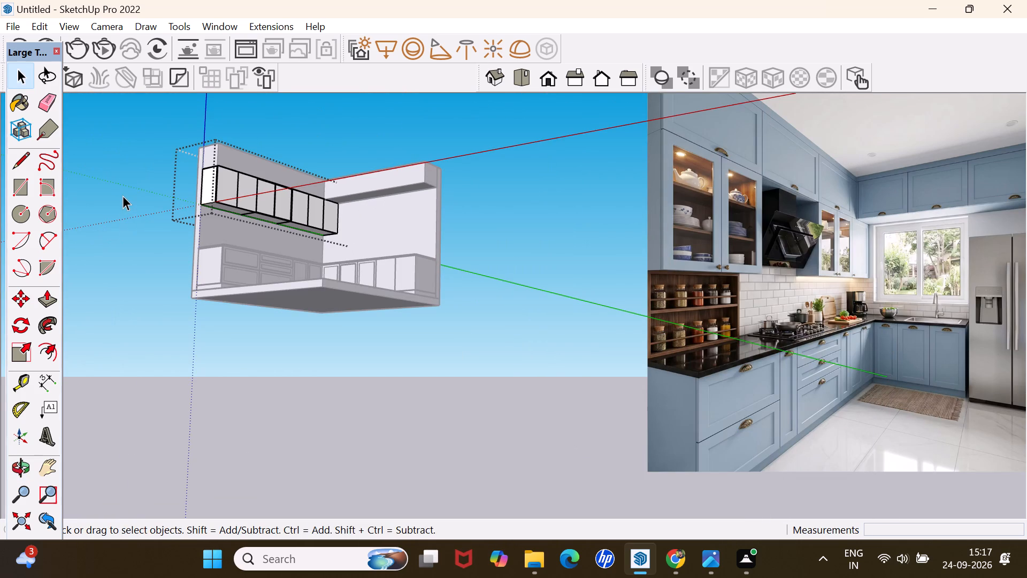
pyautogui.click(122, 195)
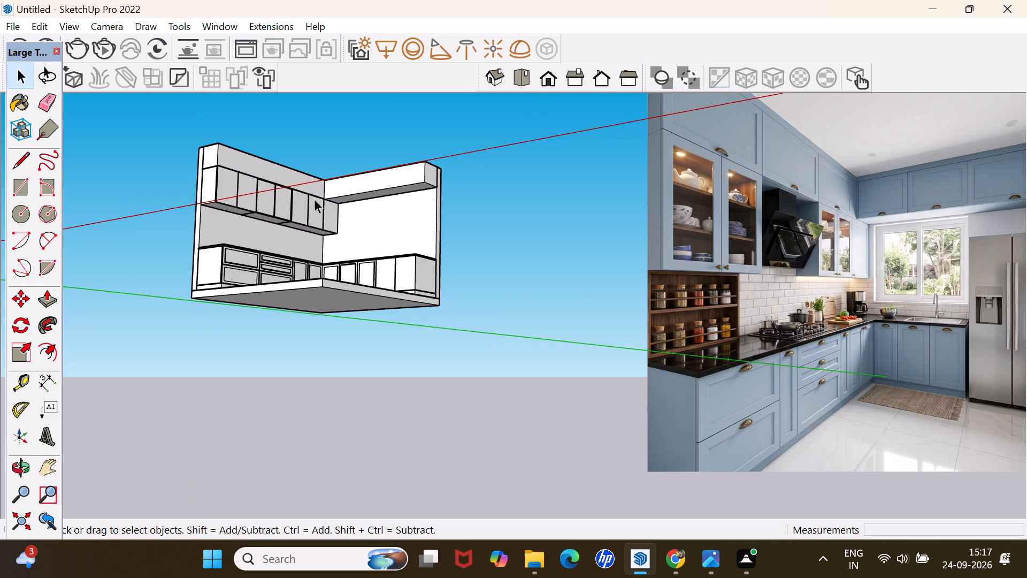
# Inside the left upper cabinet group, delete the narrow face along the top of the two-shutter opening and its front edge nearer the room corner.
pyautogui.scroll(17, 263, 194)
pyautogui.scroll(4, 303, 189)
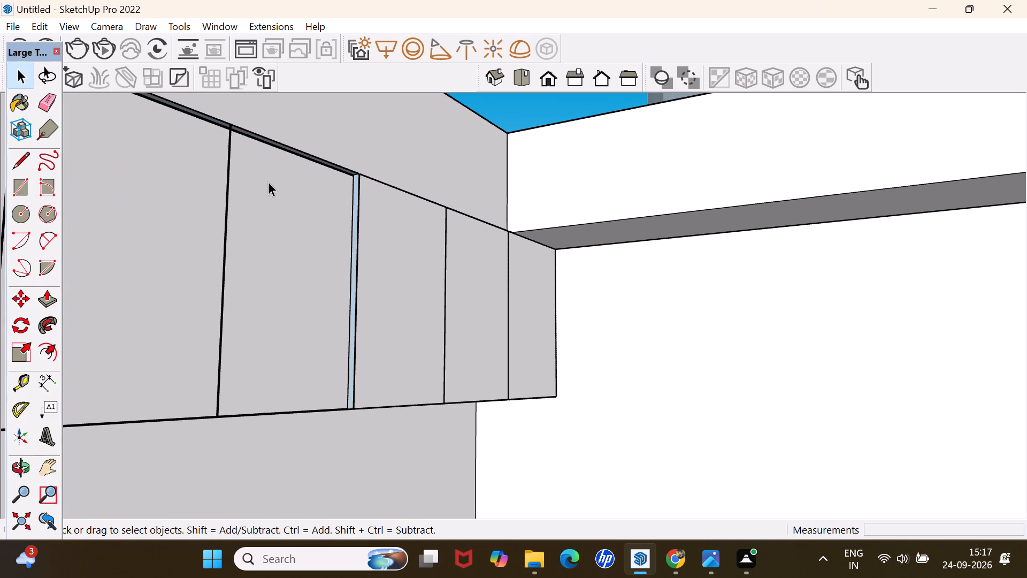
pyautogui.moveTo(272, 180); pyautogui.dragTo(334, 178, button='middle')
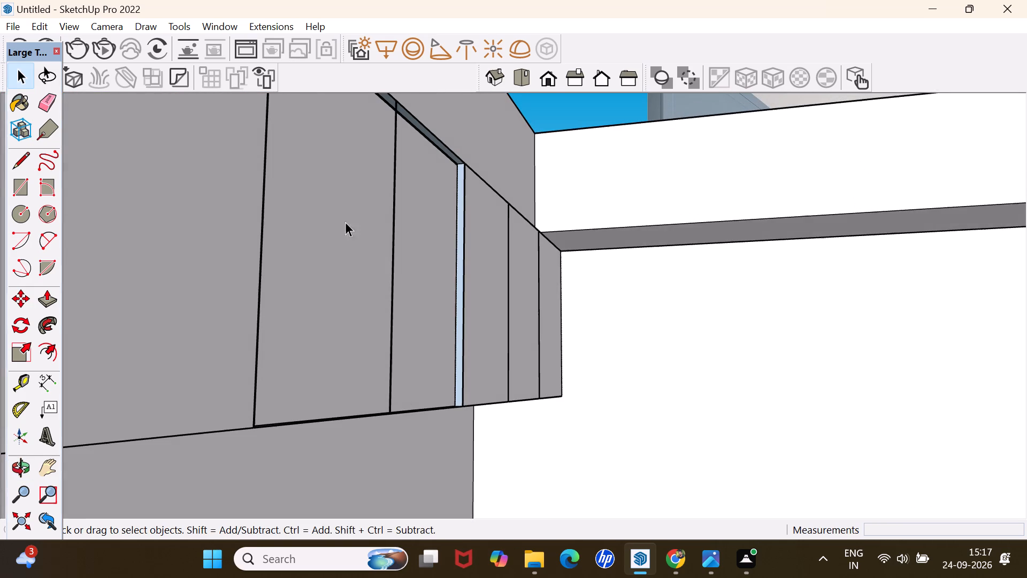
pyautogui.moveTo(446, 148); pyautogui.dragTo(446, 160)
pyautogui.tripleClick(449, 154)
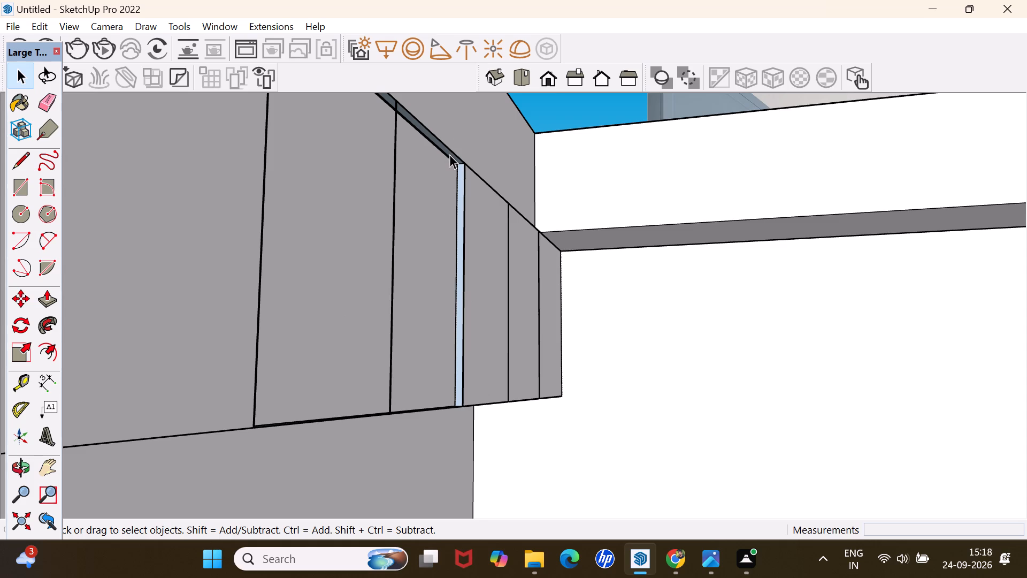
pyautogui.click(449, 154)
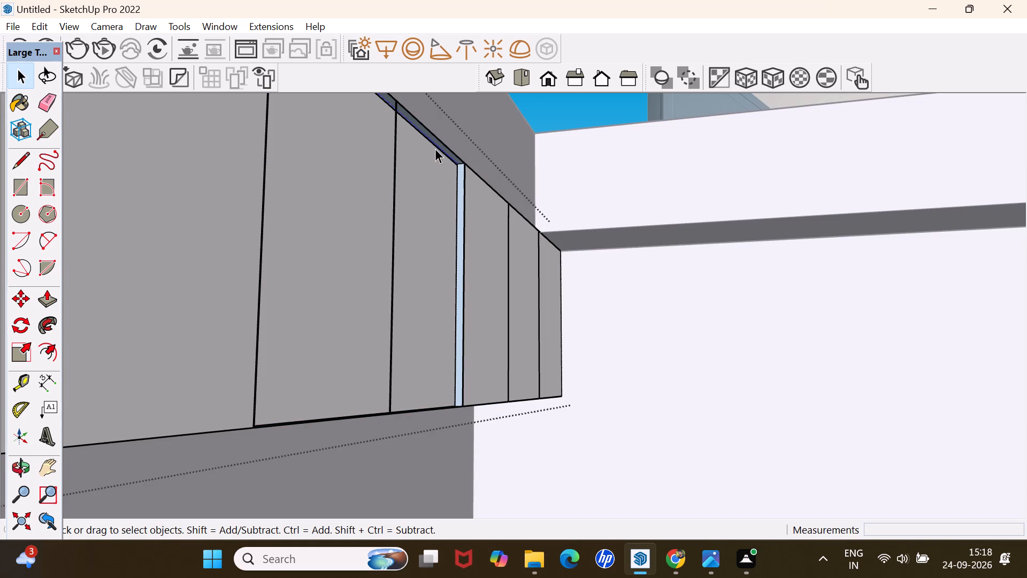
pyautogui.click(434, 143)
pyautogui.click(434, 143)
pyautogui.press('Delete')
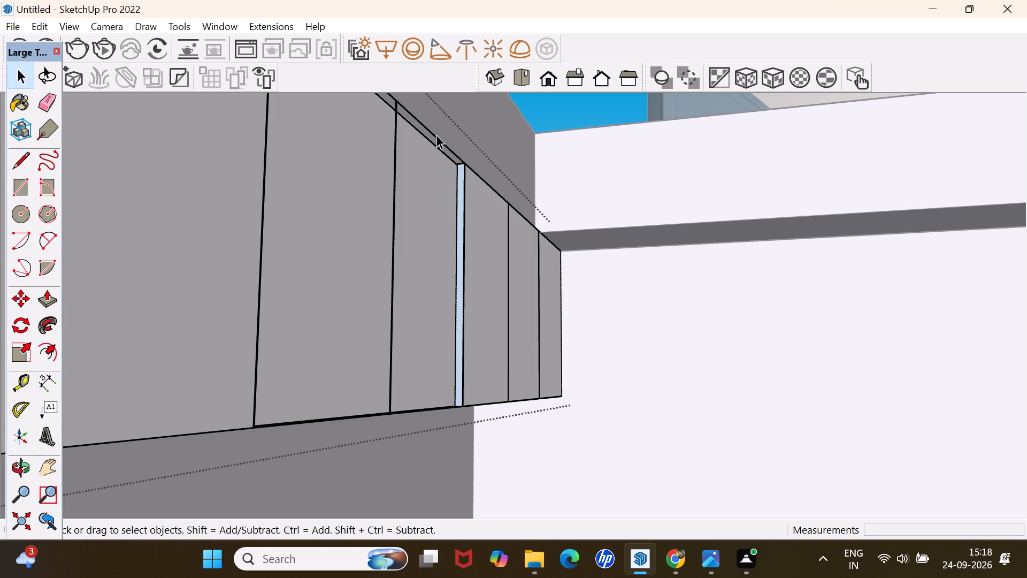
pyautogui.click(424, 124)
pyautogui.press('Delete')
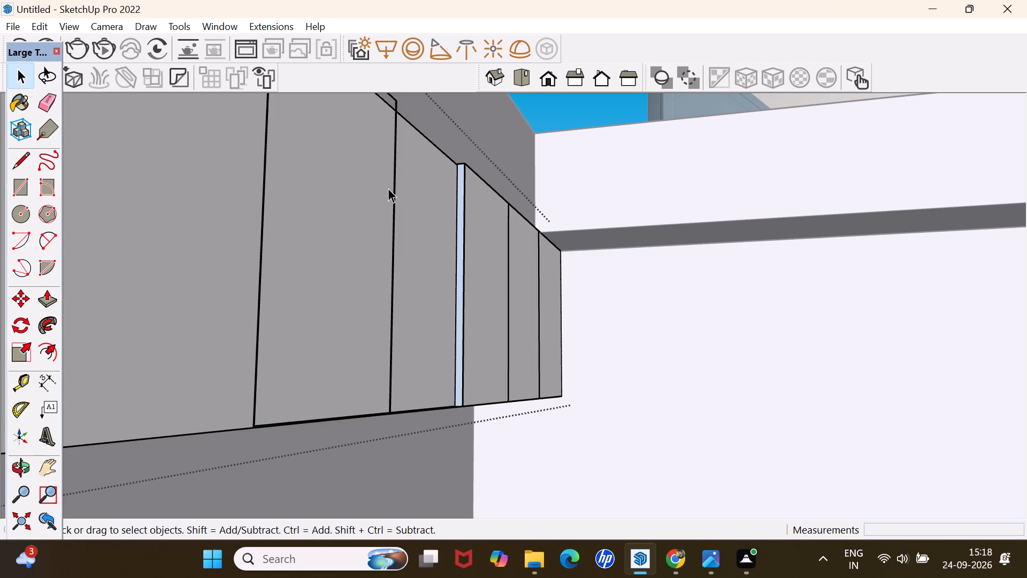
# Delete the leftover vertical divider edges in the middle of the shutter opening and the remaining loose front edge along its top.
pyautogui.click(395, 172)
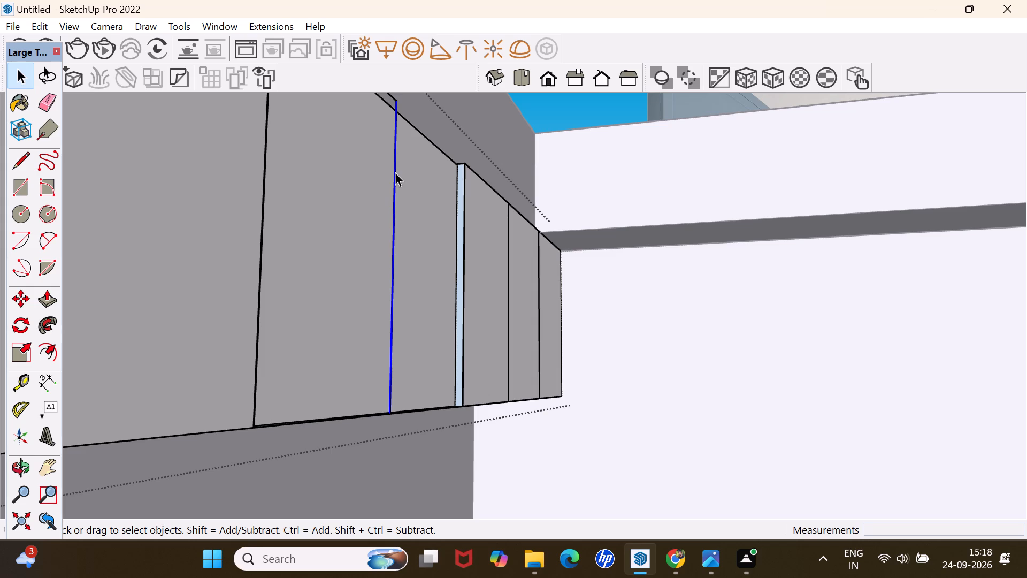
pyautogui.press('Delete')
pyautogui.click(395, 172)
pyautogui.press('Delete')
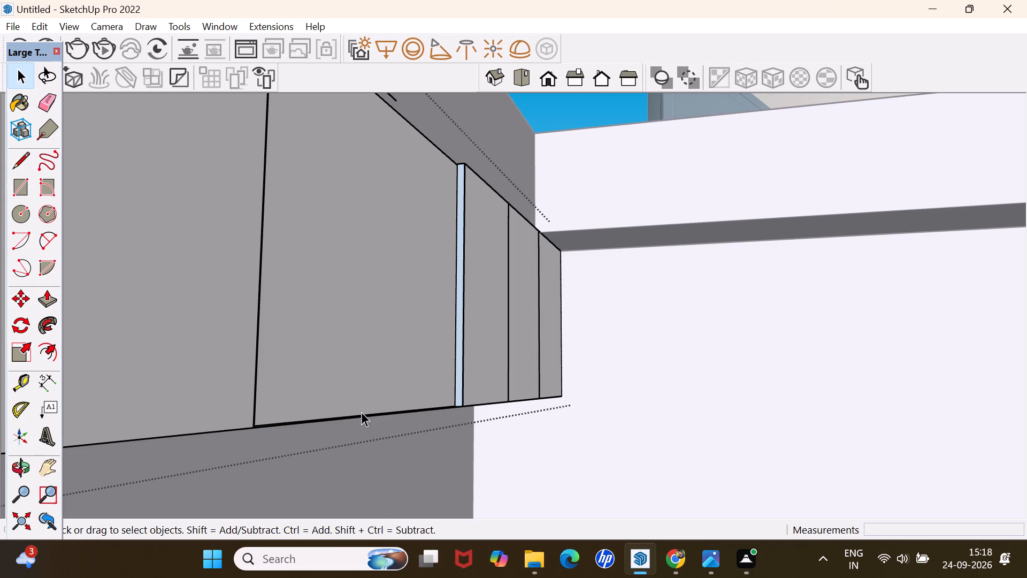
pyautogui.scroll(-10, 390, 294)
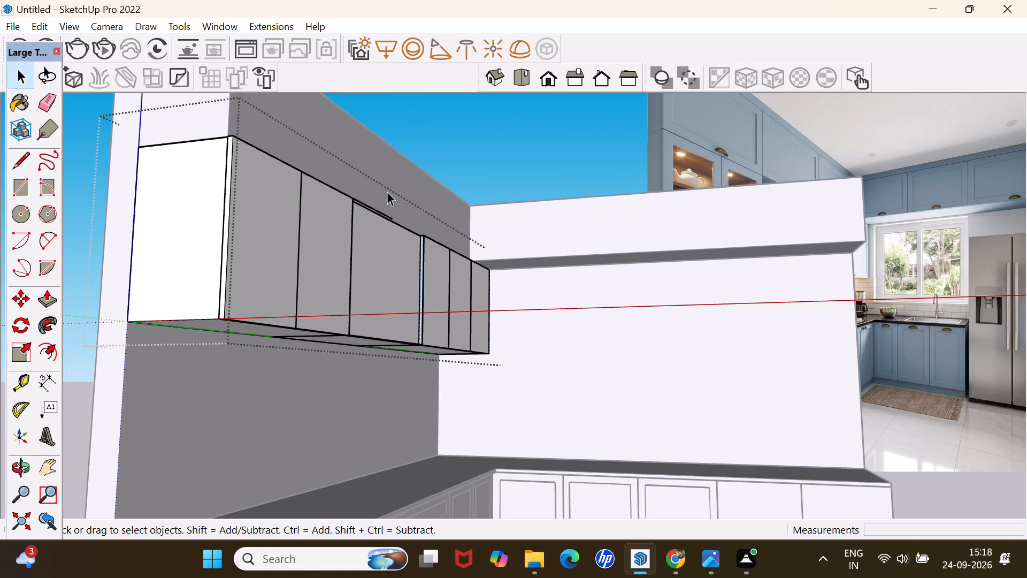
pyautogui.scroll(14, 366, 201)
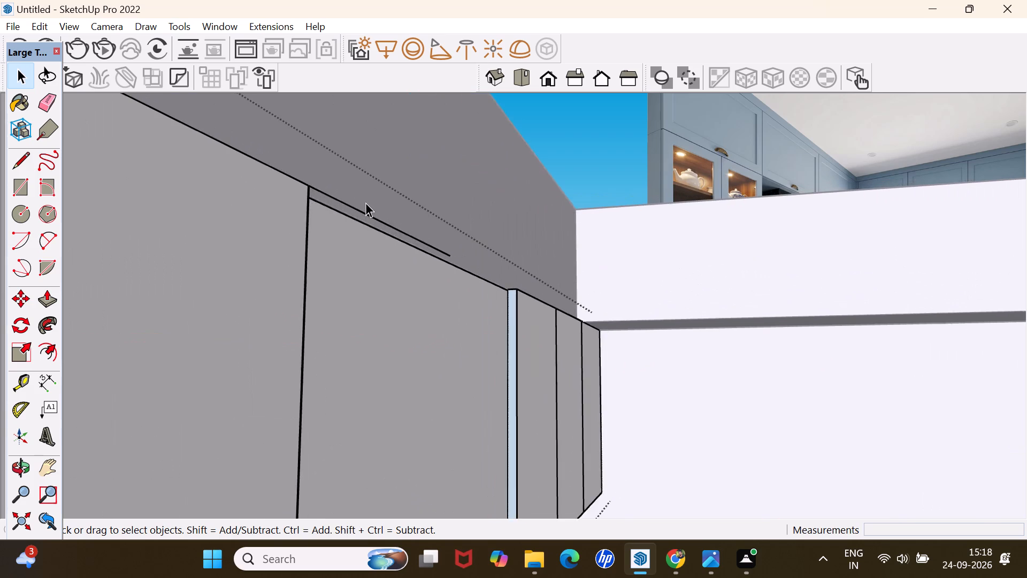
pyautogui.scroll(4, 365, 202)
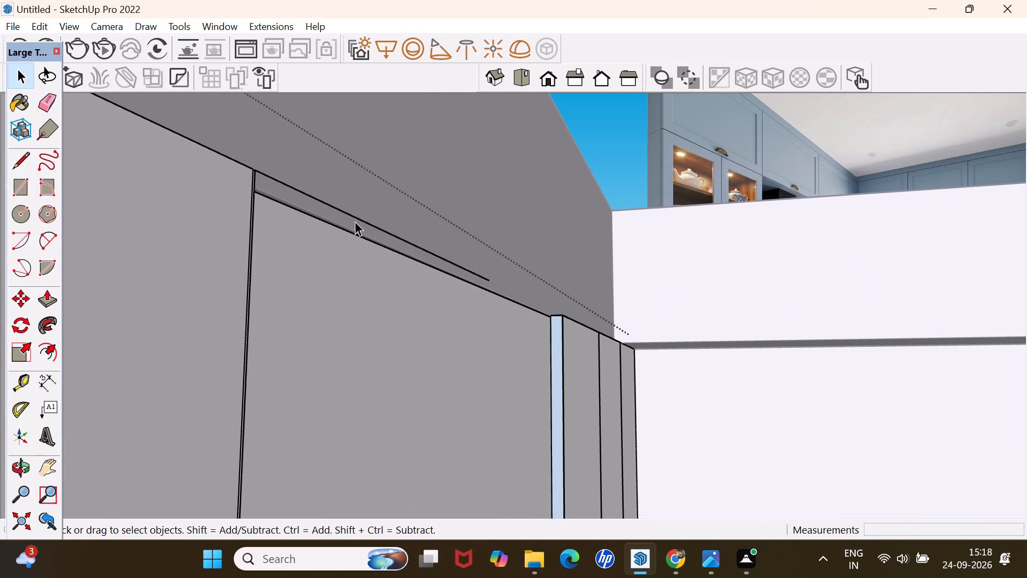
pyautogui.click(355, 222)
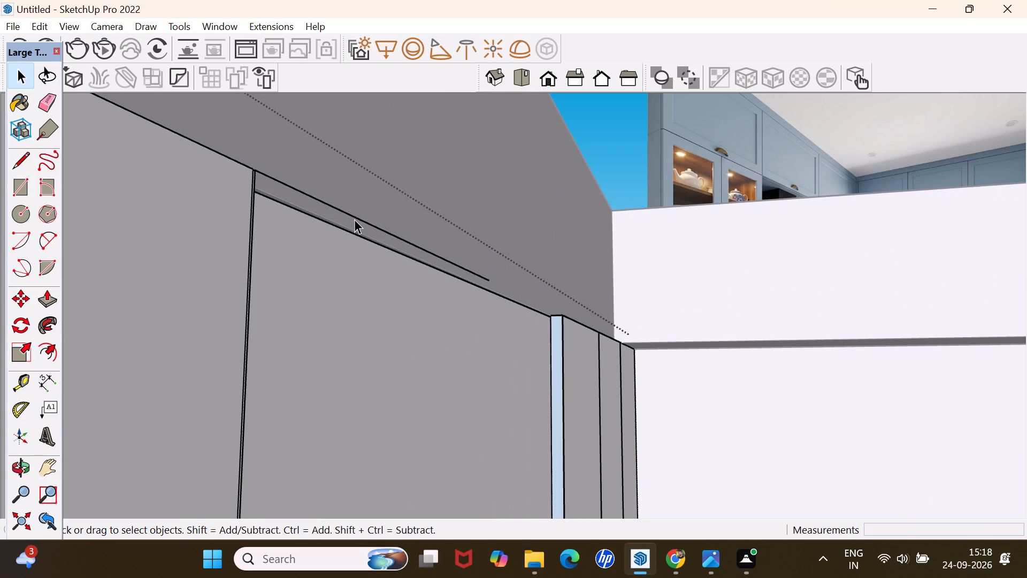
pyautogui.click(354, 219)
pyautogui.press('Delete')
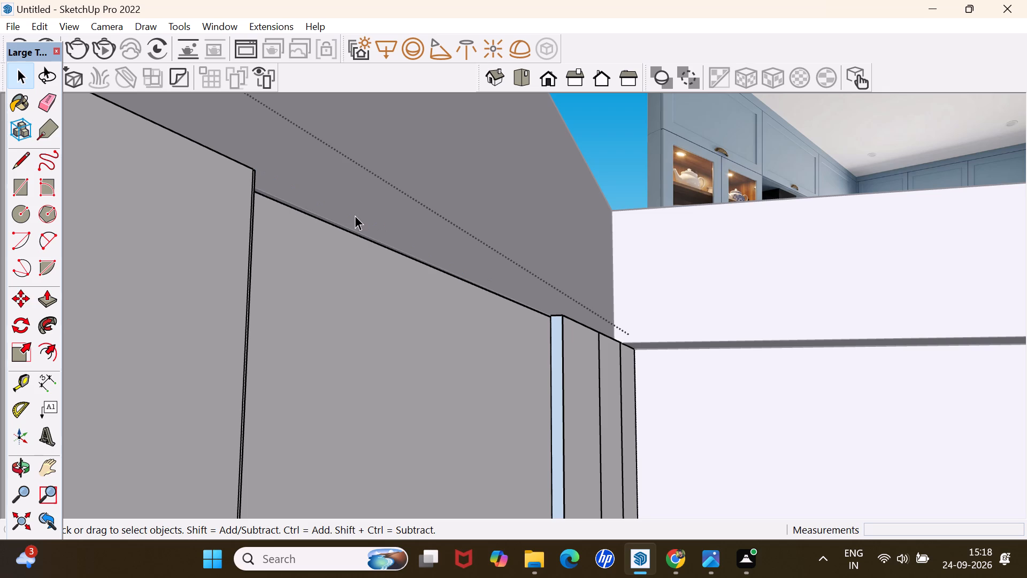
# Delete the narrow face along the bottom of the shutter opening and its leftover front edge.
pyautogui.scroll(-19, 361, 215)
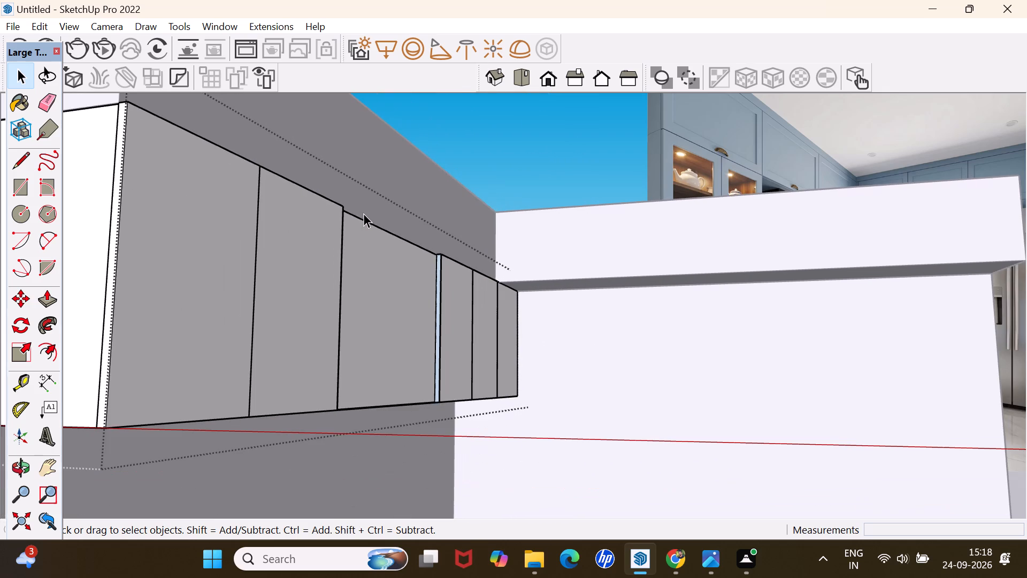
pyautogui.moveTo(362, 337); pyautogui.dragTo(379, 419, button='middle')
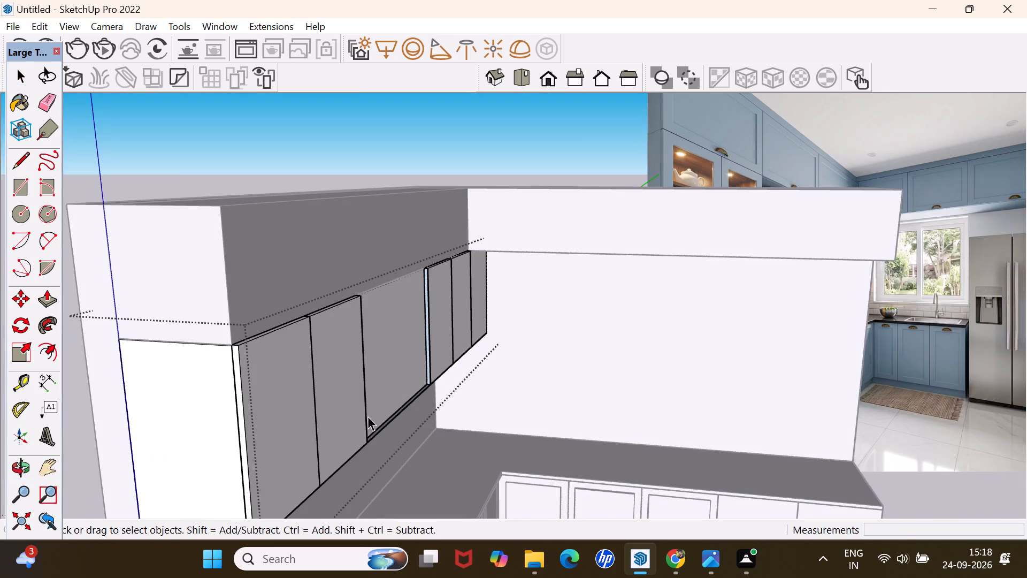
pyautogui.scroll(9, 402, 413)
pyautogui.click(408, 405)
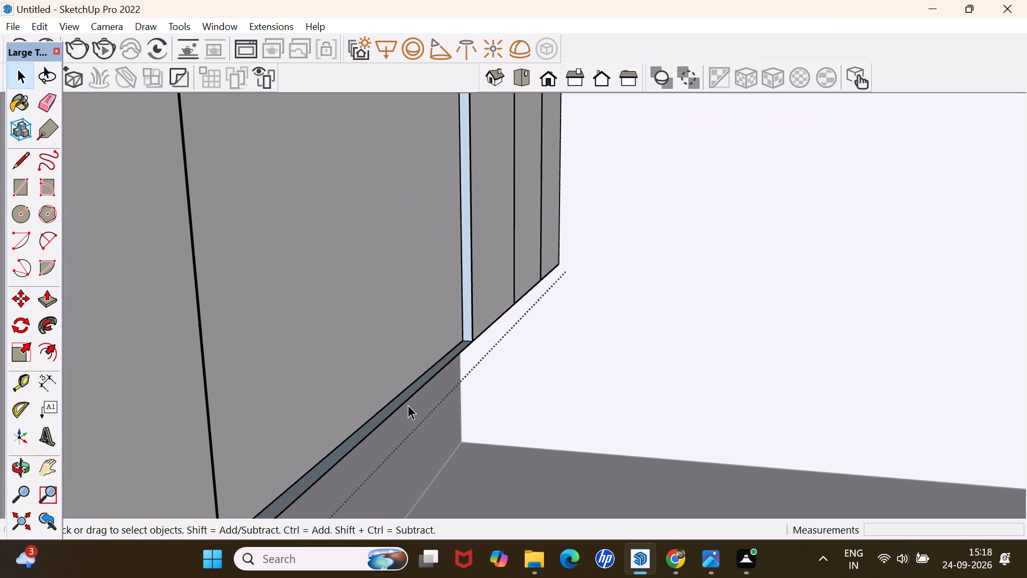
pyautogui.click(397, 397)
pyautogui.click(403, 397)
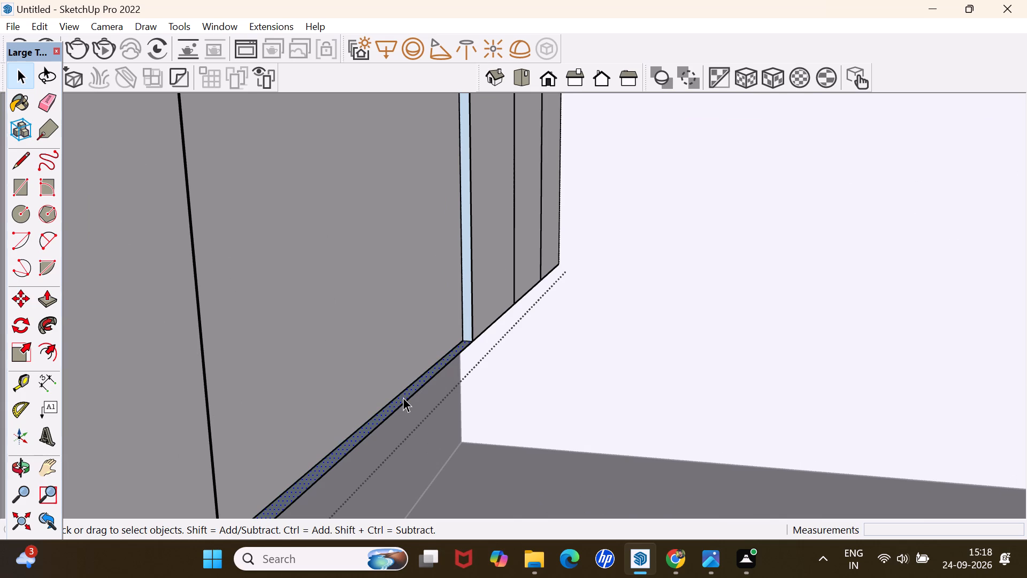
pyautogui.press('Delete')
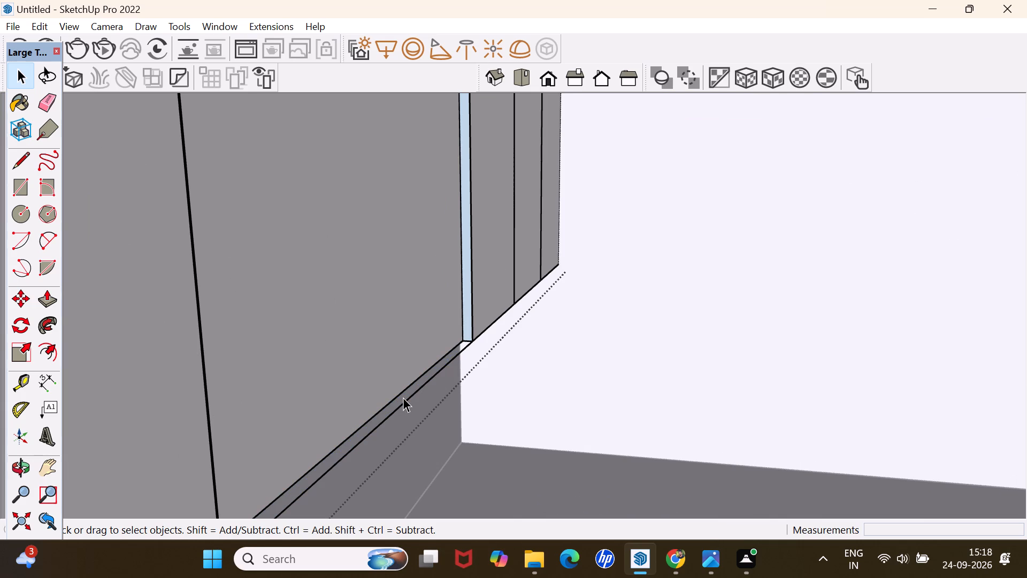
pyautogui.click(408, 400)
pyautogui.press('Delete')
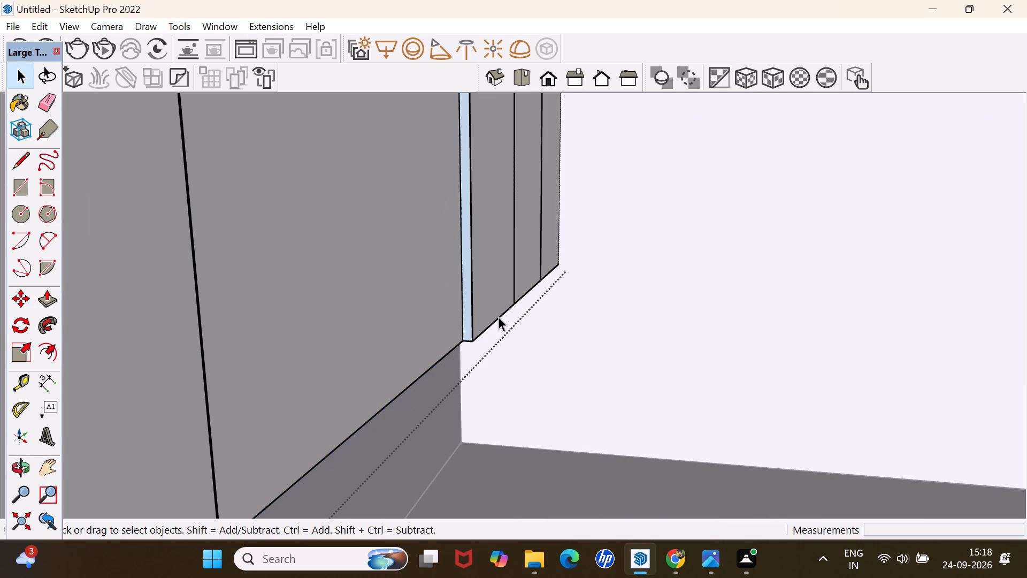
# Open the nested panel group and draw a 1' 6" line across the underside from the opening's corner nearer the room corner to the wall edge.
pyautogui.scroll(-6, 465, 239)
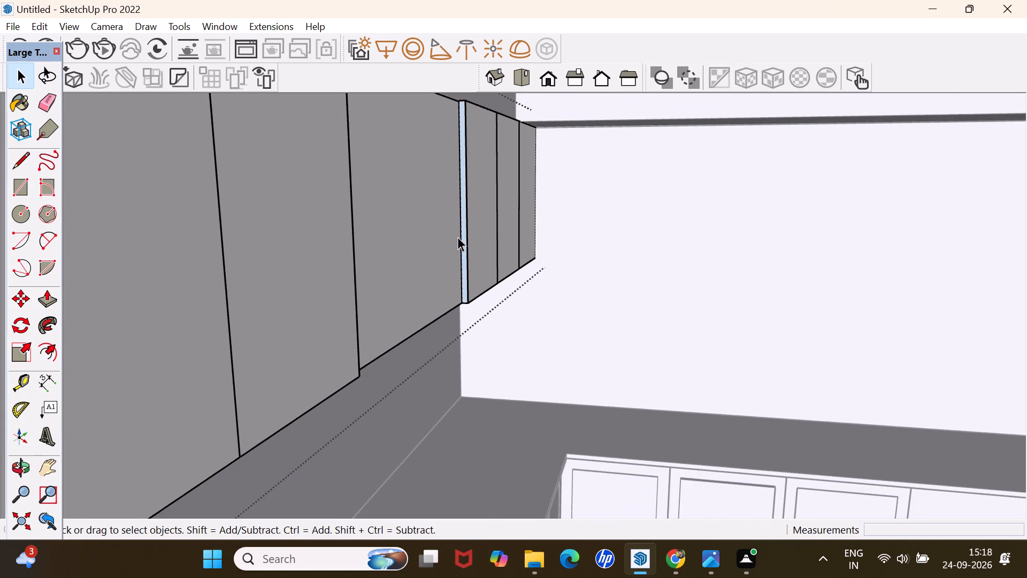
pyautogui.scroll(-2, 454, 236)
pyautogui.moveTo(431, 256); pyautogui.dragTo(371, 345, button='middle')
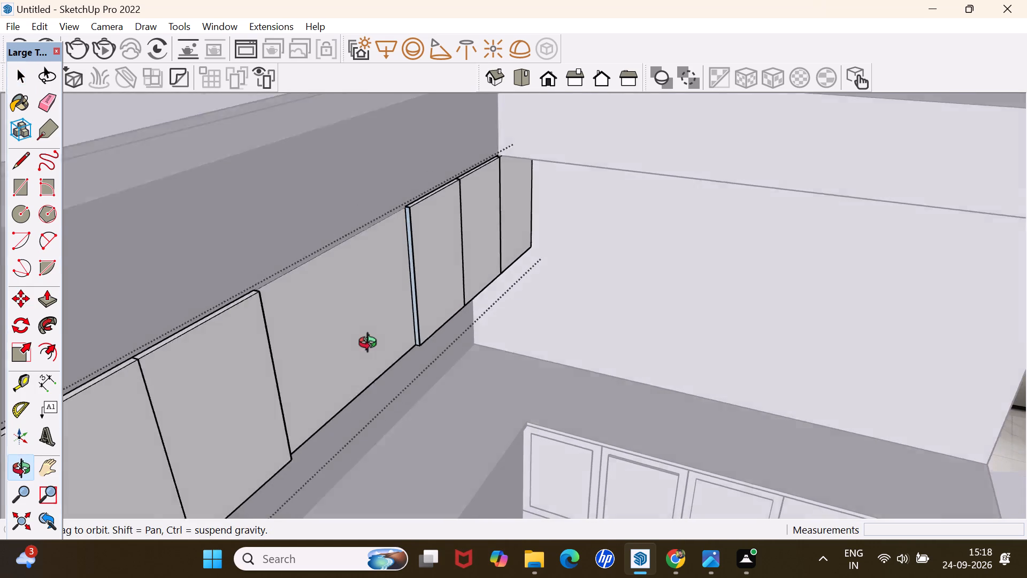
pyautogui.moveTo(371, 345); pyautogui.dragTo(335, 206, button='middle')
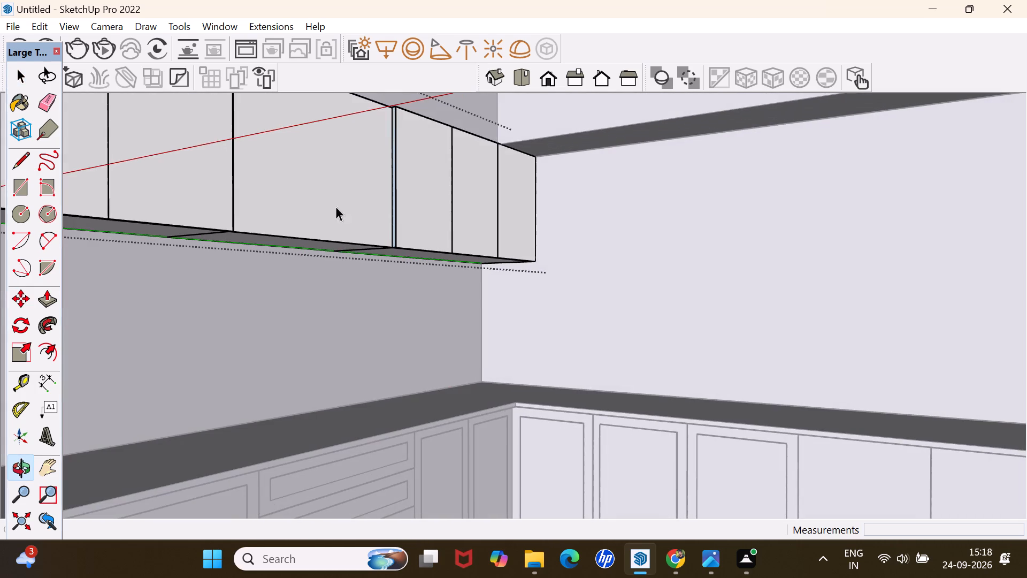
pyautogui.tripleClick(327, 202)
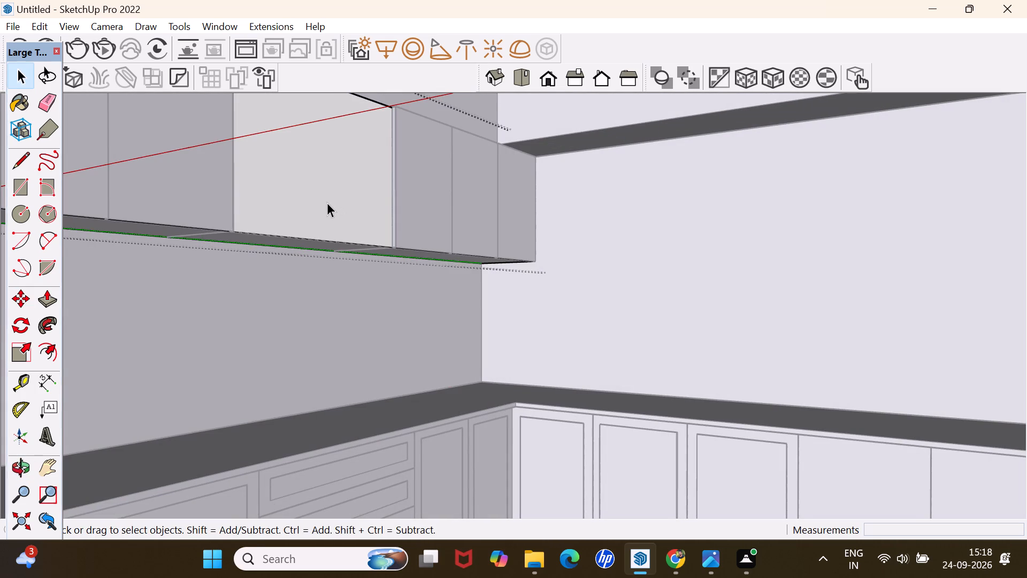
pyautogui.click(327, 202)
pyautogui.click(327, 202)
pyautogui.click(327, 202)
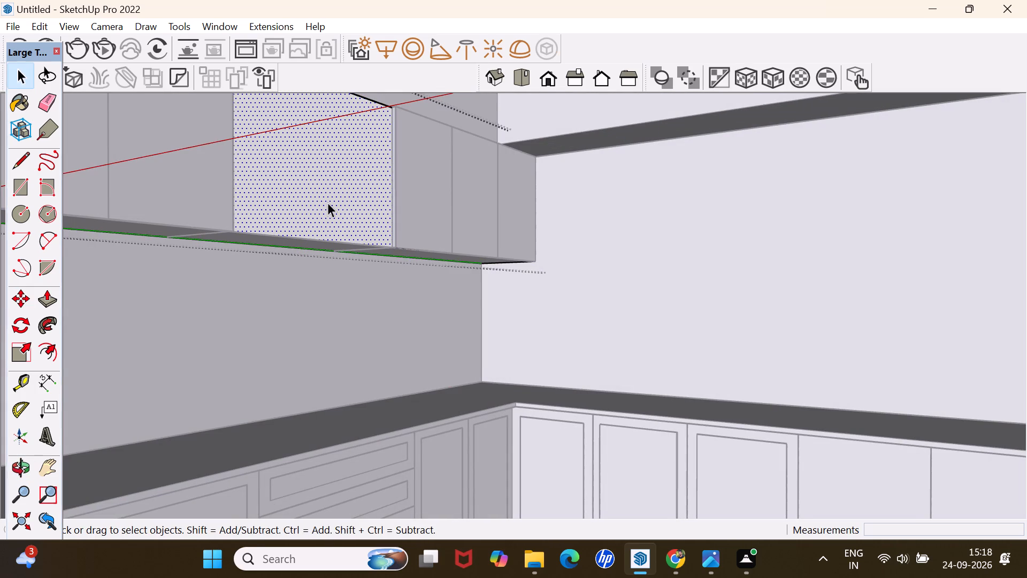
pyautogui.tripleClick(327, 202)
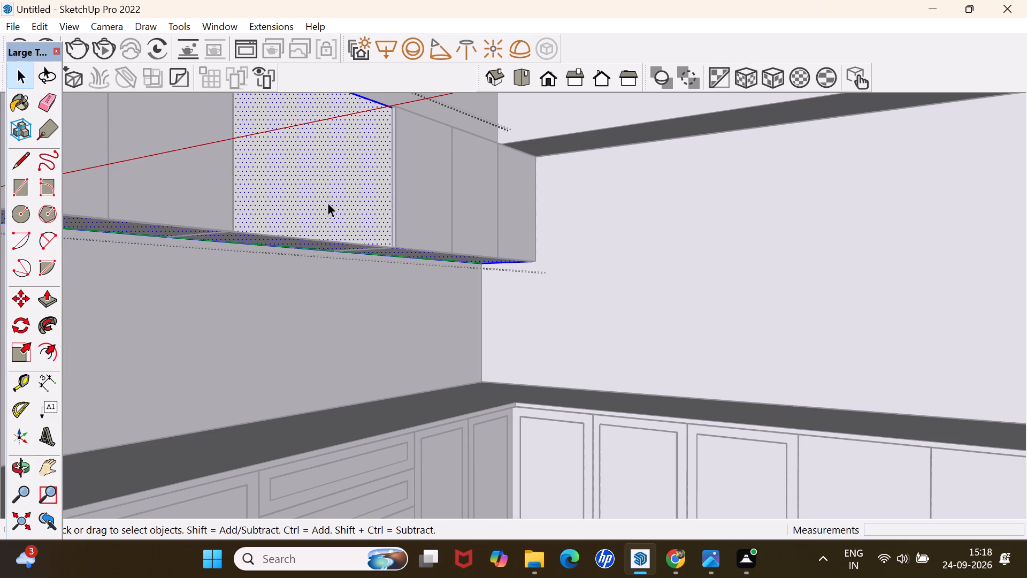
pyautogui.moveTo(419, 476); pyautogui.dragTo(426, 399, button='middle')
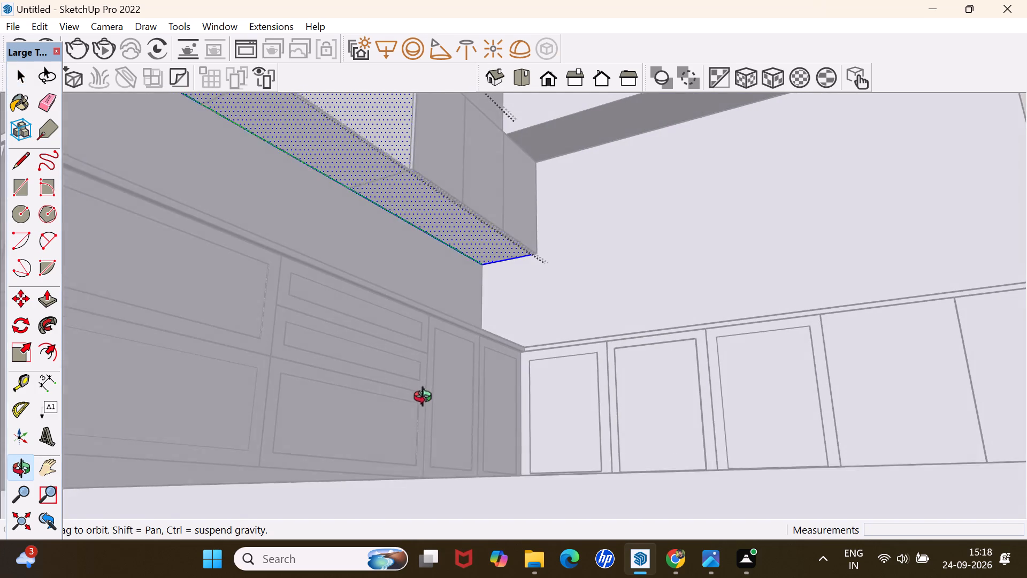
pyautogui.moveTo(426, 399); pyautogui.dragTo(425, 399, button='middle')
pyautogui.scroll(9, 381, 134)
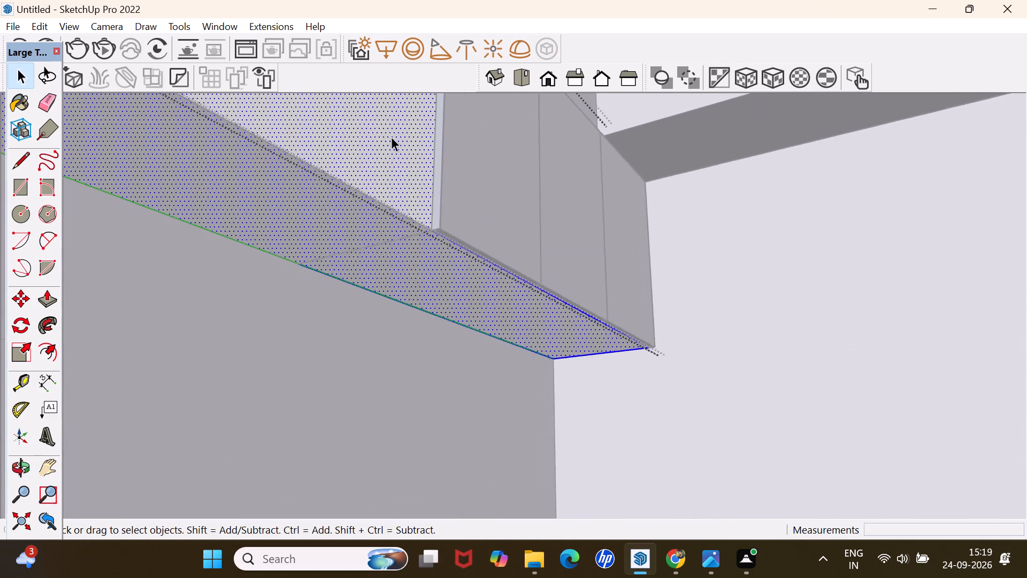
pyautogui.scroll(5, 391, 138)
pyautogui.press('l')
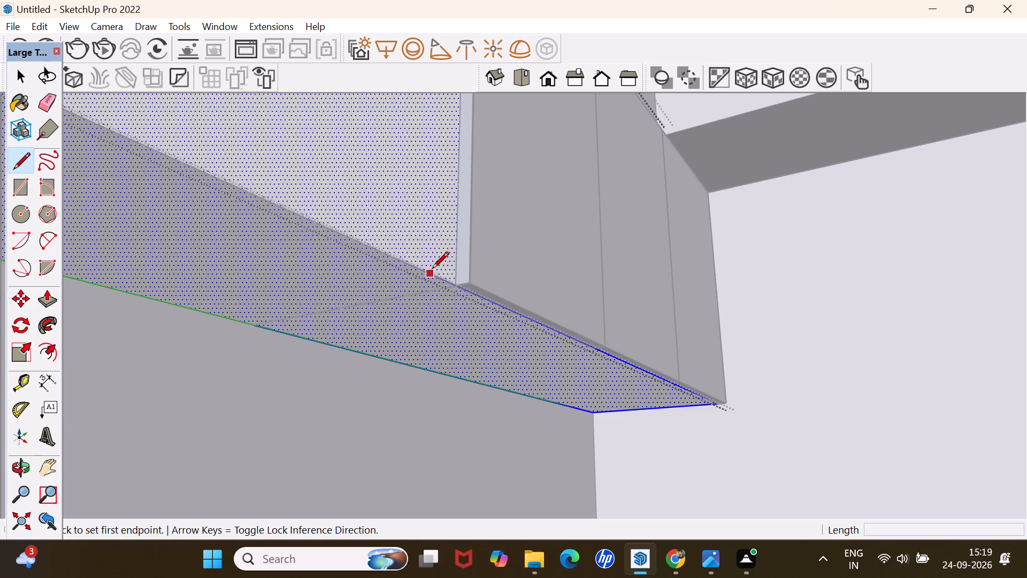
pyautogui.click(457, 289)
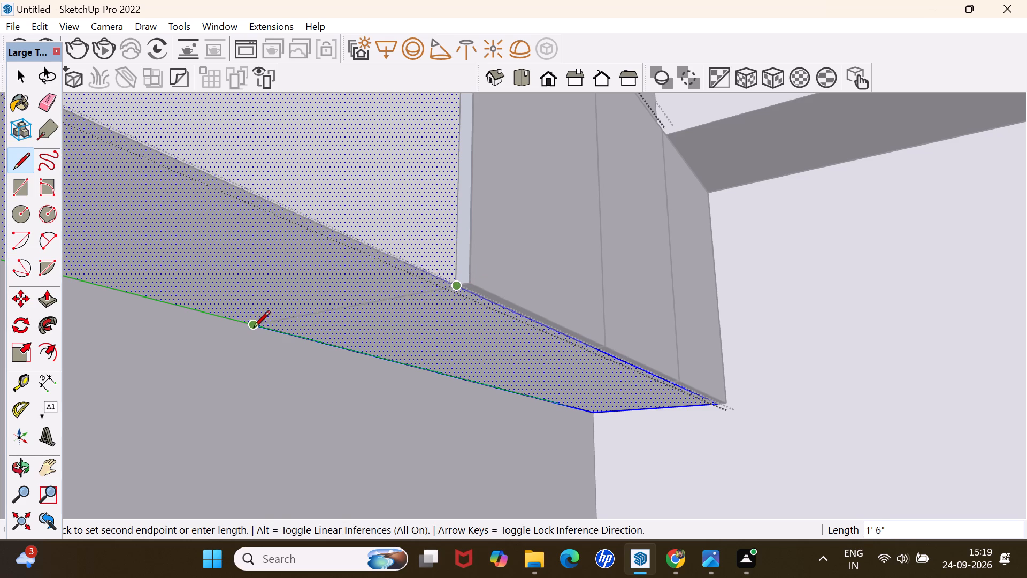
pyautogui.click(251, 331)
# Draw a second 1' 6" line across the cabinet underside, from the wall edge to the shutter opening's corner farther from the room corner.
pyautogui.scroll(-10, 257, 304)
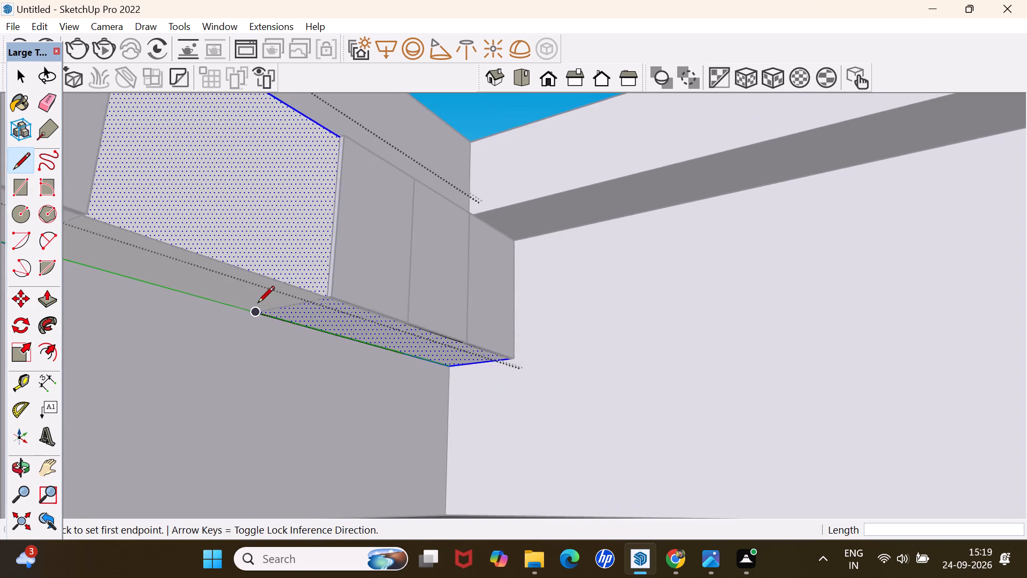
pyautogui.scroll(-8, 257, 304)
pyautogui.scroll(10, 152, 262)
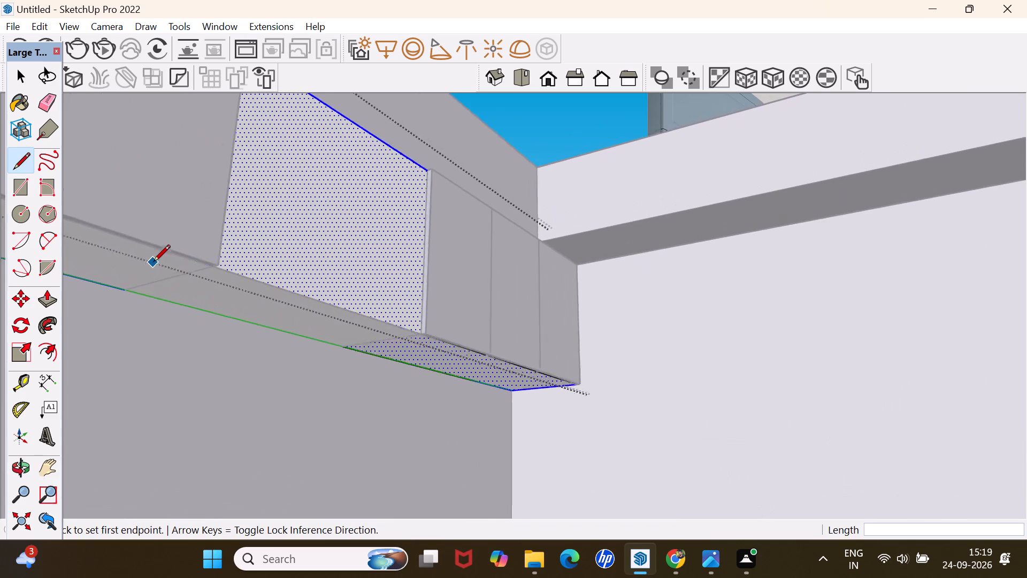
pyautogui.scroll(1, 153, 263)
pyautogui.click(129, 295)
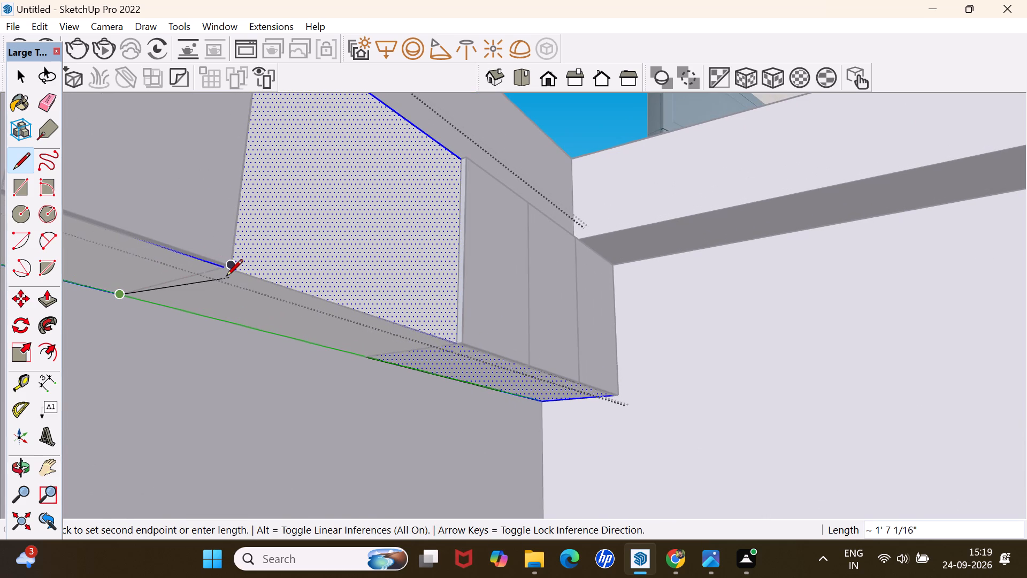
pyautogui.scroll(20, 225, 280)
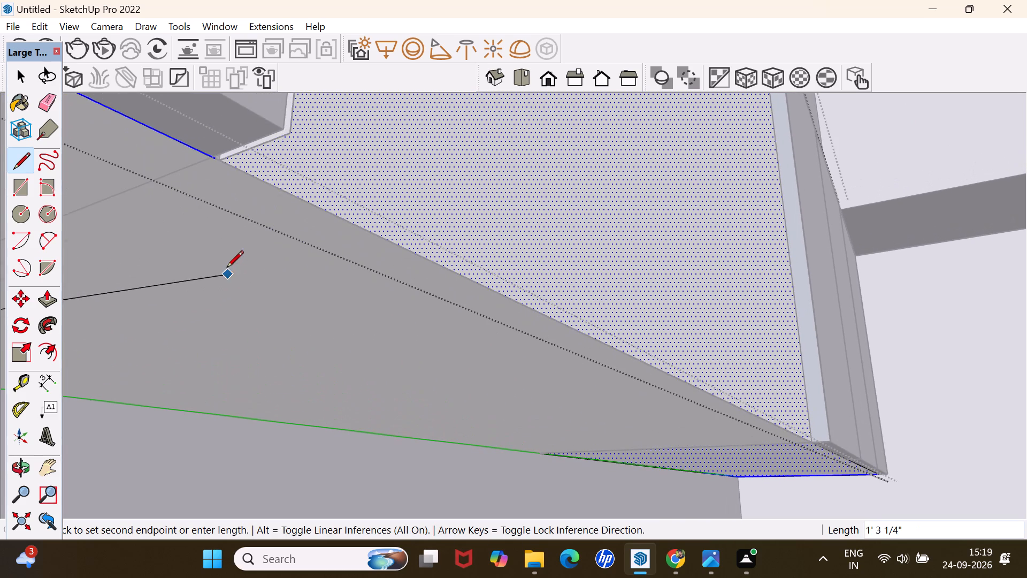
pyautogui.click(220, 158)
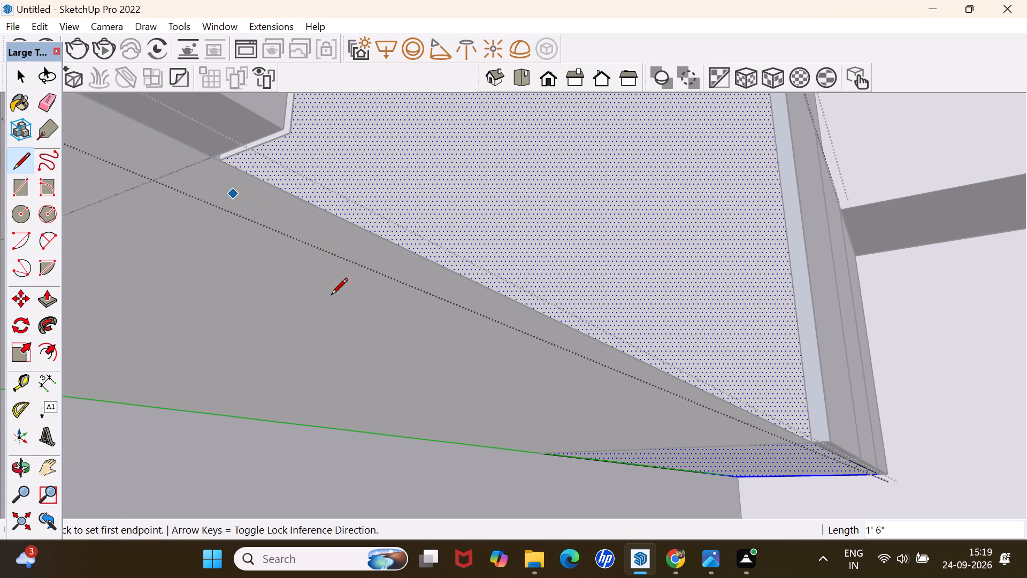
# Delete the underside face between the two cross lines below the shutter opening.
pyautogui.press('space')
pyautogui.click(356, 306)
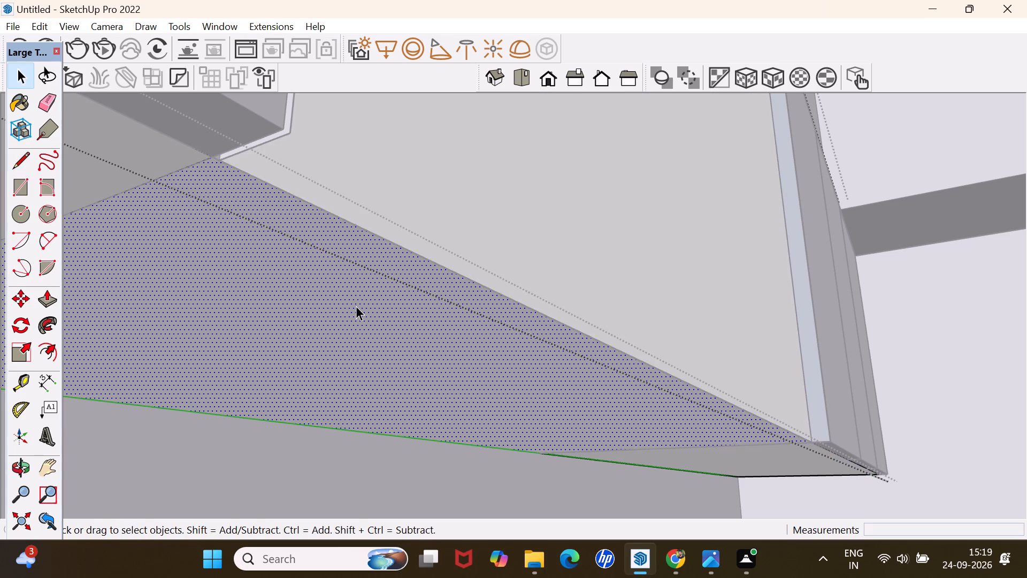
pyautogui.press('Delete')
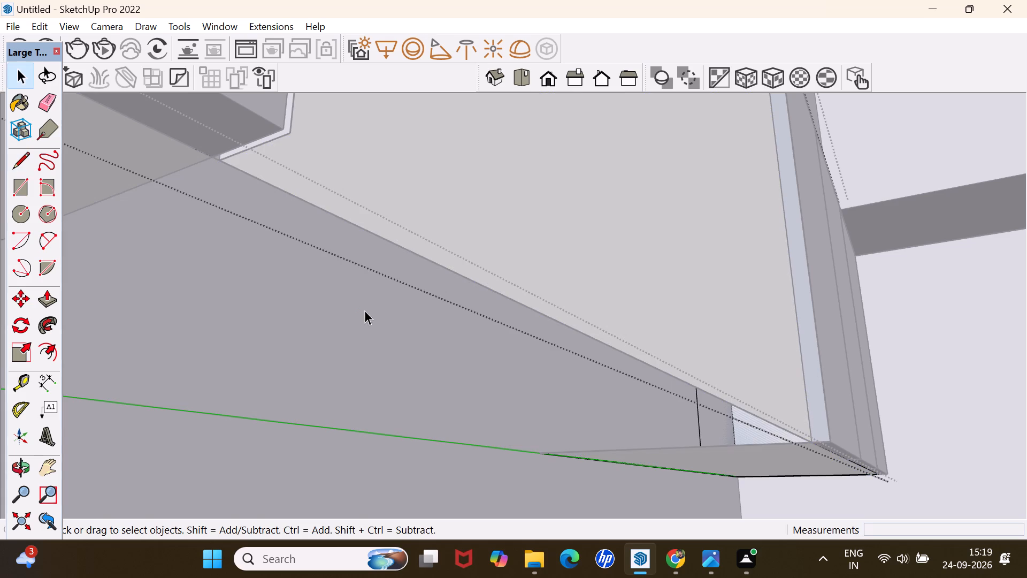
# Draw a vertical line about 2' 6 1/8" long up the shutter opening's side nearer the room corner, from its bottom to its top corner.
pyautogui.click(491, 226)
pyautogui.moveTo(500, 228); pyautogui.dragTo(500, 229, button='middle')
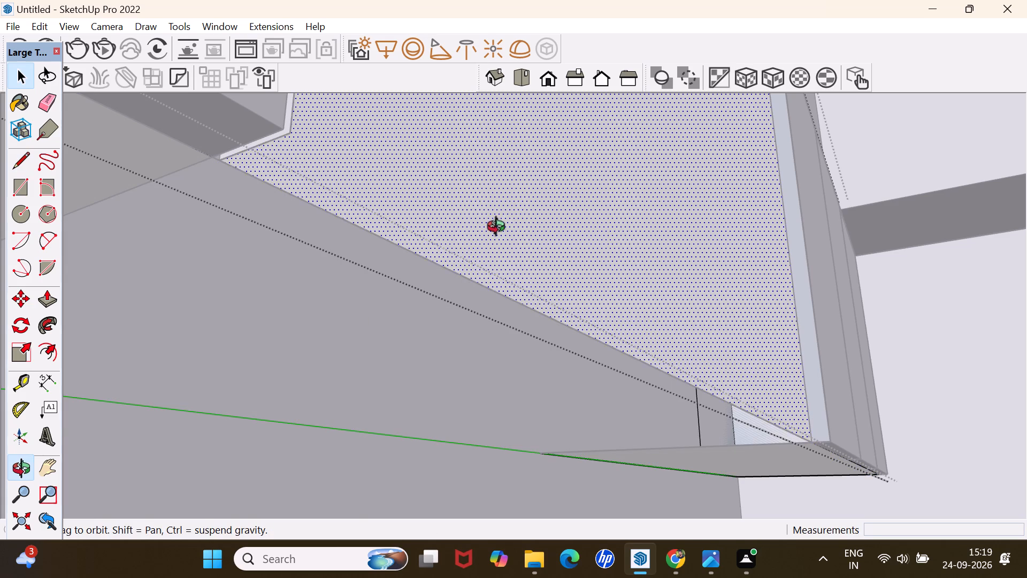
pyautogui.moveTo(500, 229); pyautogui.dragTo(412, 324, button='middle')
pyautogui.scroll(-12, 404, 322)
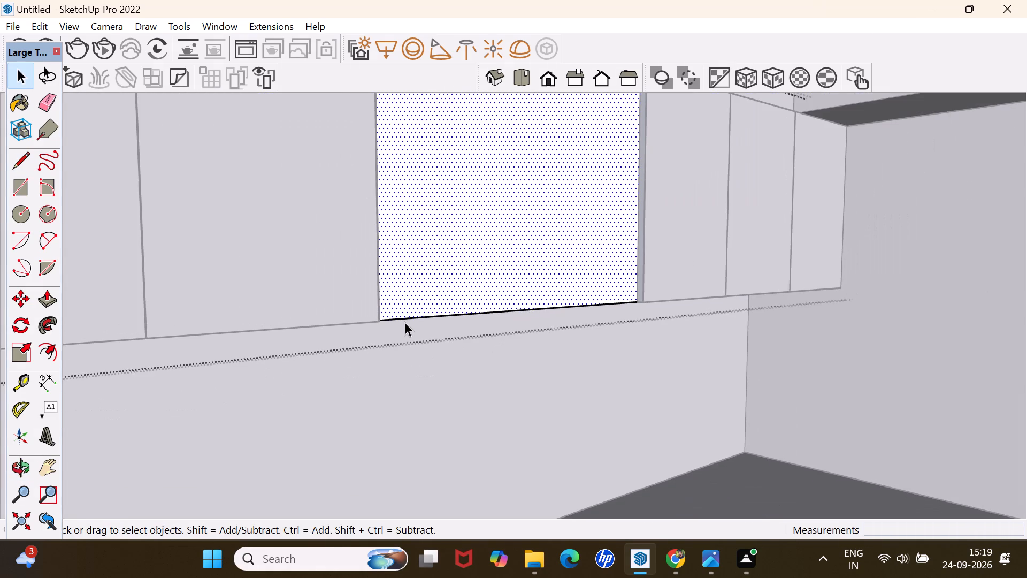
pyautogui.press('space')
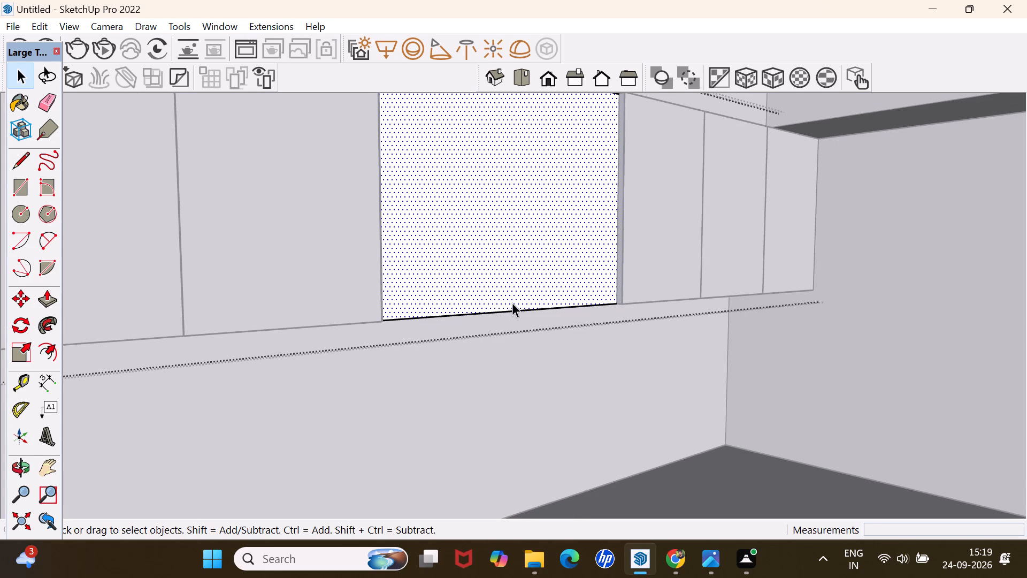
pyautogui.click(516, 302)
pyautogui.press('l')
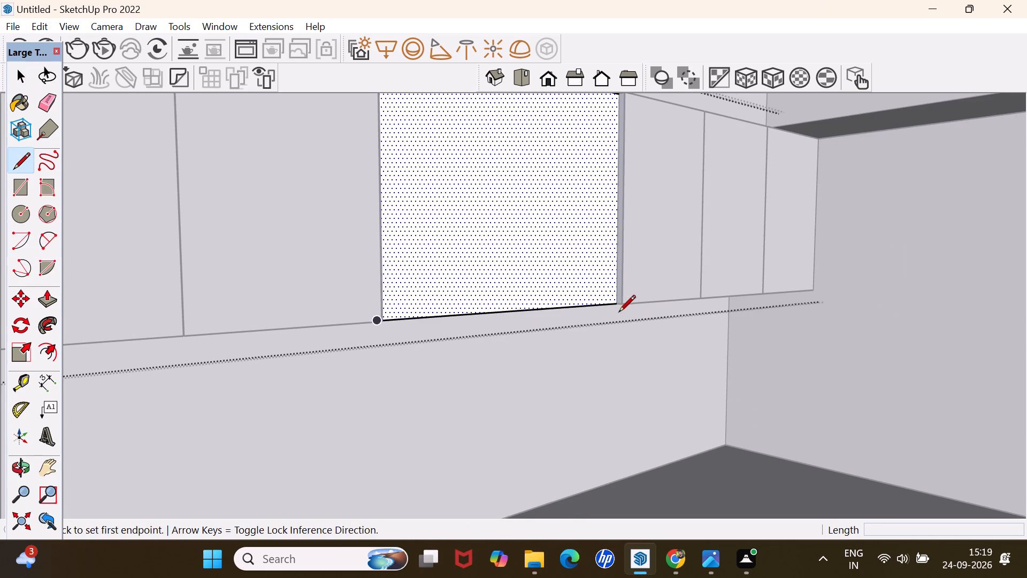
pyautogui.click(614, 306)
pyautogui.scroll(-5, 618, 130)
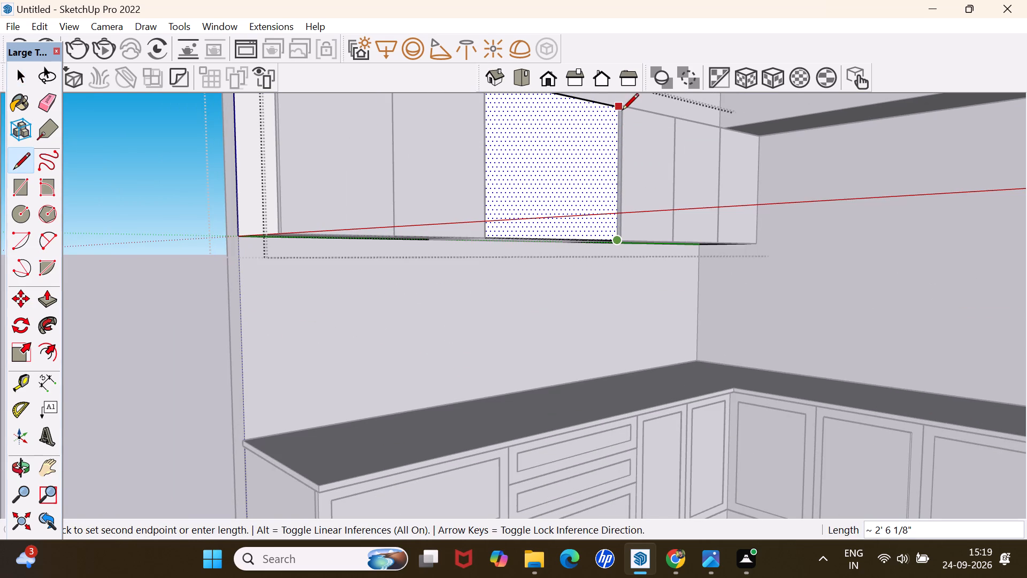
pyautogui.click(622, 111)
pyautogui.press('space')
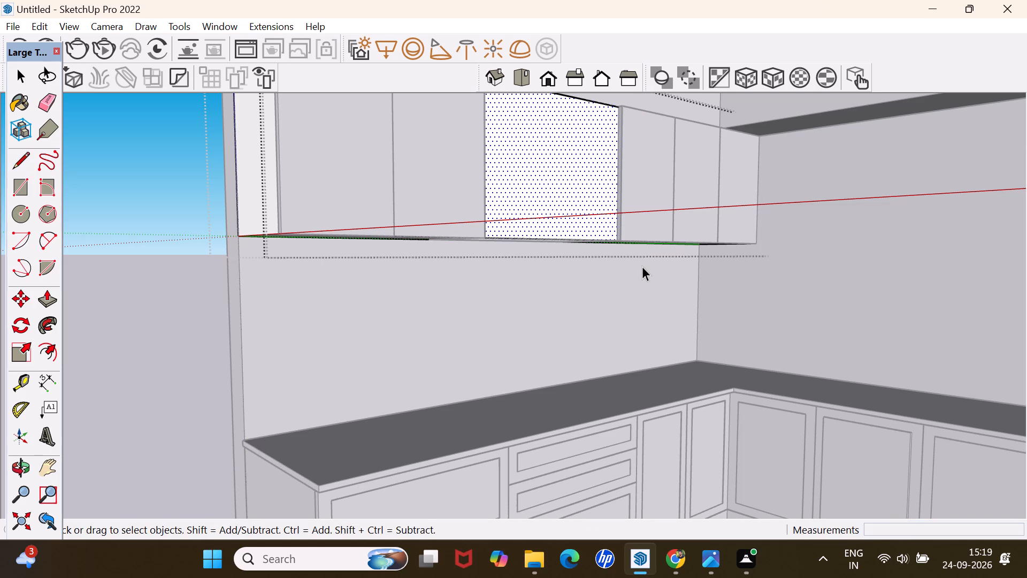
# Draw a matching vertical line about 2' 6 1/8" long up the opening's side farther from the room corner.
pyautogui.moveTo(634, 275); pyautogui.dragTo(387, 293, button='middle')
pyautogui.press('l')
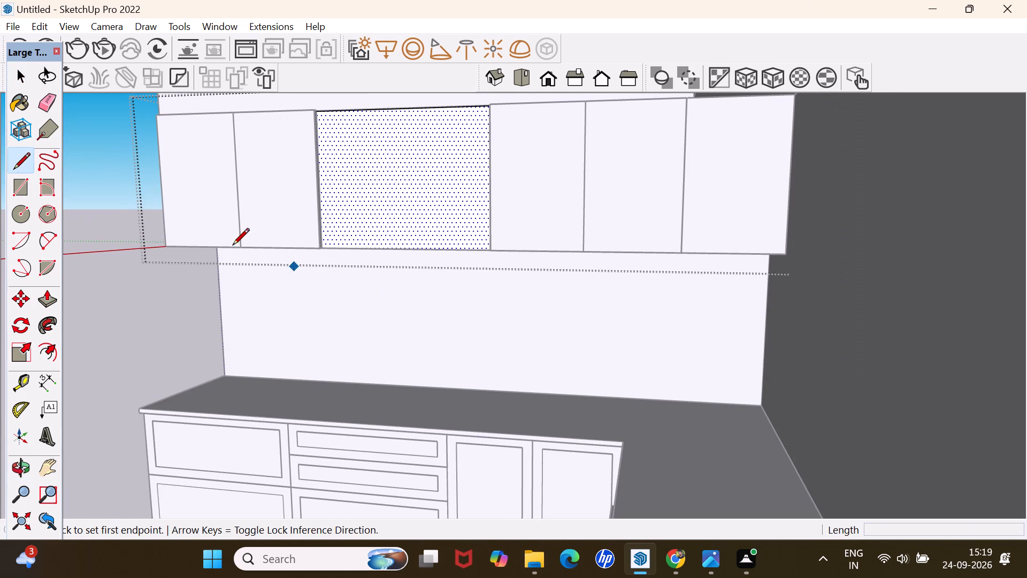
pyautogui.scroll(12, 348, 238)
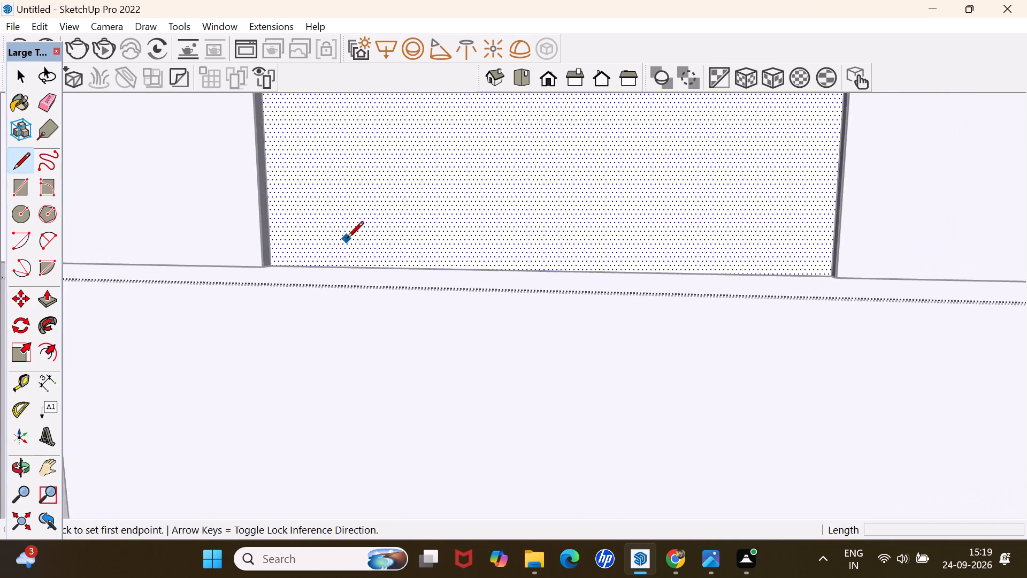
pyautogui.scroll(4, 347, 239)
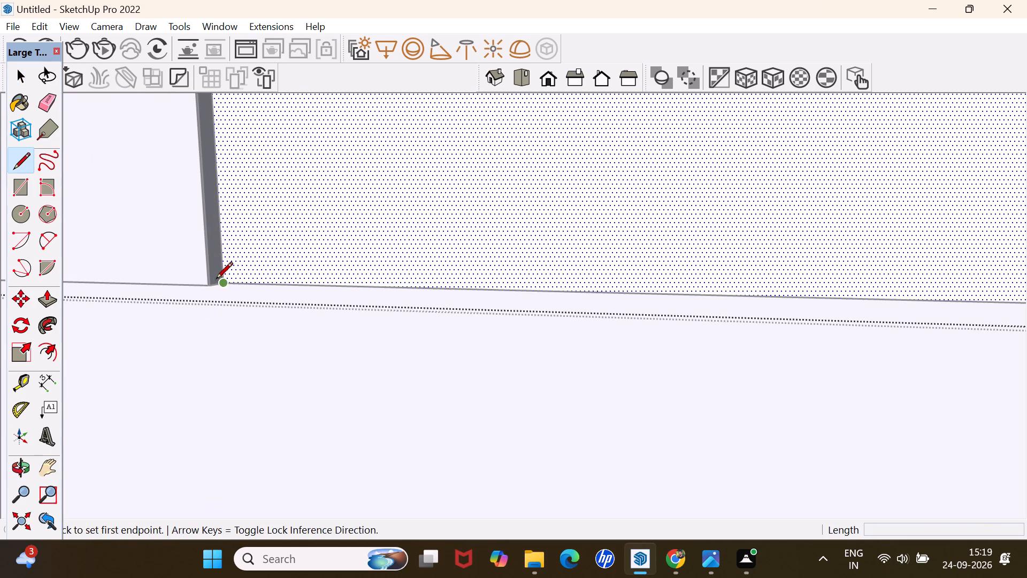
pyautogui.click(228, 281)
pyautogui.scroll(-2, 233, 237)
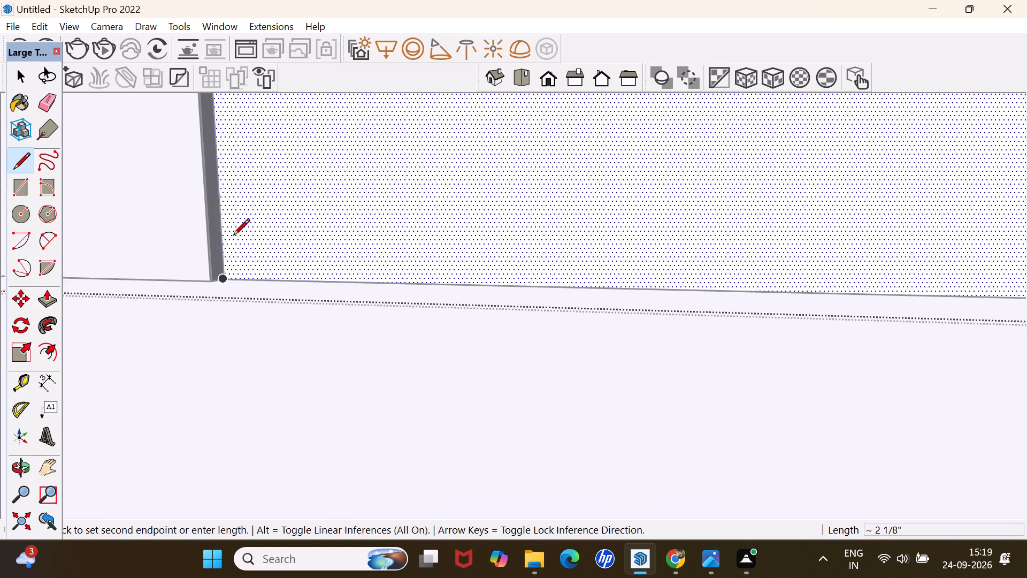
pyautogui.scroll(-2, 233, 237)
pyautogui.scroll(-19, 233, 235)
pyautogui.scroll(-4, 235, 235)
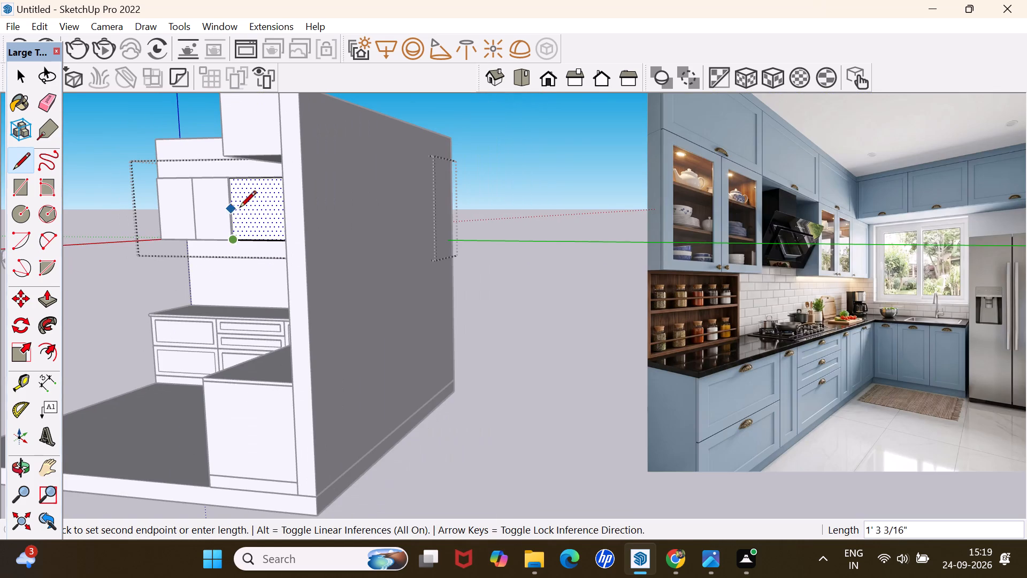
pyautogui.scroll(8, 240, 185)
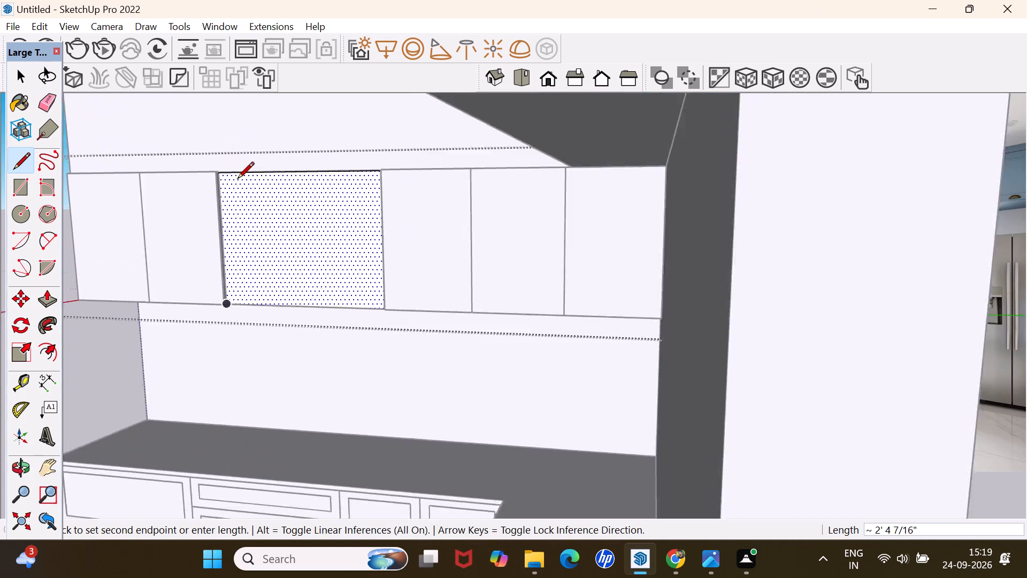
pyautogui.scroll(7, 237, 180)
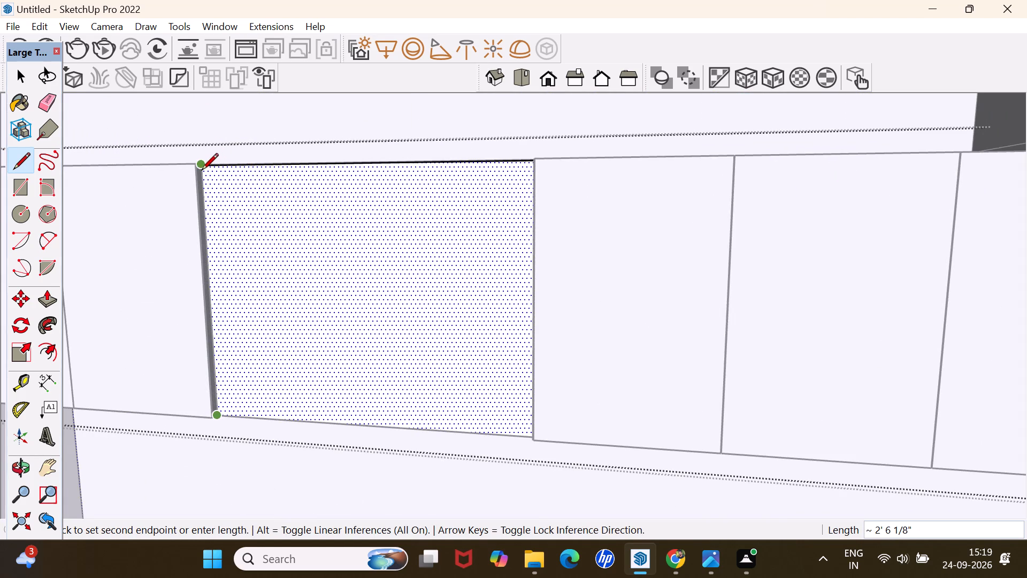
pyautogui.click(201, 171)
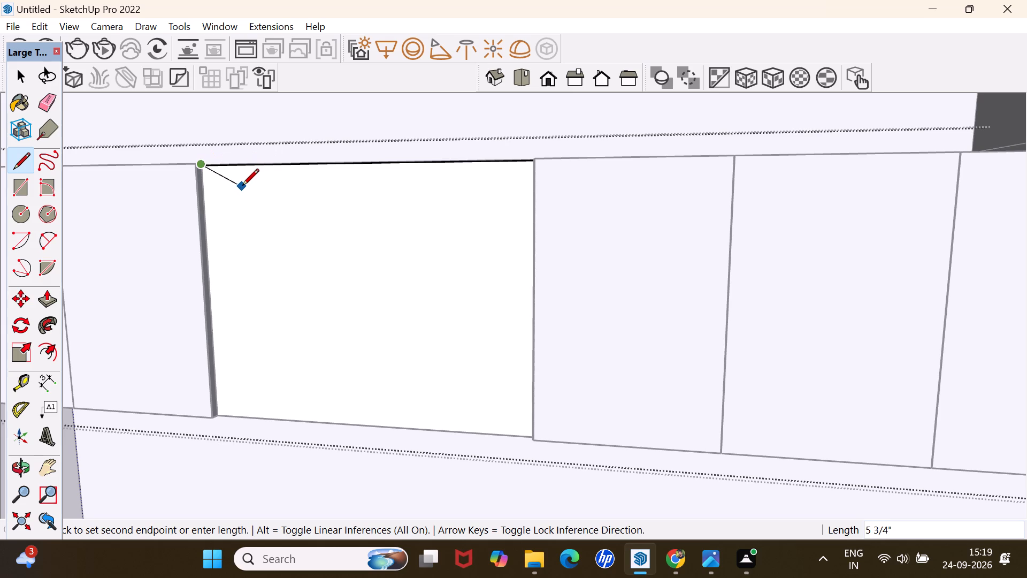
# Delete the recessed front face of the shutter opening and the cabinet's back face behind it.
pyautogui.press('space')
pyautogui.click(296, 242)
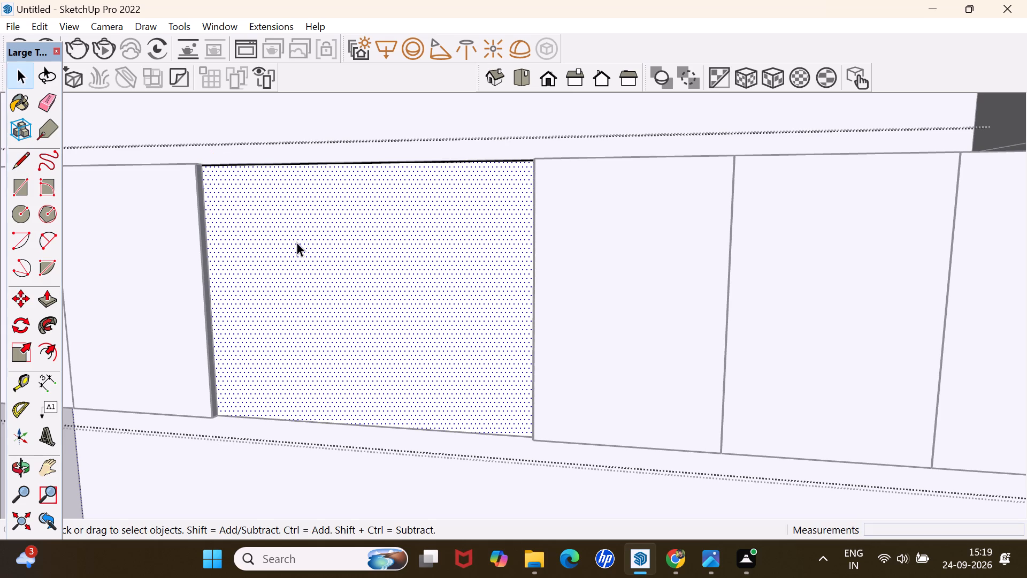
pyautogui.press('Delete')
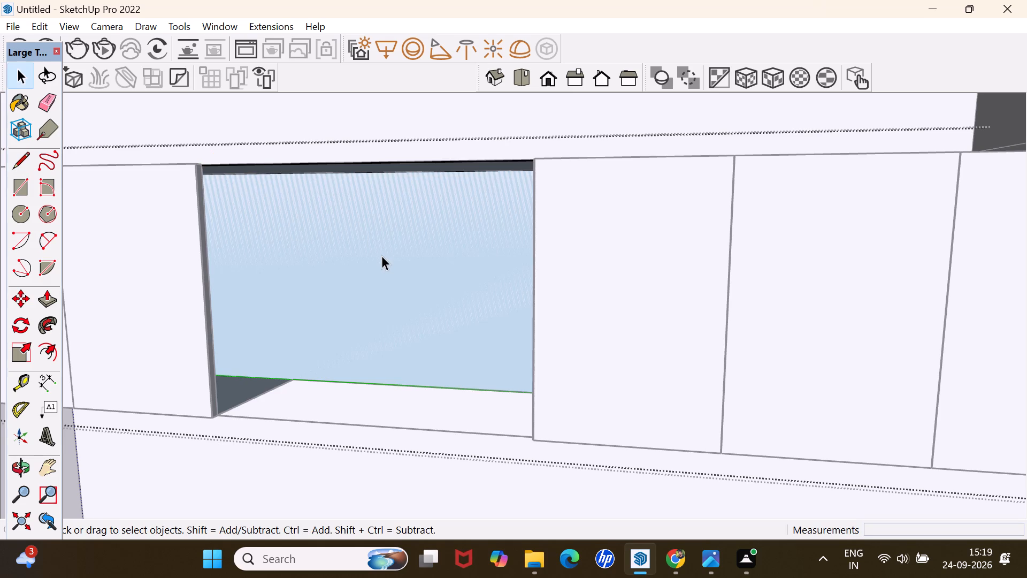
pyautogui.click(381, 256)
pyautogui.press('Delete')
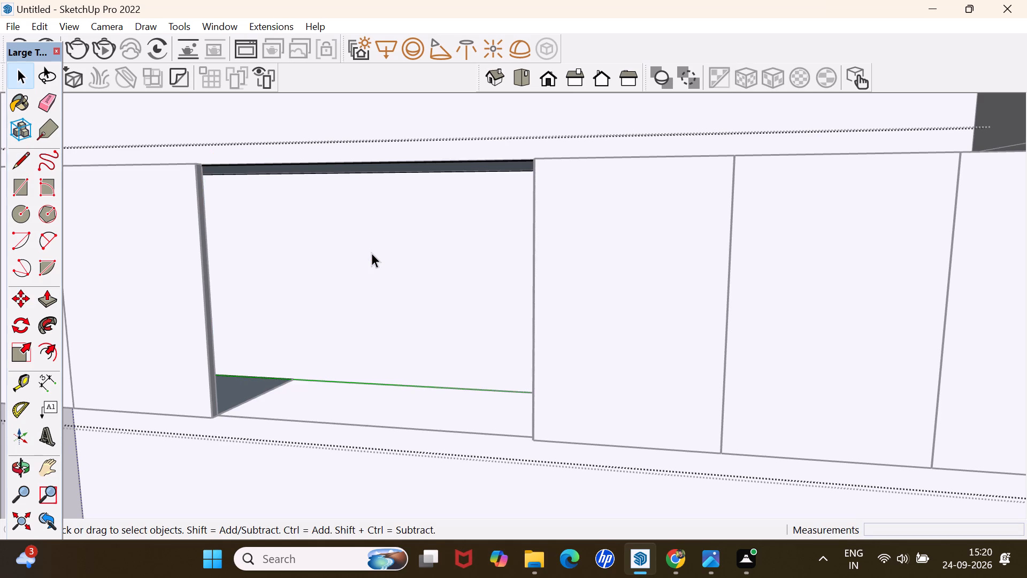
# Delete the leftover front edge along the bottom of the cleared shutter opening.
pyautogui.scroll(-5, 371, 253)
pyautogui.moveTo(386, 314); pyautogui.dragTo(371, 306, button='middle')
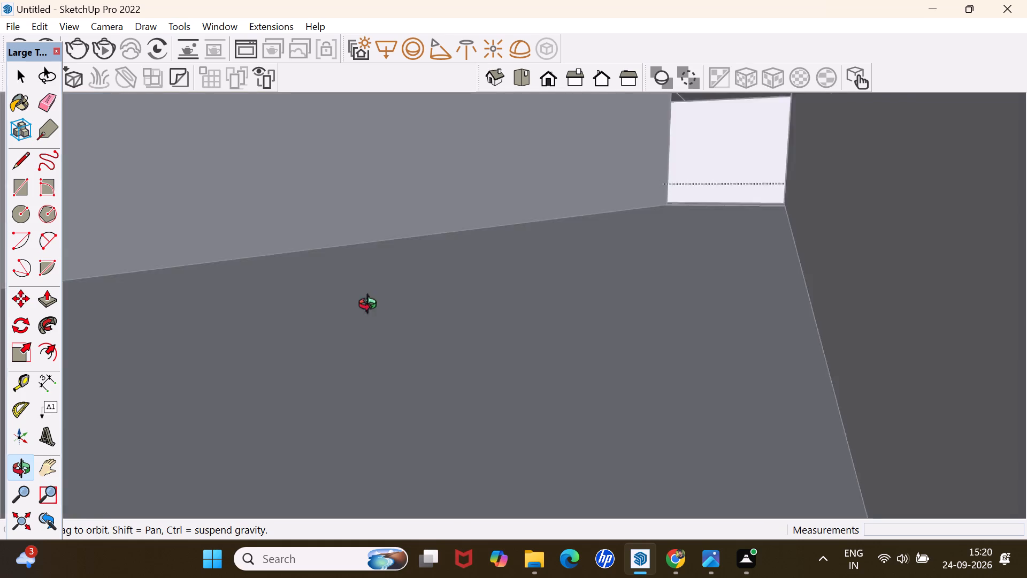
pyautogui.moveTo(371, 306); pyautogui.dragTo(454, 139, button='middle')
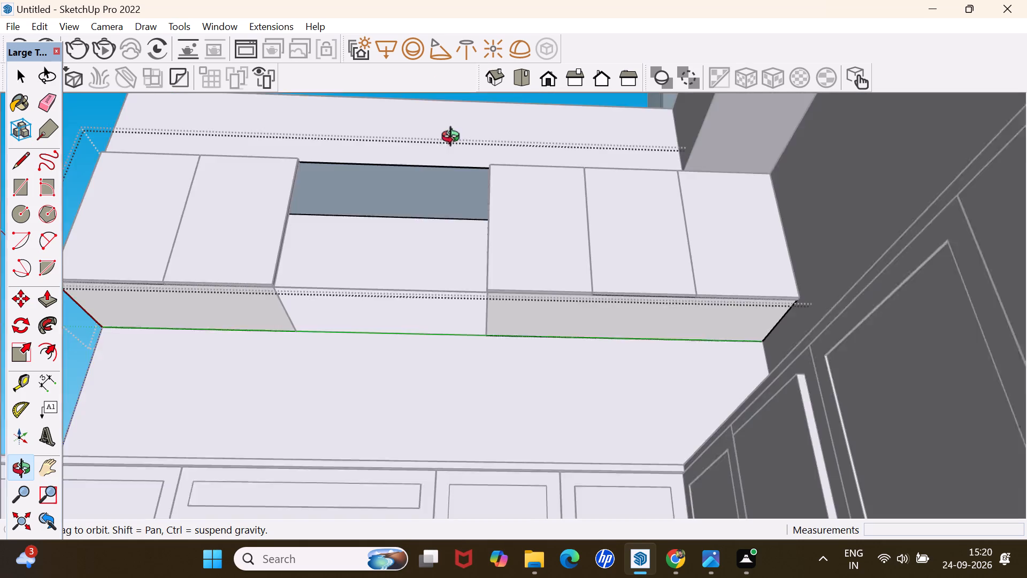
pyautogui.moveTo(454, 139); pyautogui.dragTo(494, 191, button='middle')
pyautogui.click(434, 304)
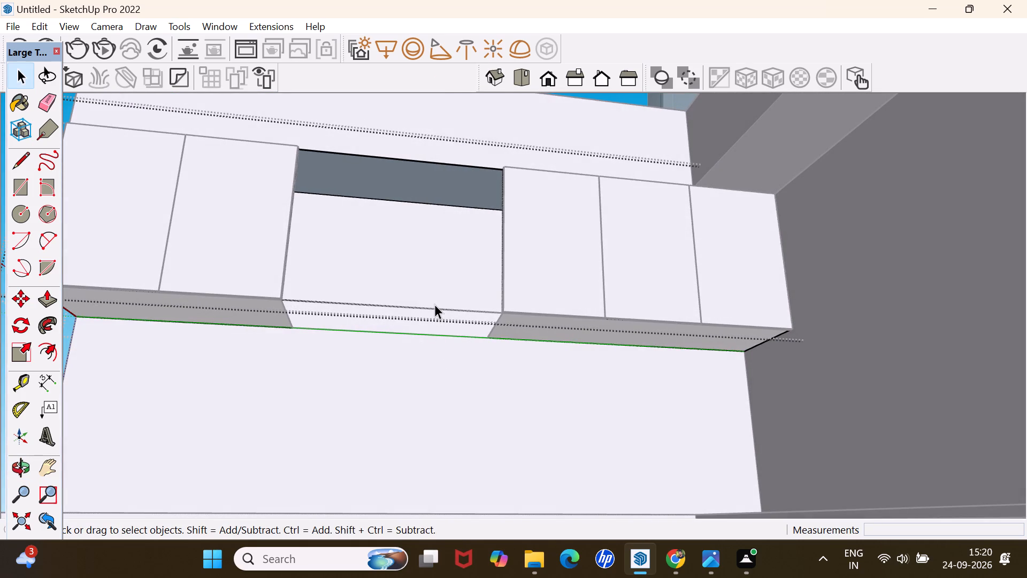
pyautogui.click(426, 307)
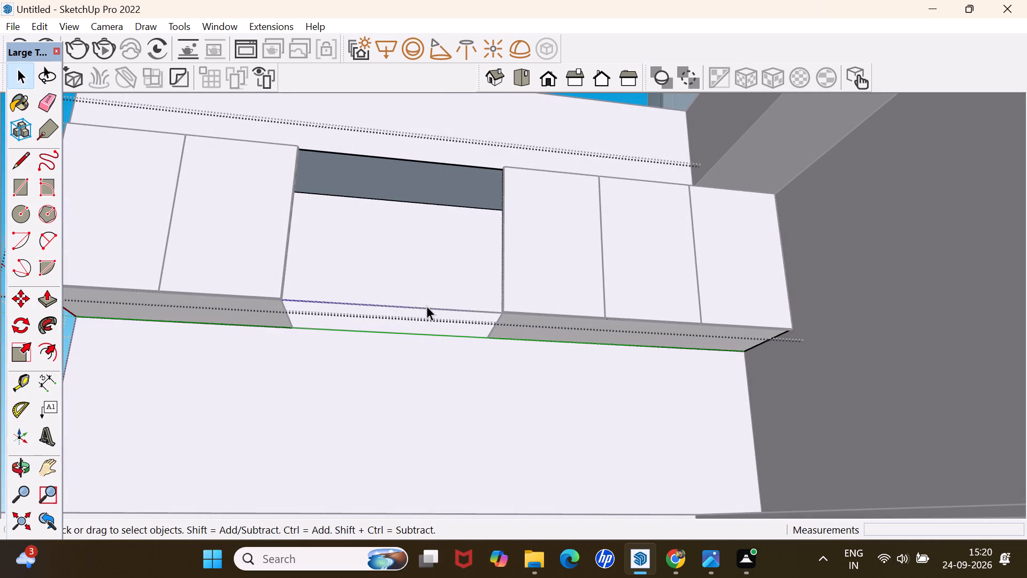
pyautogui.press('Delete')
pyautogui.click(426, 306)
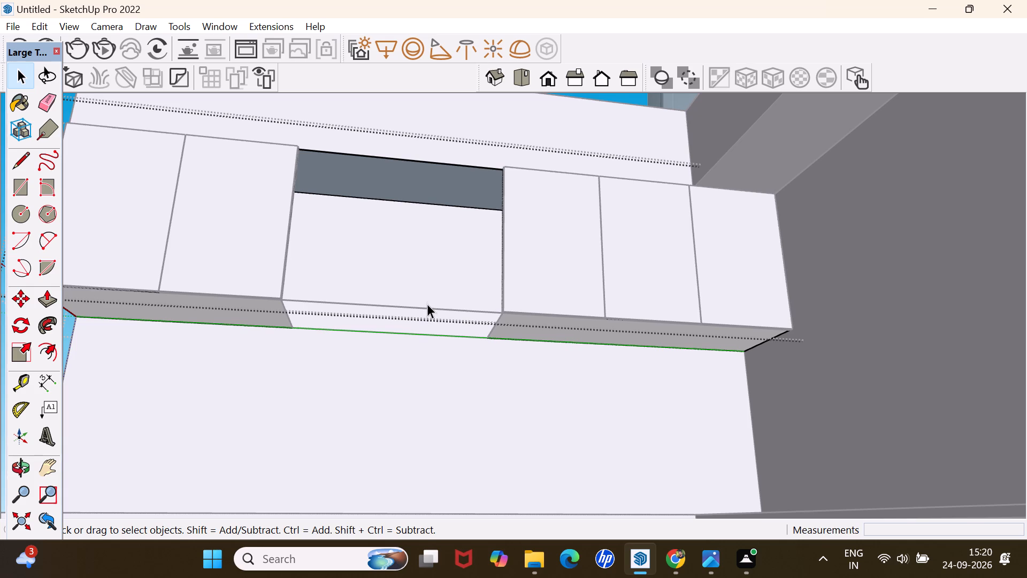
pyautogui.click(424, 307)
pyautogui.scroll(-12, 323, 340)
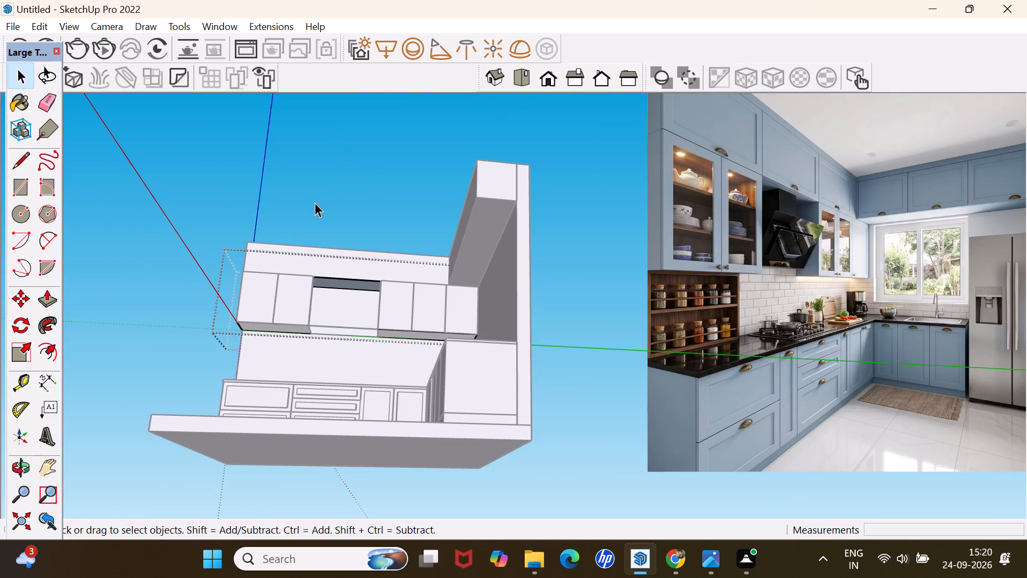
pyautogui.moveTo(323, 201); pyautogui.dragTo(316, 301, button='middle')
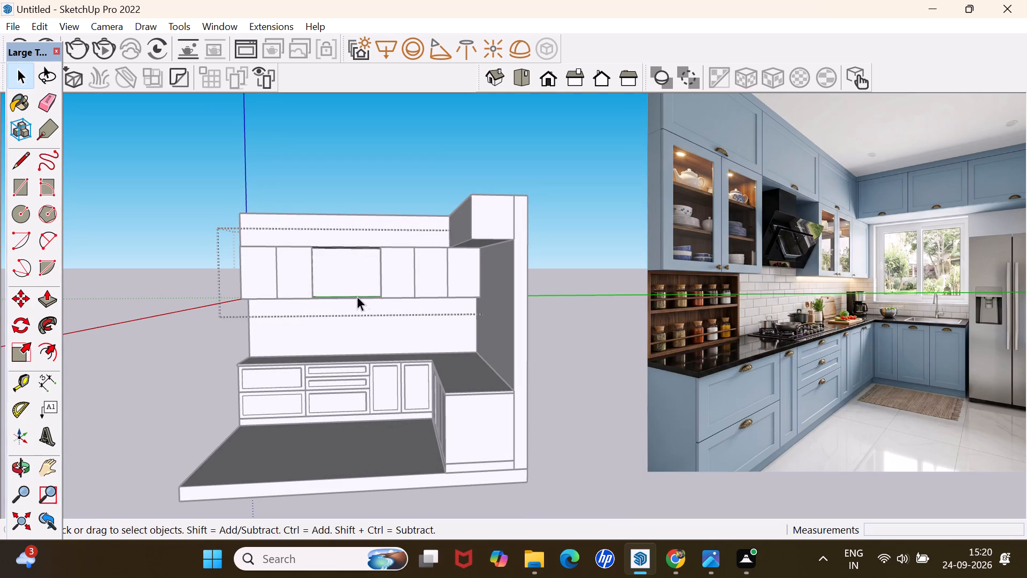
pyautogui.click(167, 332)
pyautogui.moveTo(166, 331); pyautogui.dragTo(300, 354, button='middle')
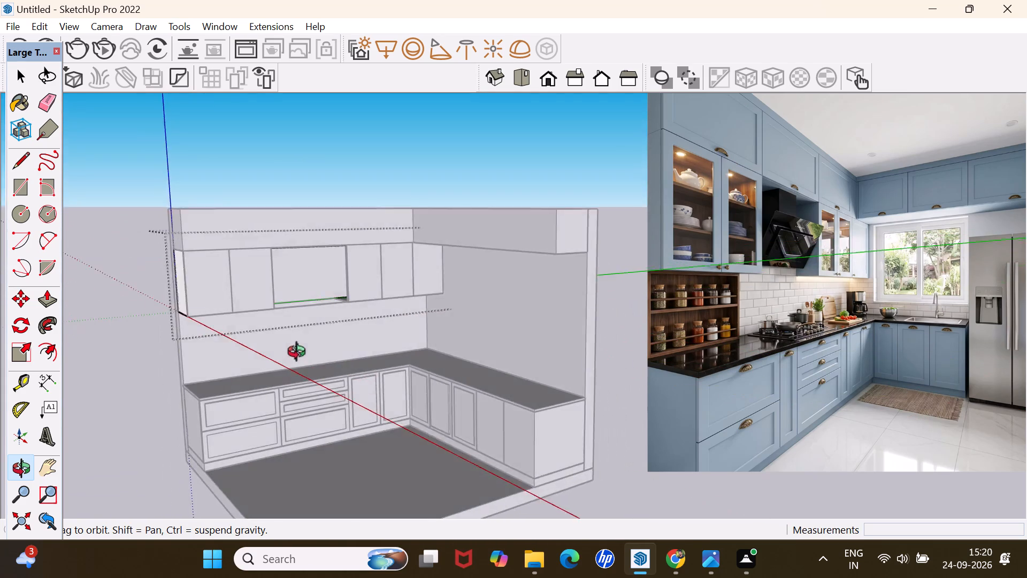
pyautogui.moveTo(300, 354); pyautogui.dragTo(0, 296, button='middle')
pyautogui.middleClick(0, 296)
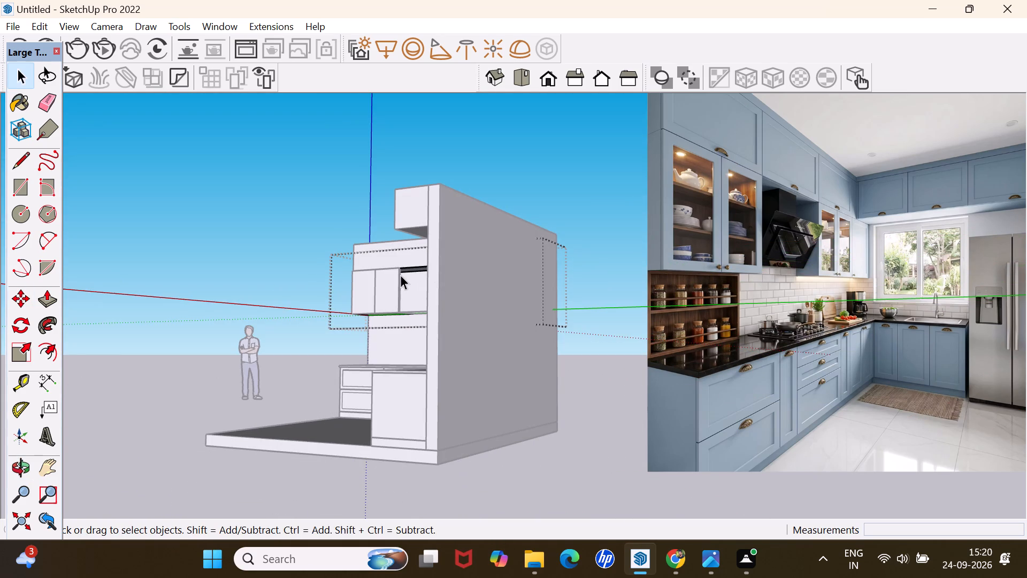
# Draw a rectangle closing the opening's side farther from the room corner, from its top front corner to its bottom back corner.
pyautogui.scroll(9, 398, 268)
pyautogui.middleClick(489, 386)
pyautogui.scroll(1, 490, 389)
pyautogui.scroll(5, 402, 298)
pyautogui.moveTo(480, 354); pyautogui.dragTo(457, 339, button='middle')
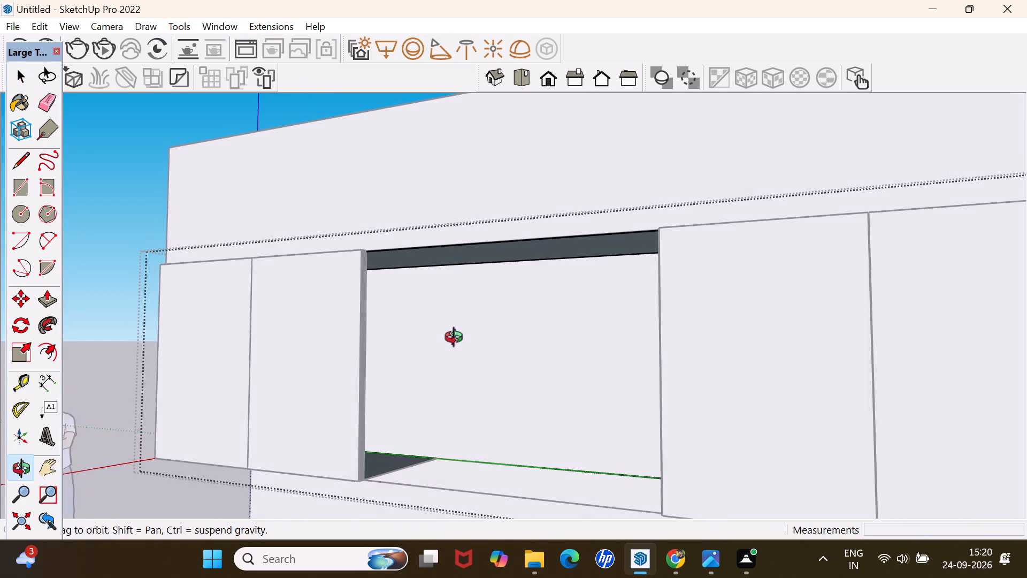
pyautogui.moveTo(457, 339); pyautogui.dragTo(388, 316, button='middle')
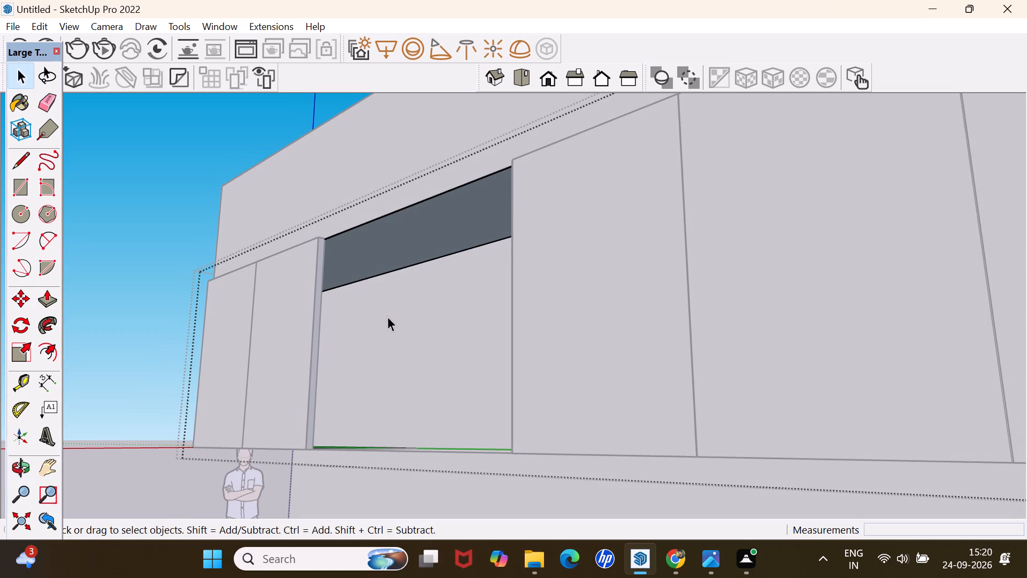
pyautogui.press('r')
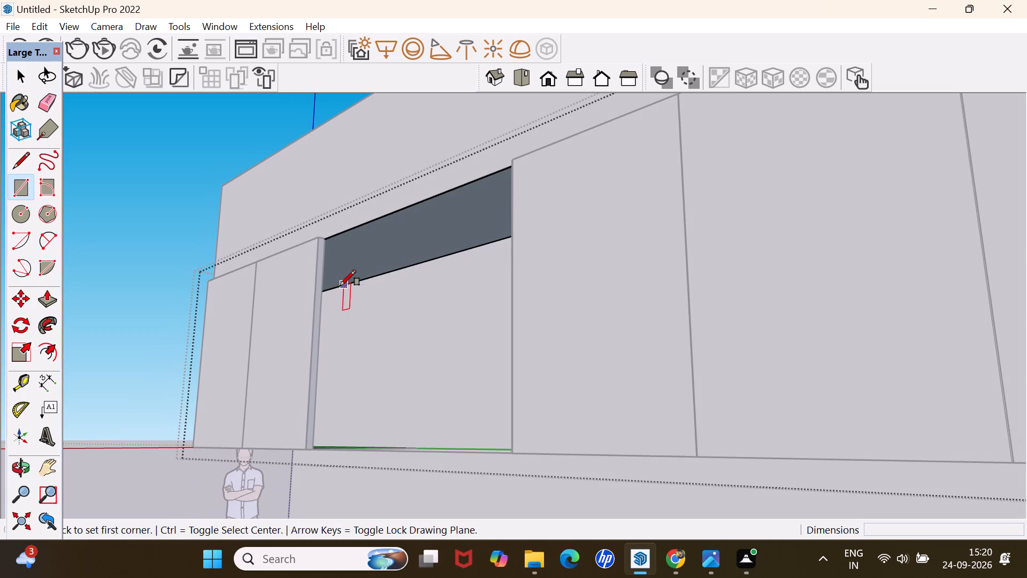
pyautogui.click(325, 242)
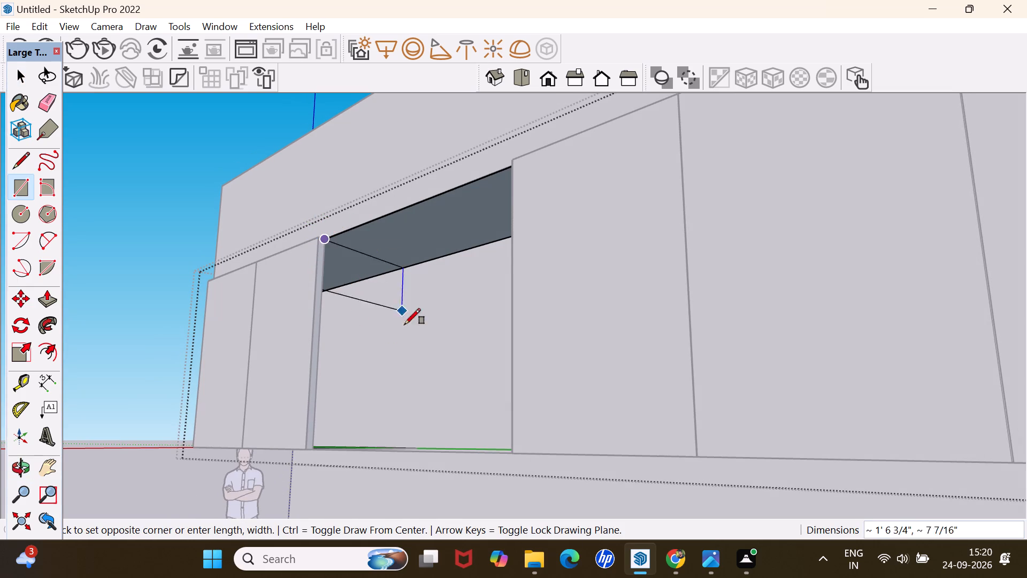
pyautogui.click(420, 446)
# Draw a 2' 6" by 1' 6" rectangle closing the opening's side nearer the room corner, from bottom front to top back.
pyautogui.moveTo(306, 366); pyautogui.dragTo(464, 382, button='middle')
pyautogui.scroll(1, 464, 382)
pyautogui.scroll(-6, 463, 377)
pyautogui.moveTo(361, 315); pyautogui.dragTo(361, 316, button='middle')
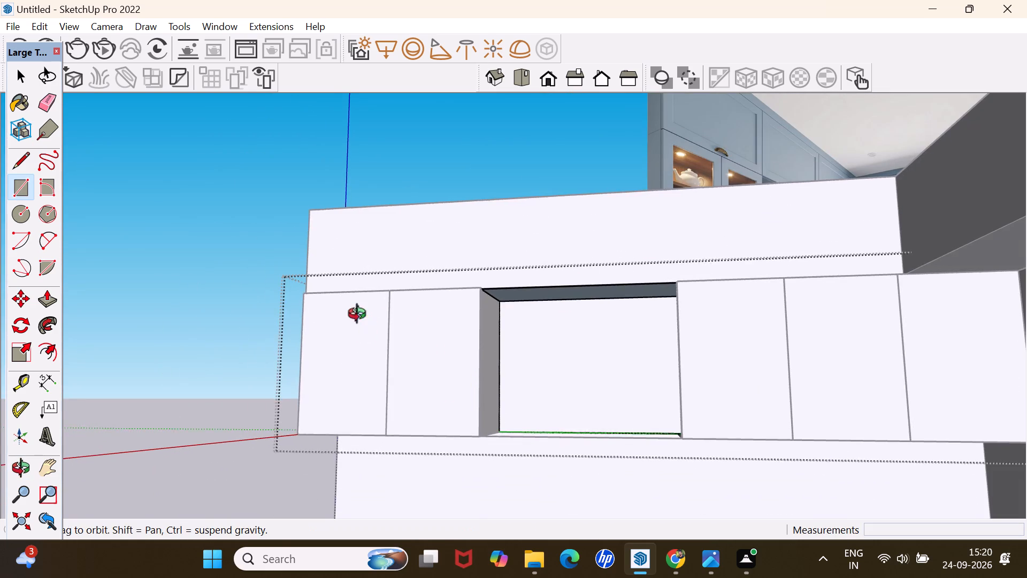
pyautogui.moveTo(361, 316); pyautogui.dragTo(565, 370, button='middle')
pyautogui.scroll(3, 703, 427)
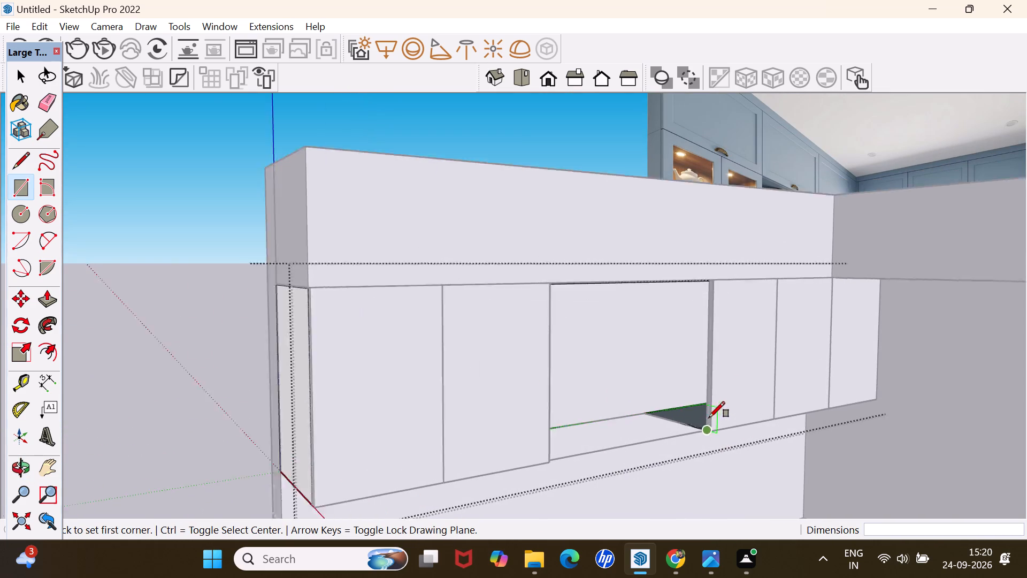
pyautogui.scroll(10, 709, 417)
pyautogui.scroll(-2, 705, 495)
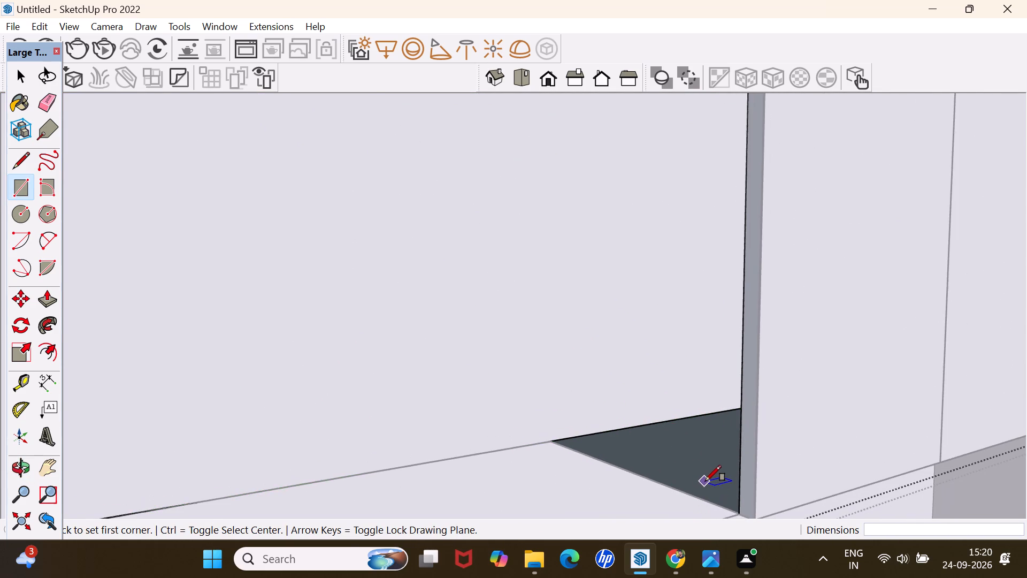
pyautogui.scroll(-5, 706, 481)
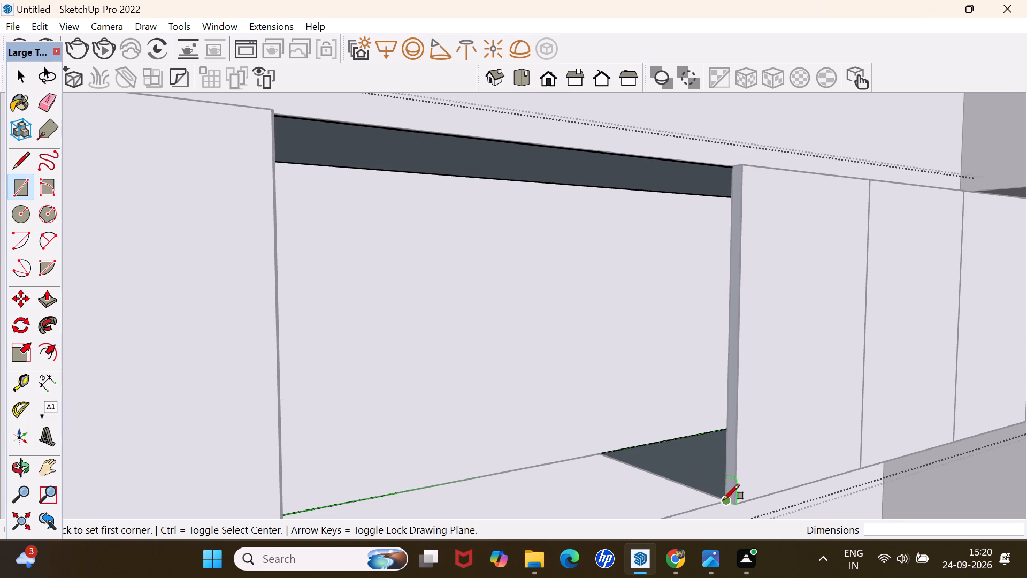
pyautogui.click(723, 500)
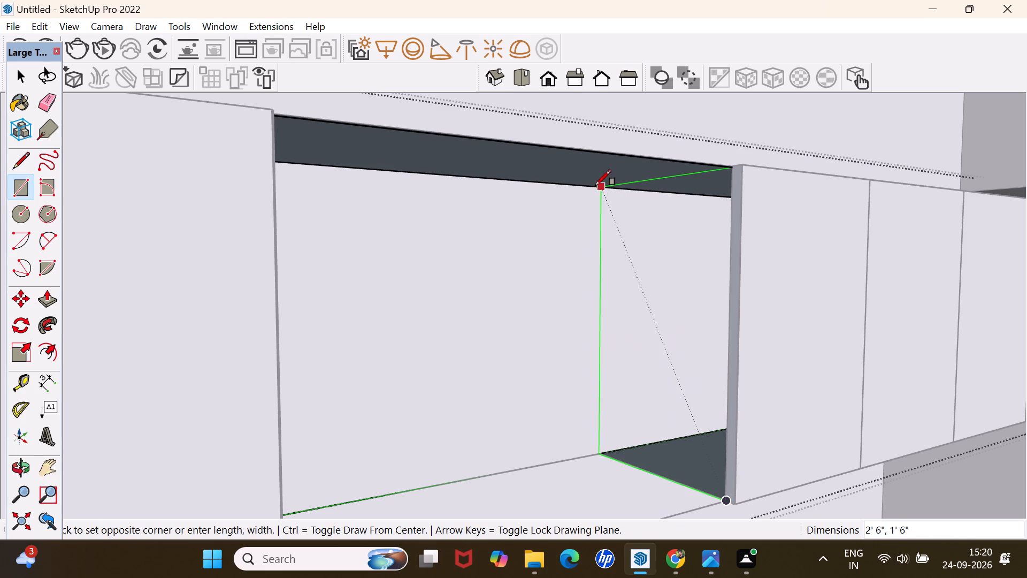
pyautogui.click(607, 187)
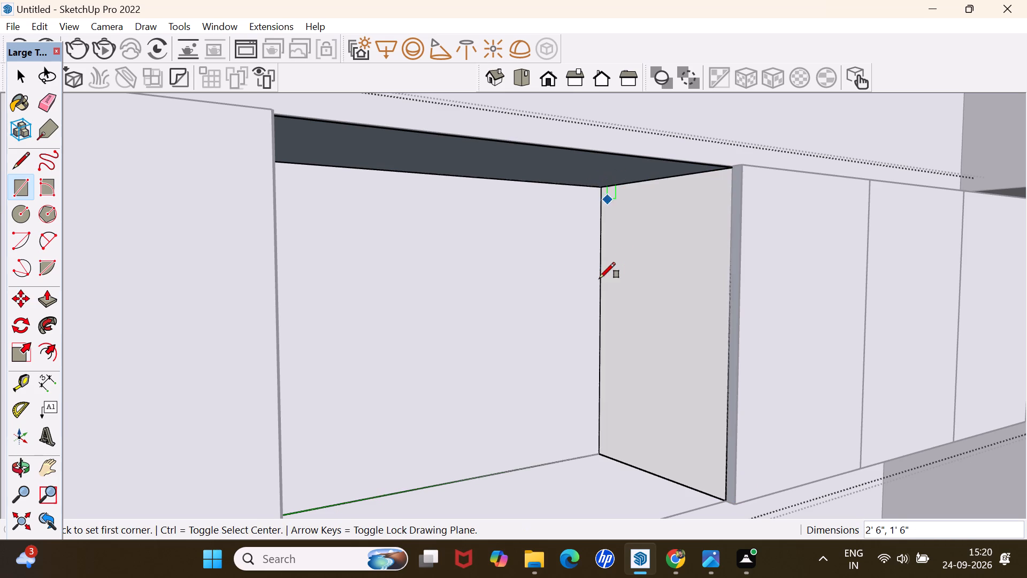
# Delete the remaining front edge spanning the bottom of the opening in the outer cabinet group.
pyautogui.scroll(-7, 599, 276)
pyautogui.press('space')
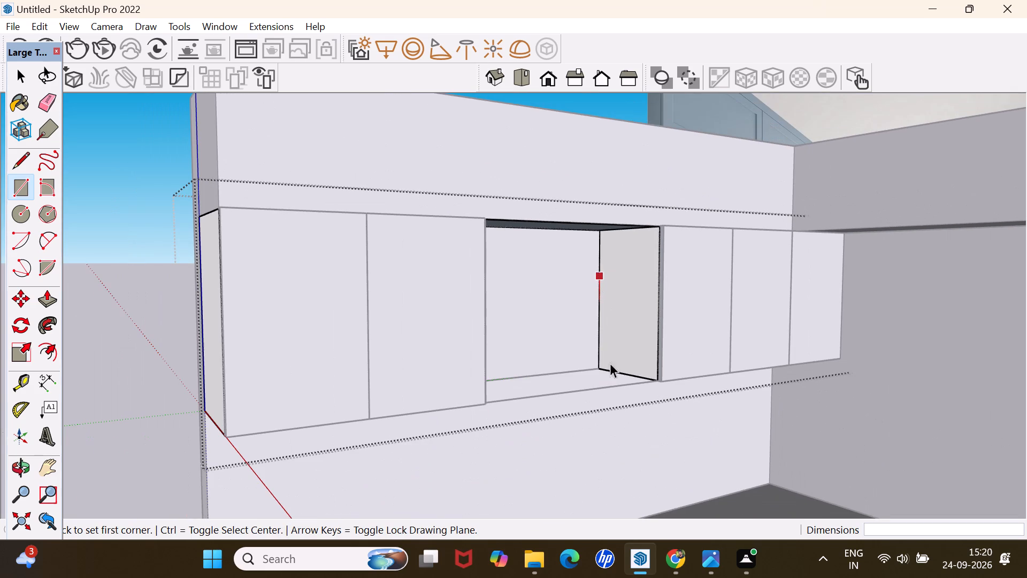
pyautogui.click(609, 386)
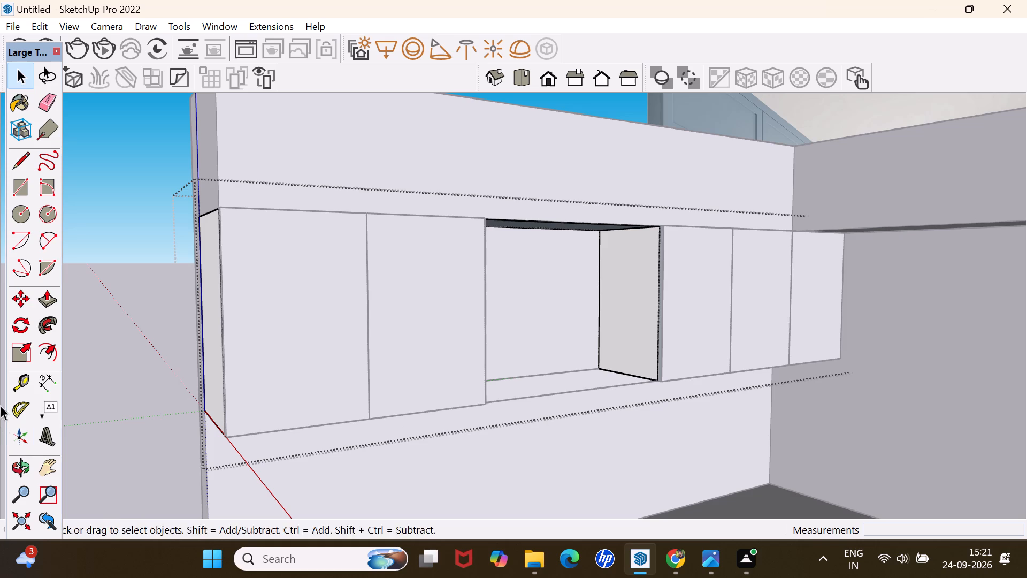
pyautogui.click(155, 364)
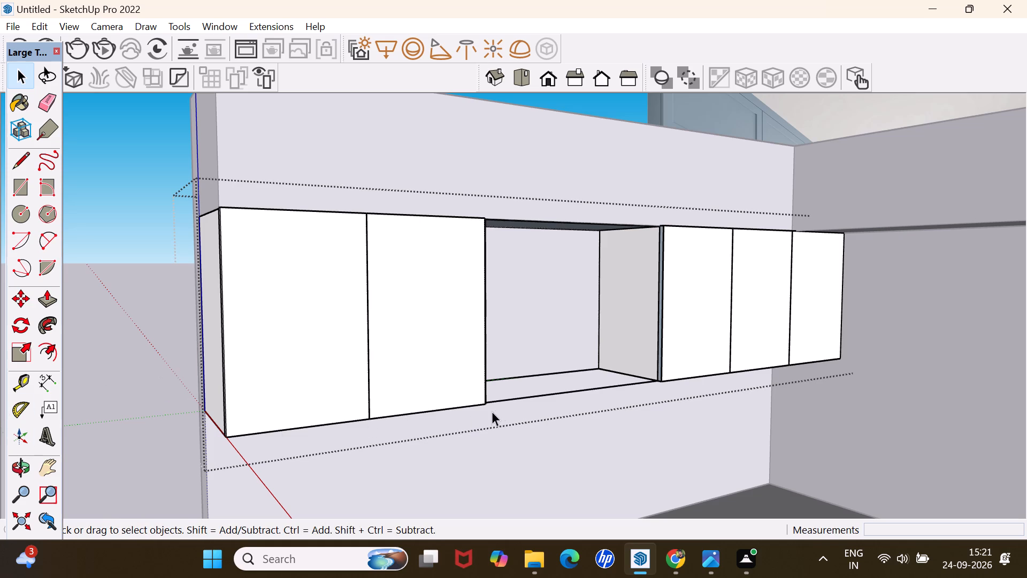
pyautogui.click(514, 397)
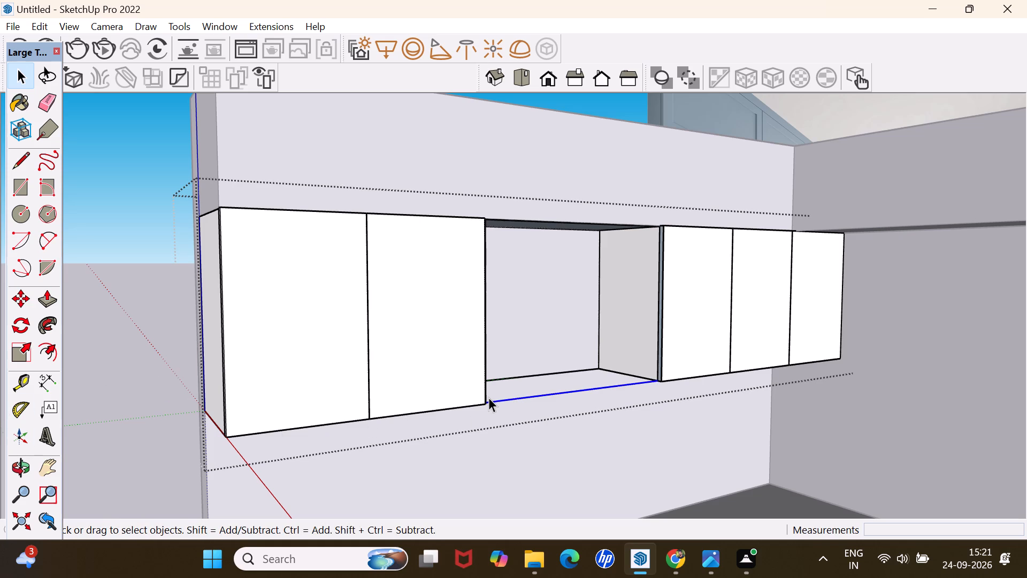
pyautogui.press('Delete')
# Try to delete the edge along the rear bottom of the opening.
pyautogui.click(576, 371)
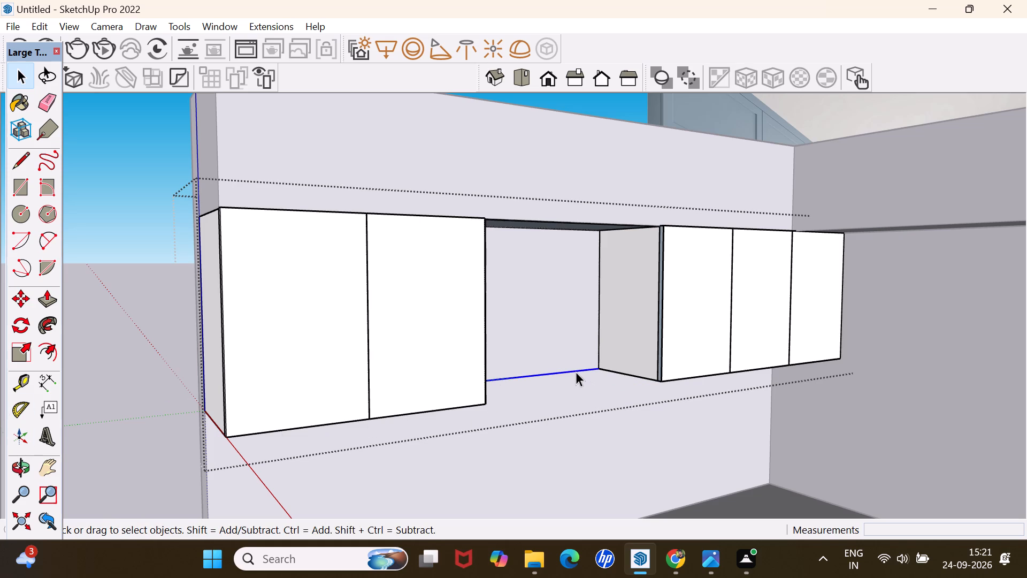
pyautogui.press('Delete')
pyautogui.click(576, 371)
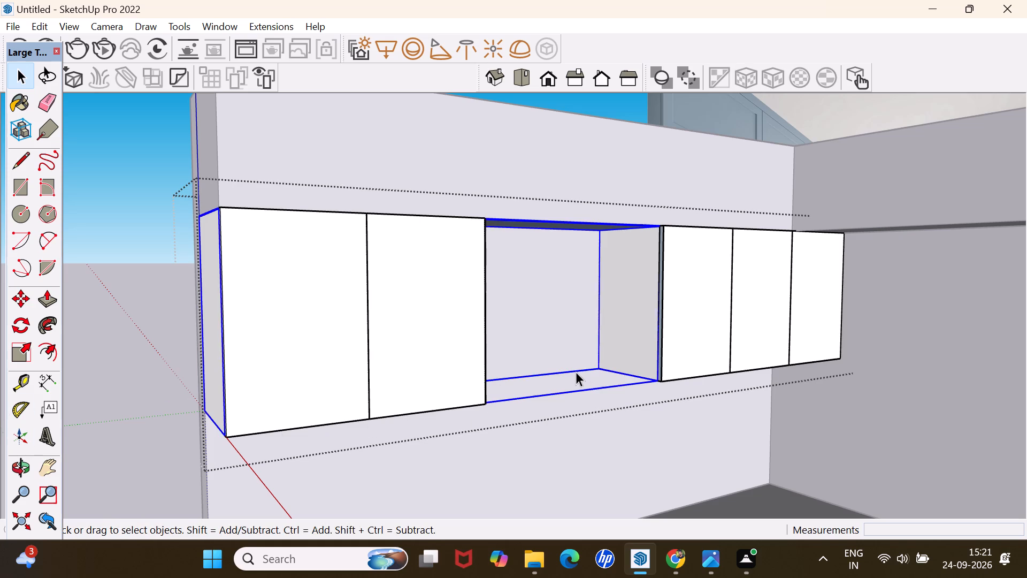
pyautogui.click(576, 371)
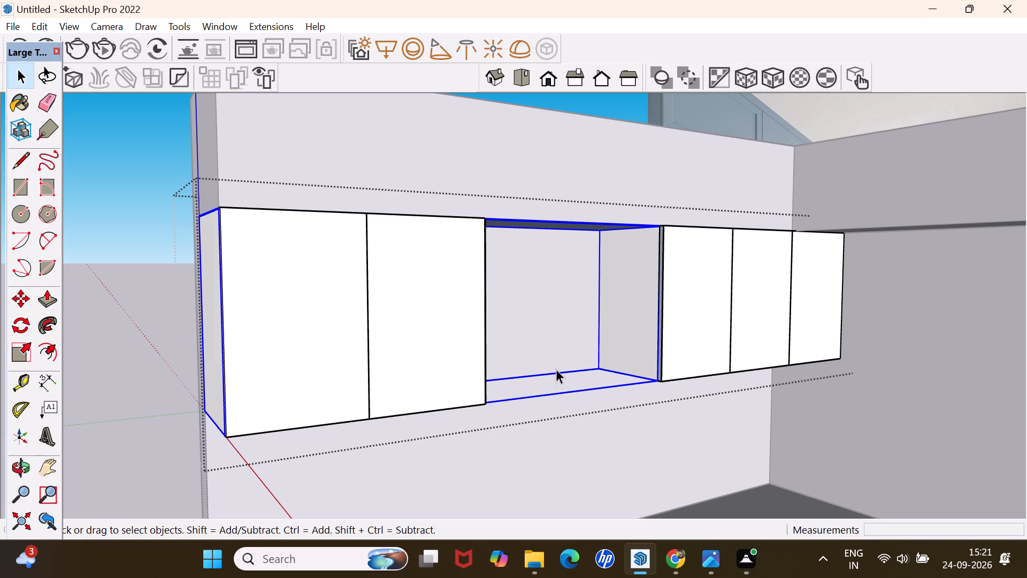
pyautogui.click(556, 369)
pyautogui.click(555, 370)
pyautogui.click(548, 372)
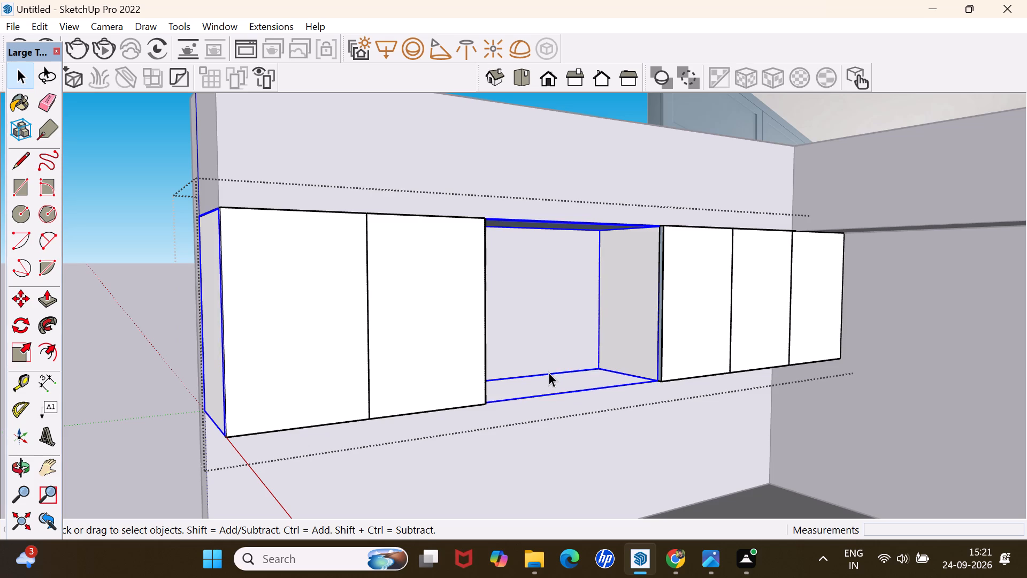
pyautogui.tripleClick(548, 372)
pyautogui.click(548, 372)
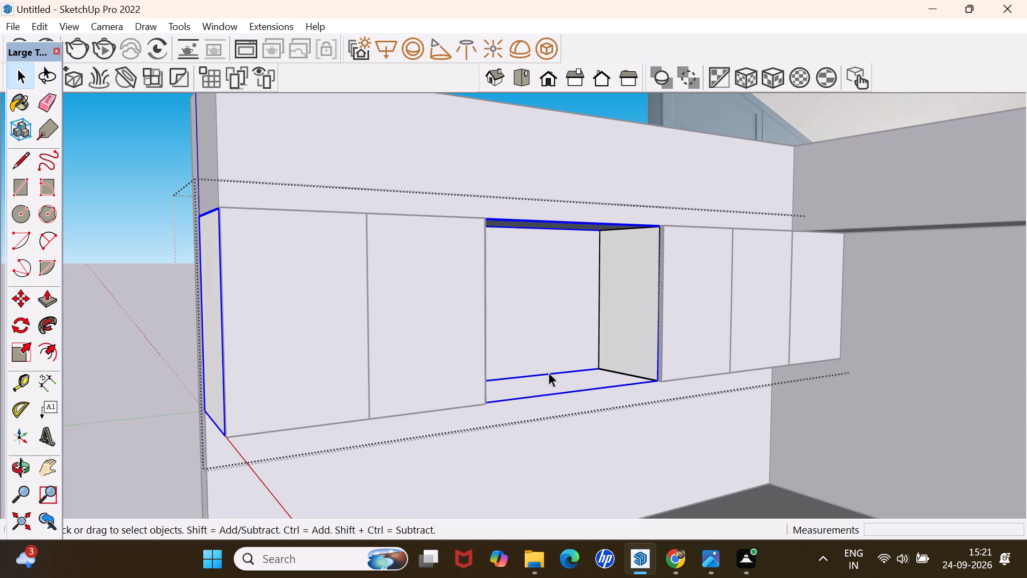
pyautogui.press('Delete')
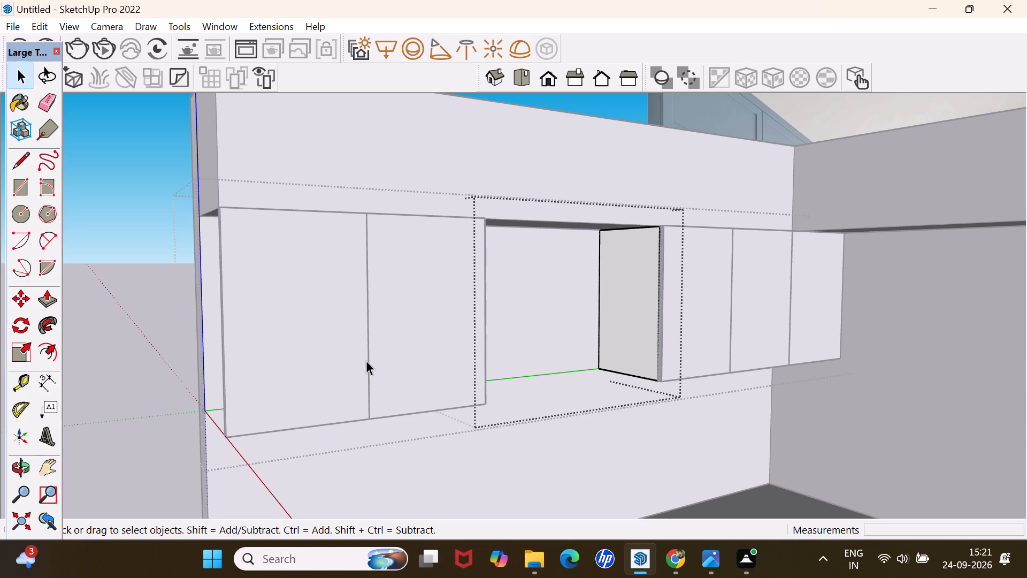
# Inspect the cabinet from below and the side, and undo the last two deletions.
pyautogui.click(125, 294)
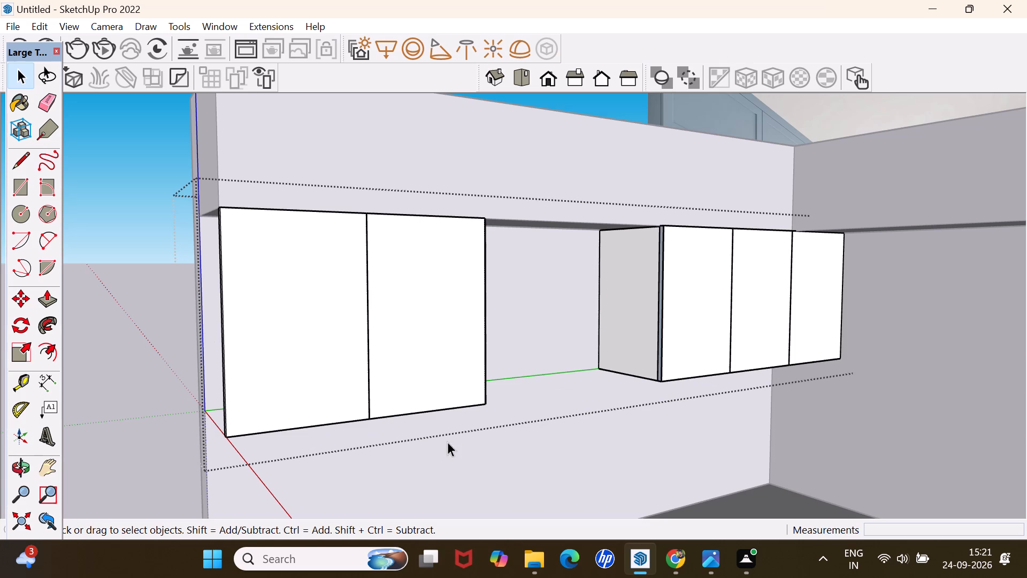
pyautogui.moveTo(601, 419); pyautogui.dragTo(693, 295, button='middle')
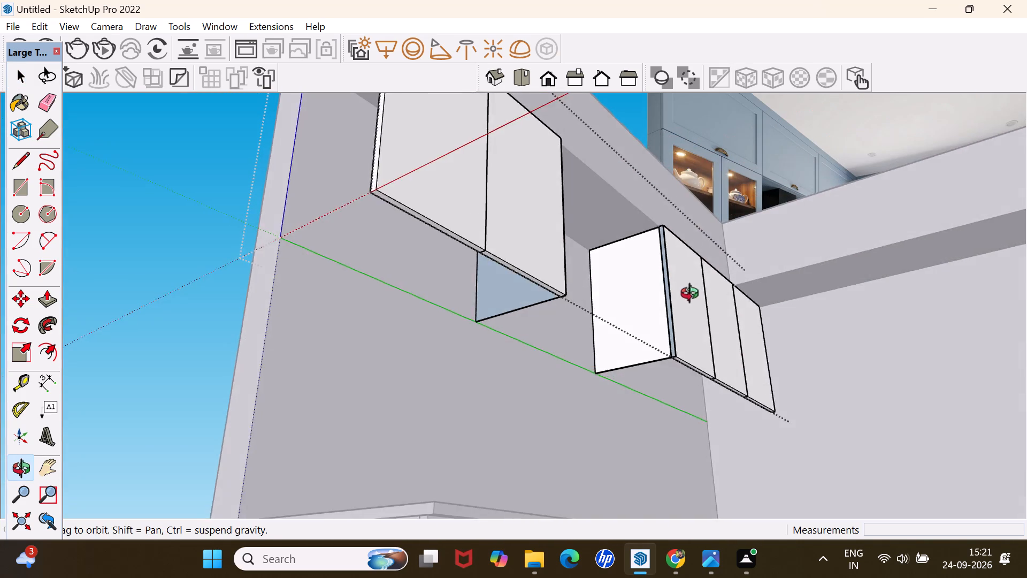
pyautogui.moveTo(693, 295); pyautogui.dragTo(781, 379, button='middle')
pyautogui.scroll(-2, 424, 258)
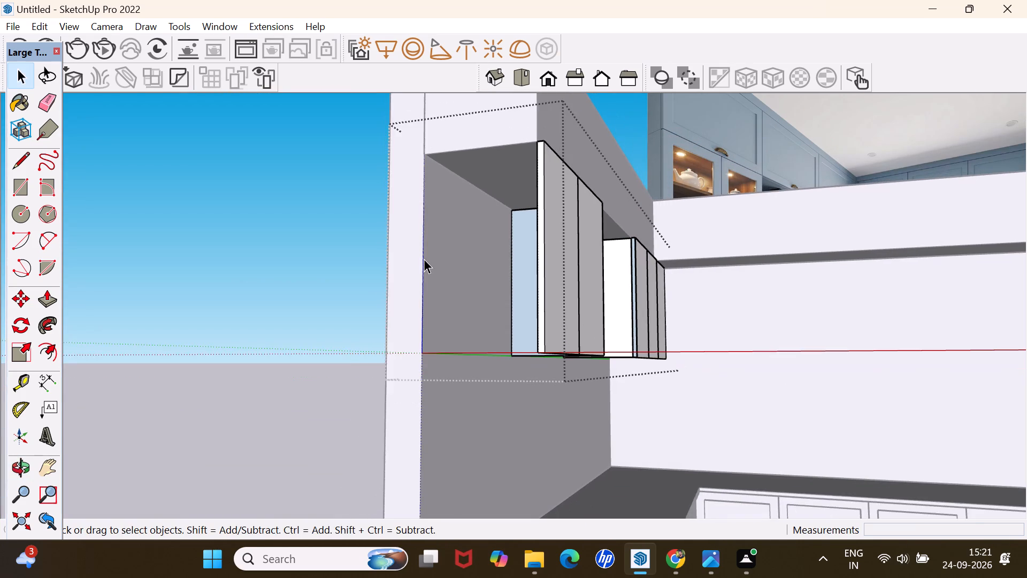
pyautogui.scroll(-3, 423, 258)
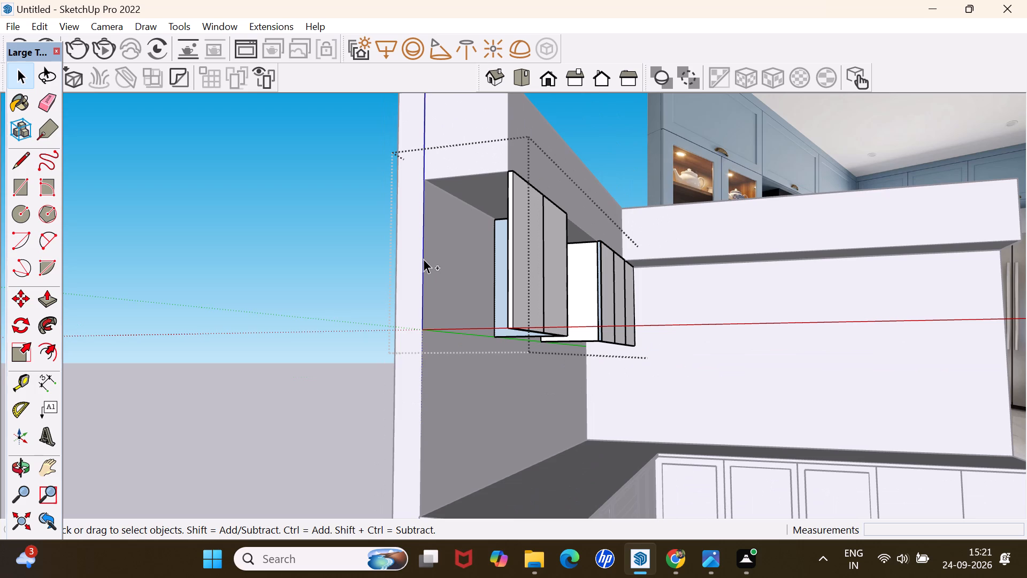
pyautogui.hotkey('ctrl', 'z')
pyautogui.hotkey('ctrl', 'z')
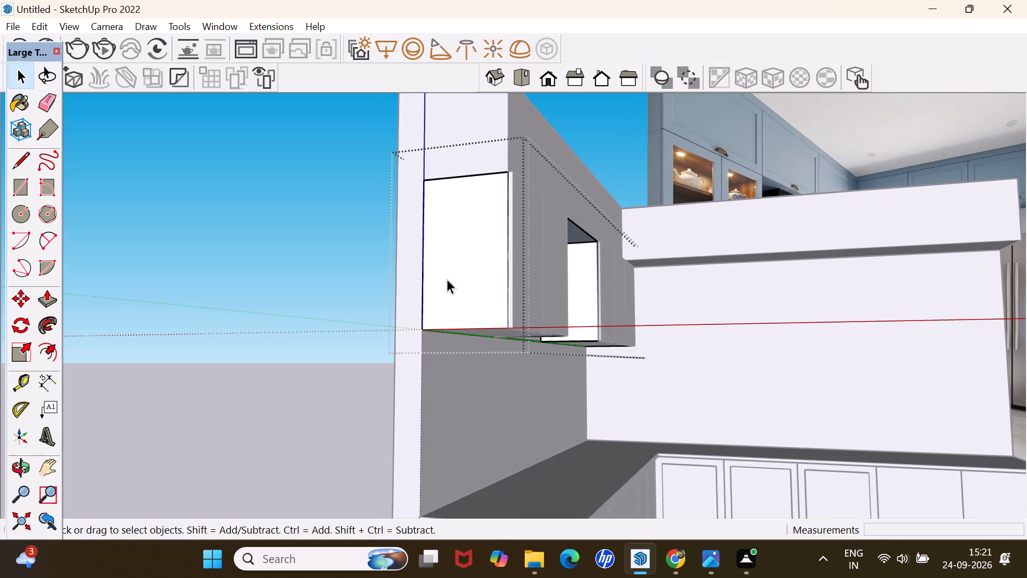
# Draw a 1' 6" deep rectangle across the full width of the opening's top, from the front corner to the opposite back corner.
pyautogui.moveTo(614, 415); pyautogui.dragTo(373, 392, button='middle')
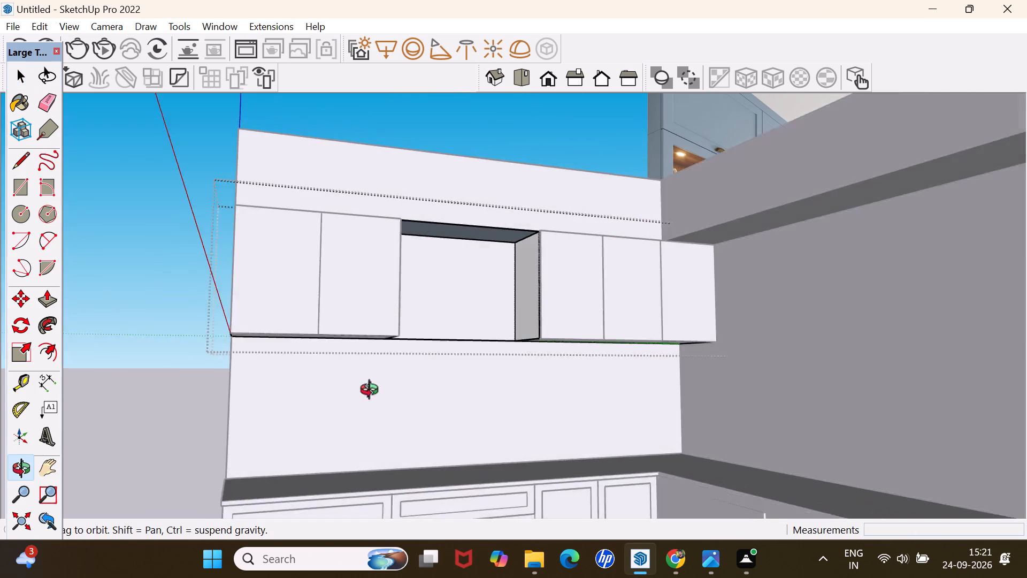
pyautogui.moveTo(373, 392); pyautogui.dragTo(377, 343, button='middle')
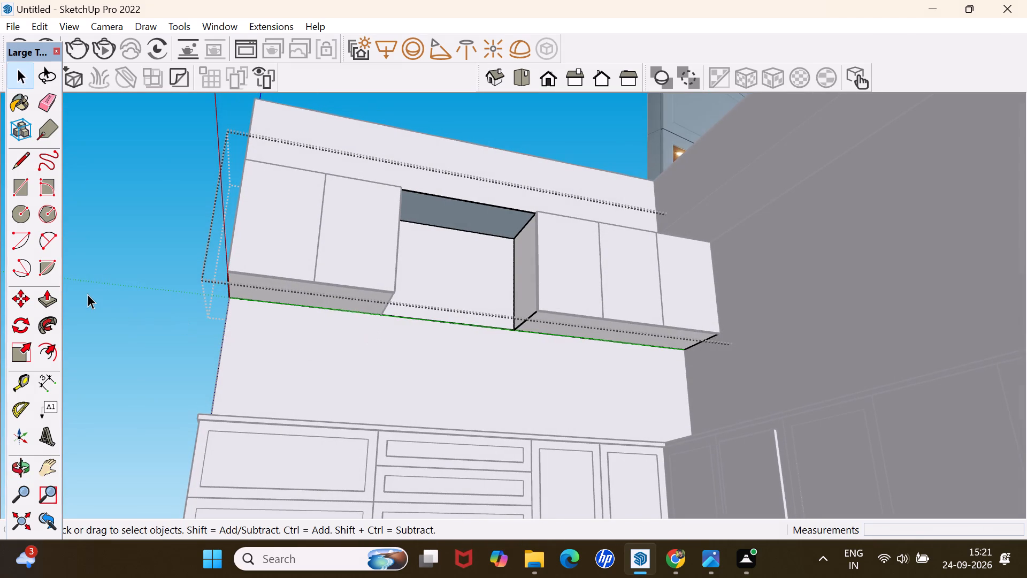
pyautogui.click(87, 294)
pyautogui.scroll(-6, 374, 246)
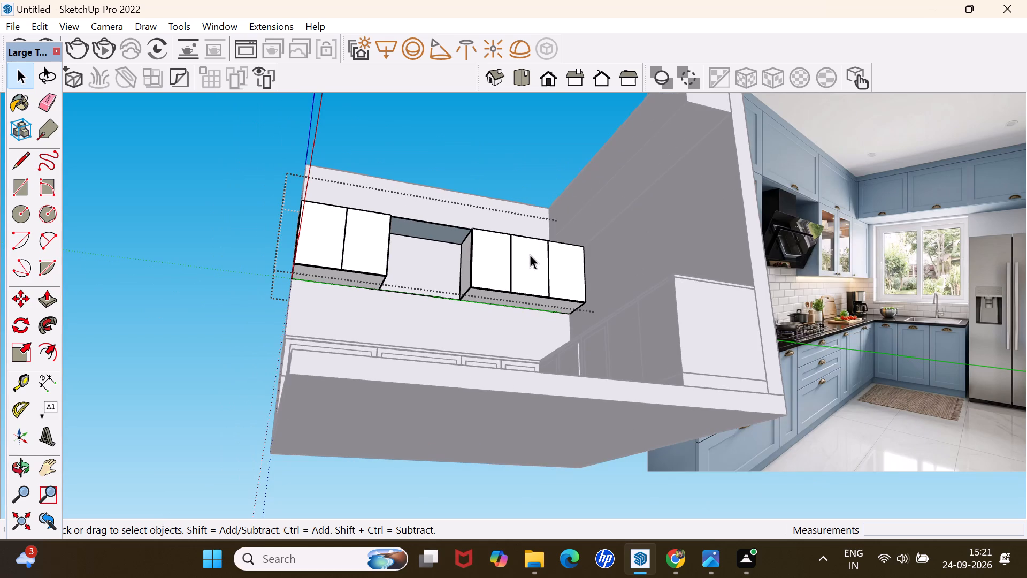
pyautogui.moveTo(453, 235); pyautogui.dragTo(458, 209, button='middle')
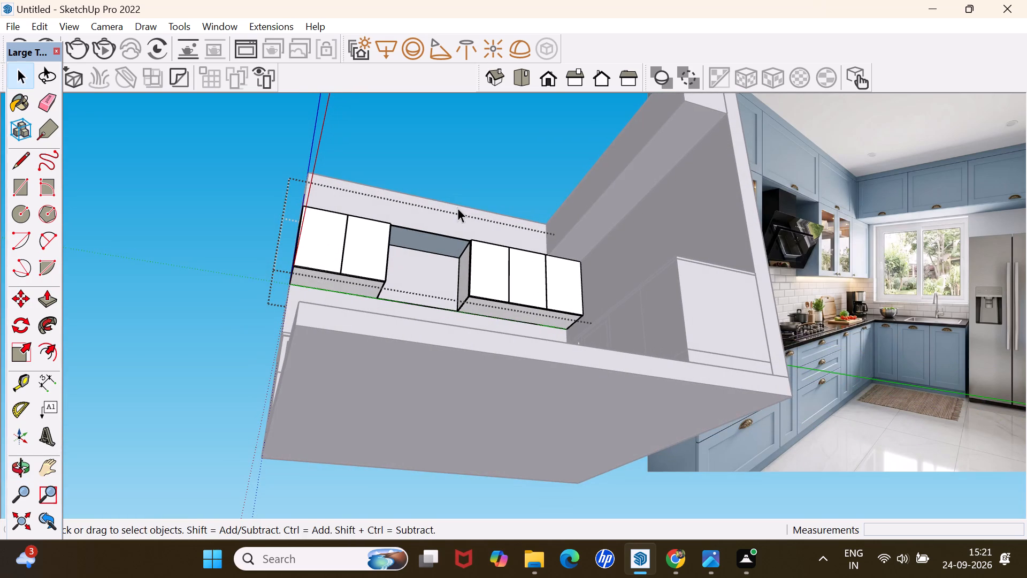
pyautogui.press('r')
pyautogui.scroll(4, 427, 285)
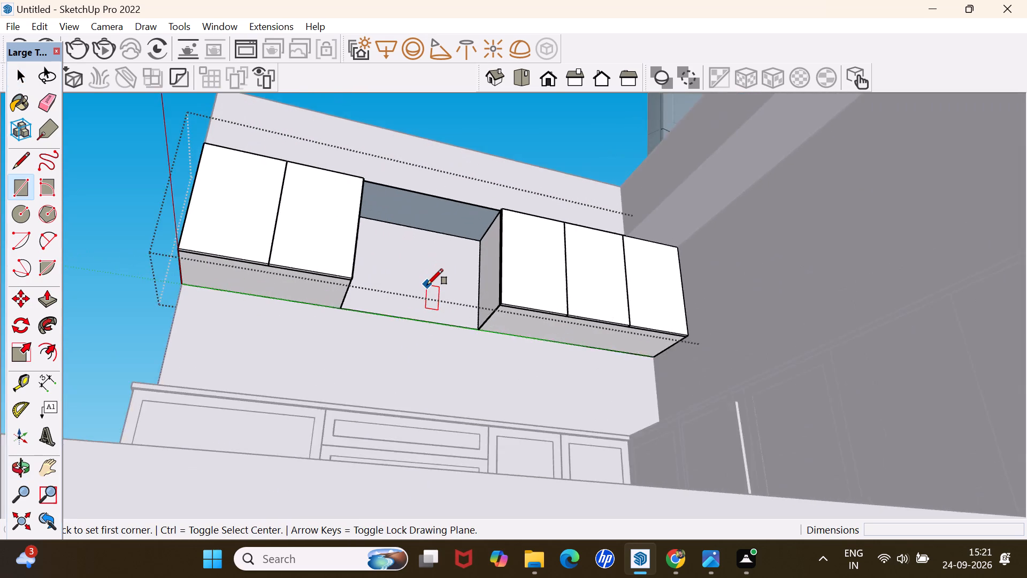
pyautogui.scroll(8, 427, 285)
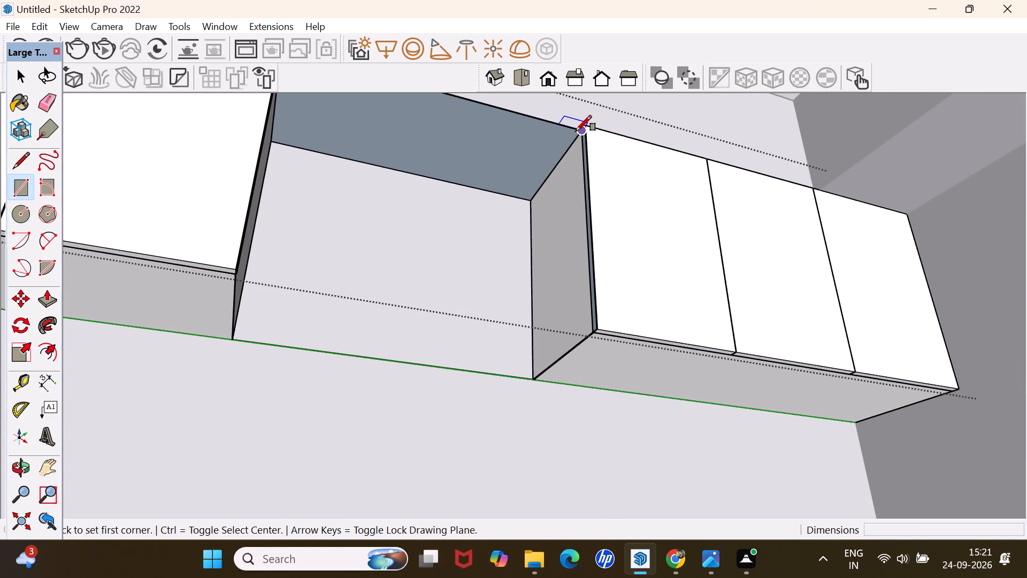
pyautogui.click(578, 134)
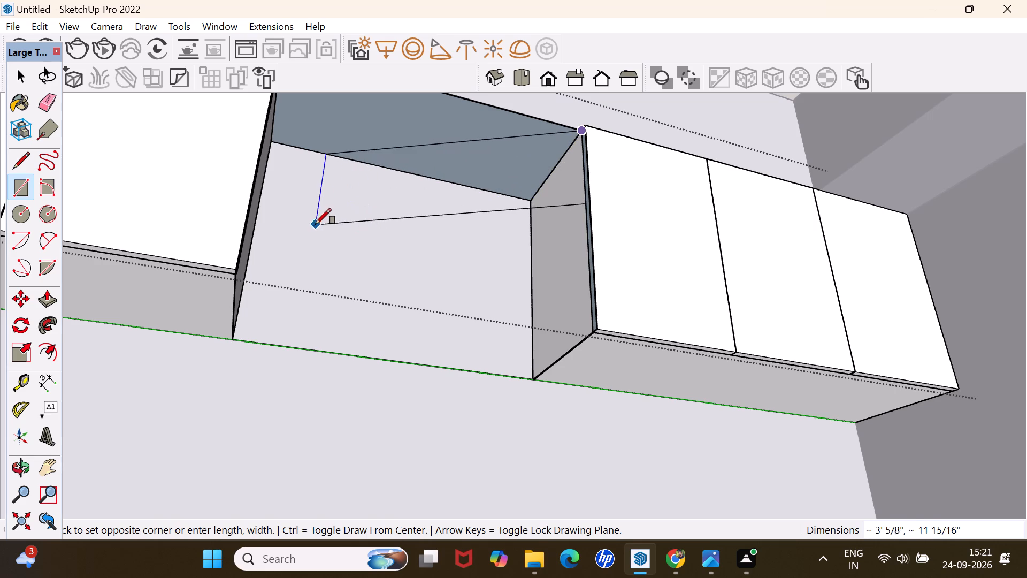
pyautogui.click(270, 142)
pyautogui.press('space')
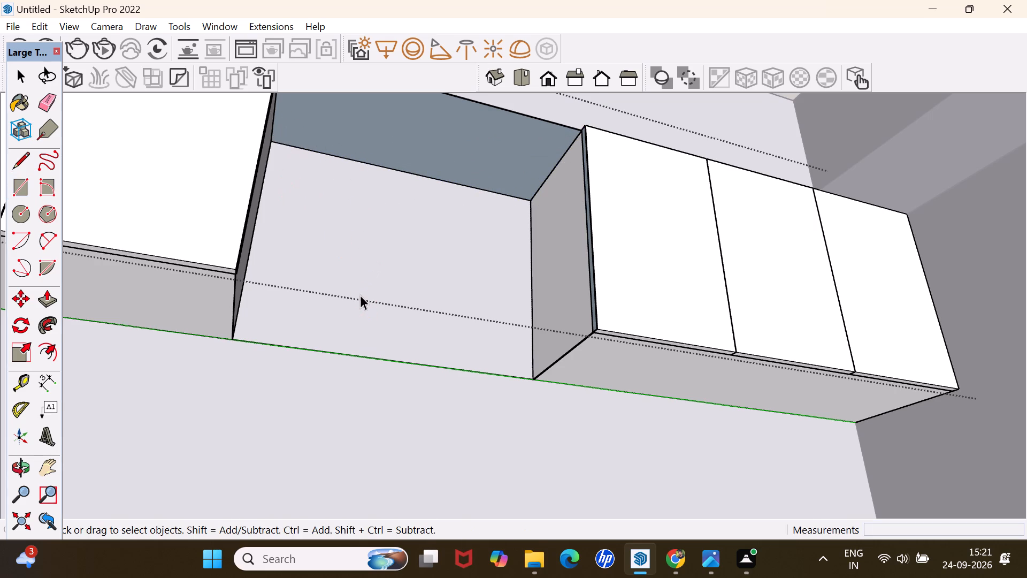
pyautogui.moveTo(410, 273); pyautogui.dragTo(378, 334, button='middle')
pyautogui.scroll(-12, 376, 336)
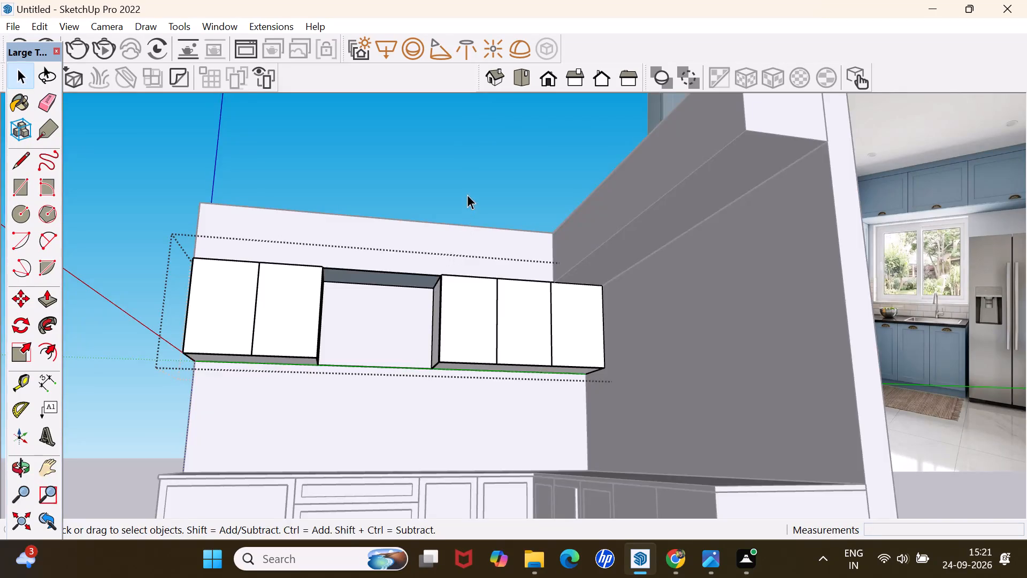
pyautogui.moveTo(467, 194); pyautogui.dragTo(478, 248, button='middle')
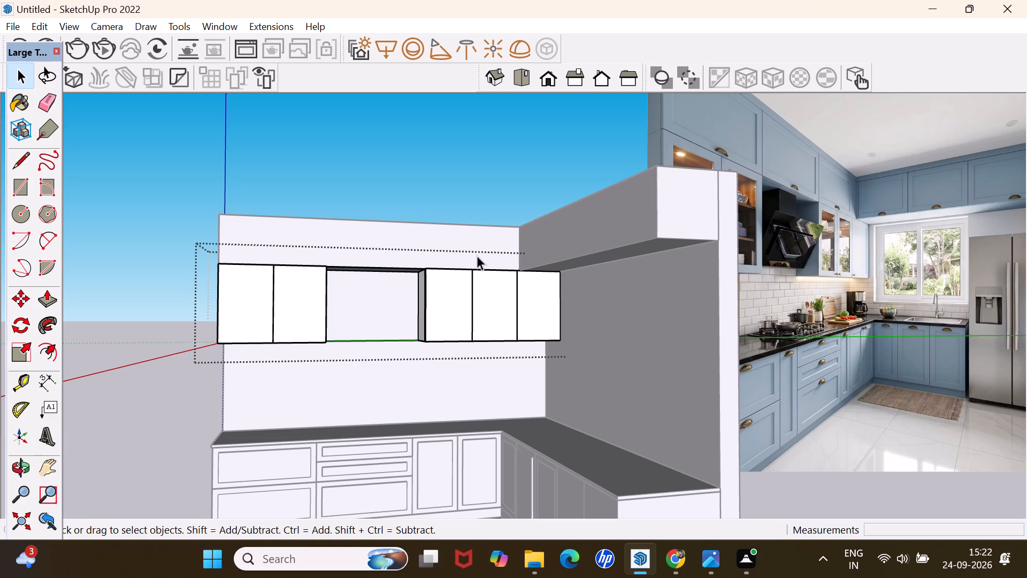
# Leave the inner cabinet geometry and reopen the left-wall upper cabinet group for editing its door faces.
pyautogui.click(143, 397)
pyautogui.moveTo(285, 334); pyautogui.dragTo(364, 314, button='middle')
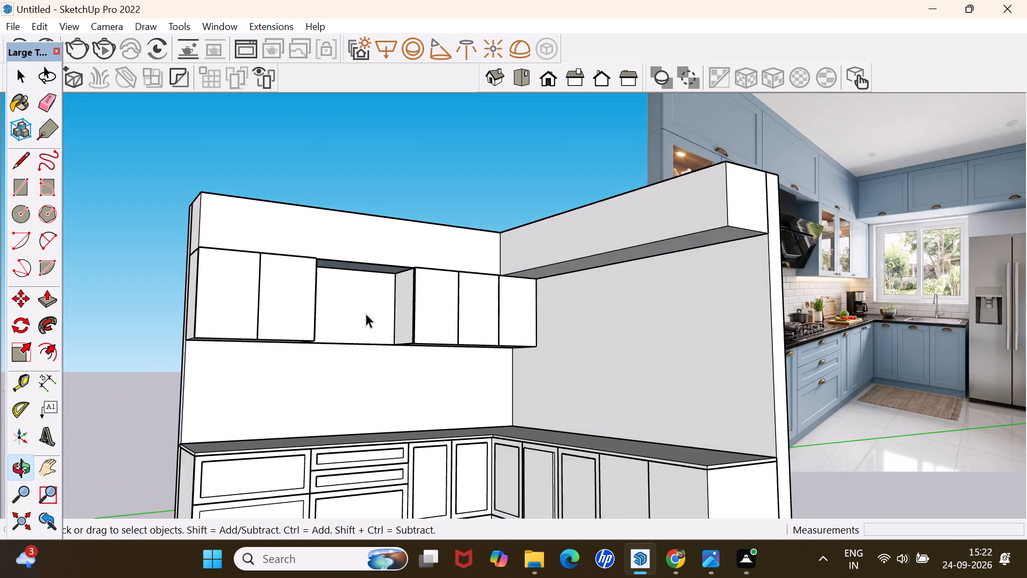
pyautogui.scroll(-8, 365, 311)
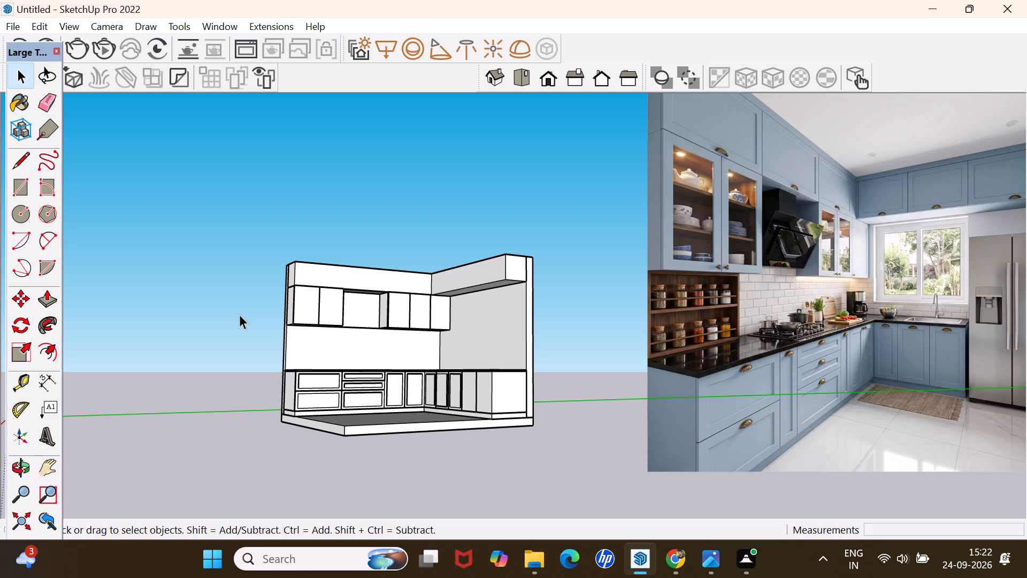
pyautogui.scroll(3, 310, 307)
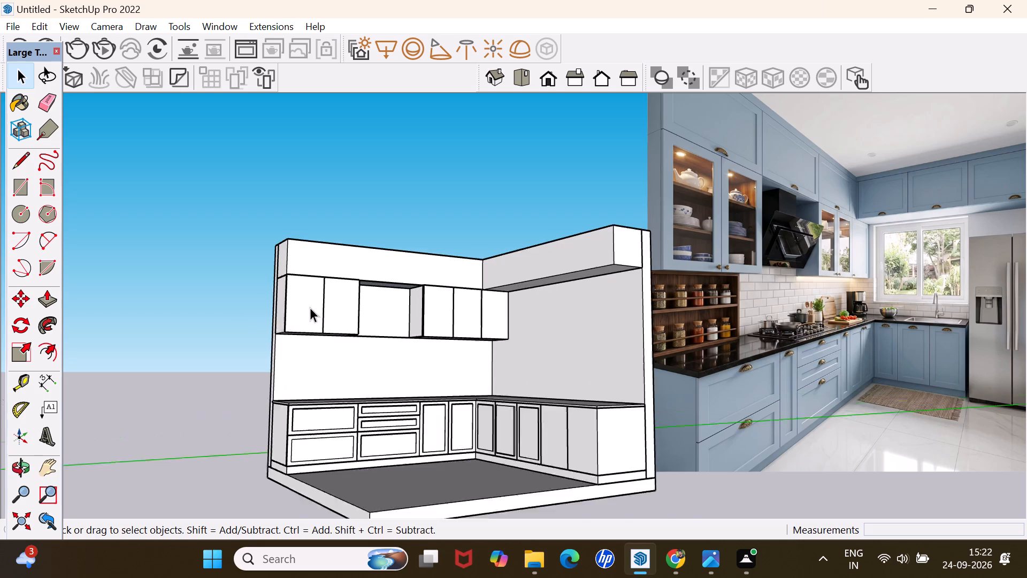
pyautogui.scroll(2, 310, 307)
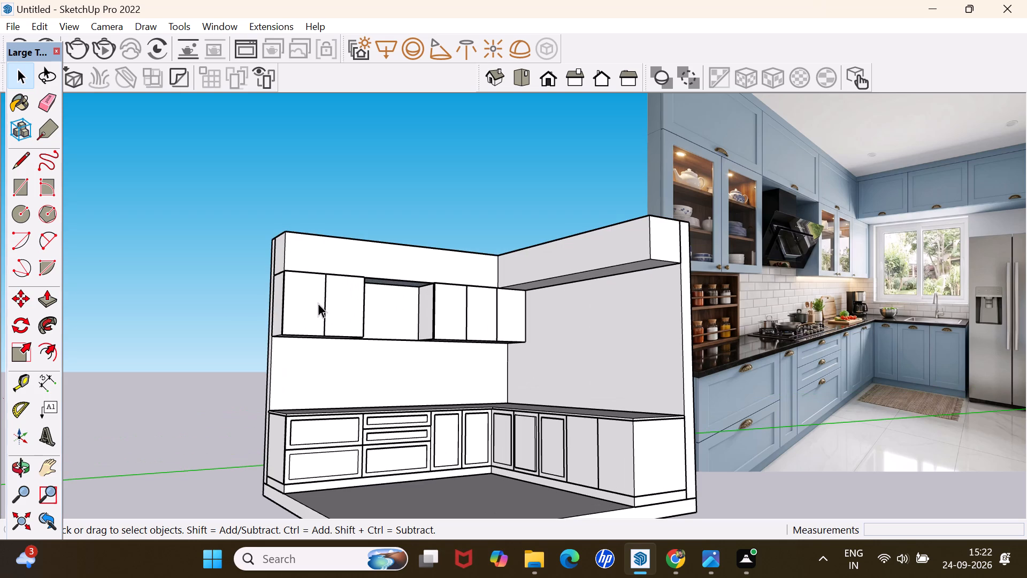
pyautogui.tripleClick(311, 299)
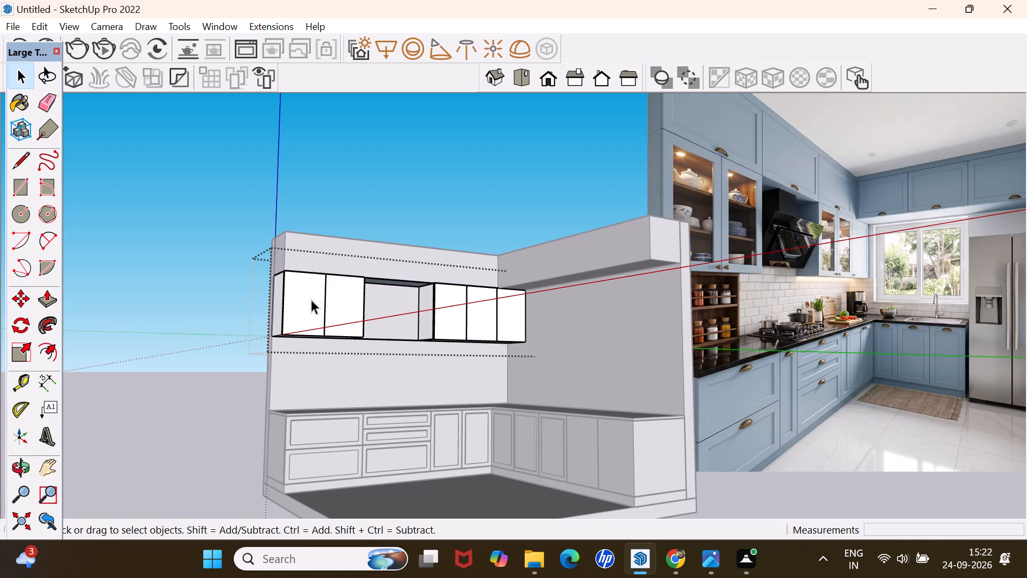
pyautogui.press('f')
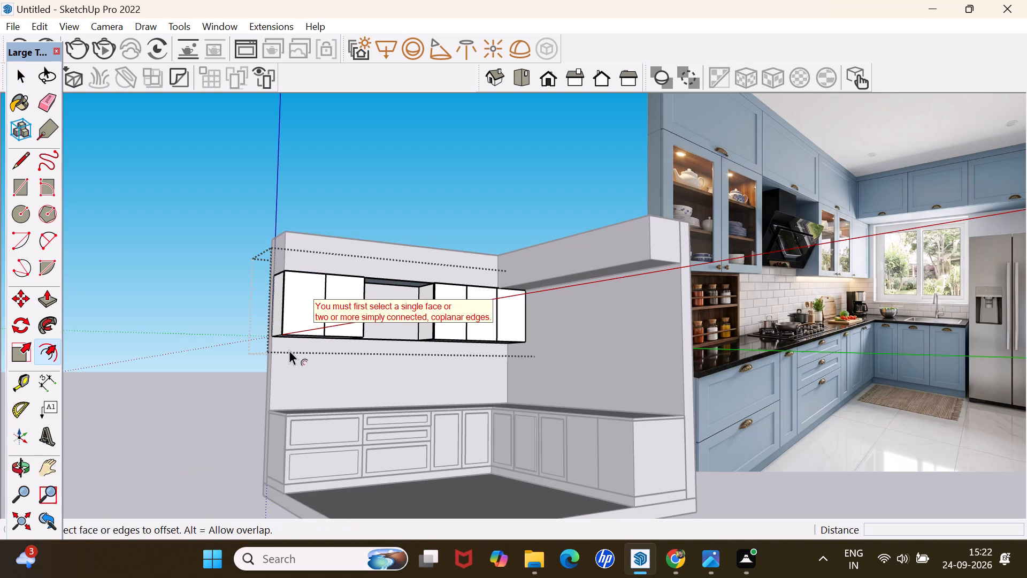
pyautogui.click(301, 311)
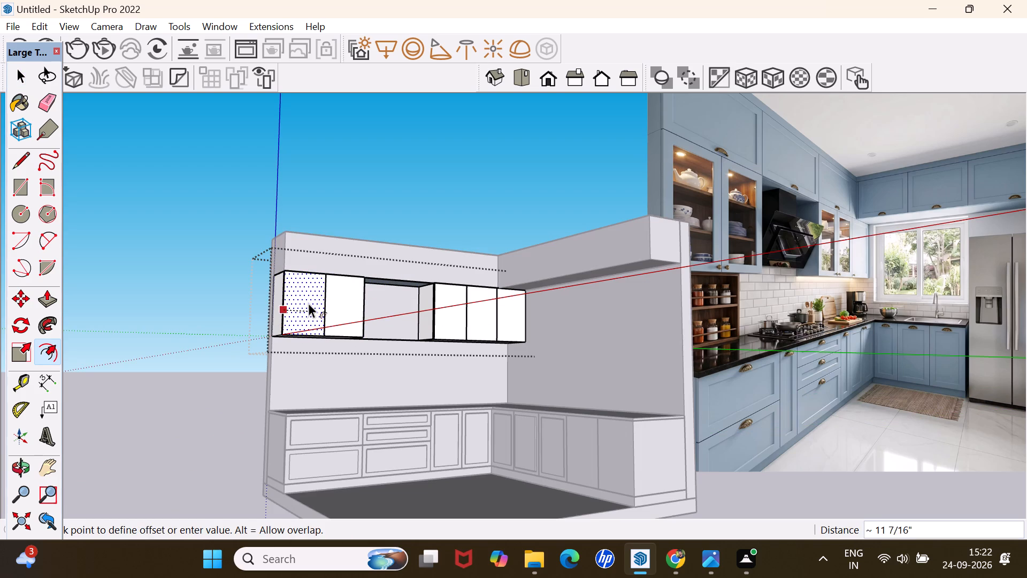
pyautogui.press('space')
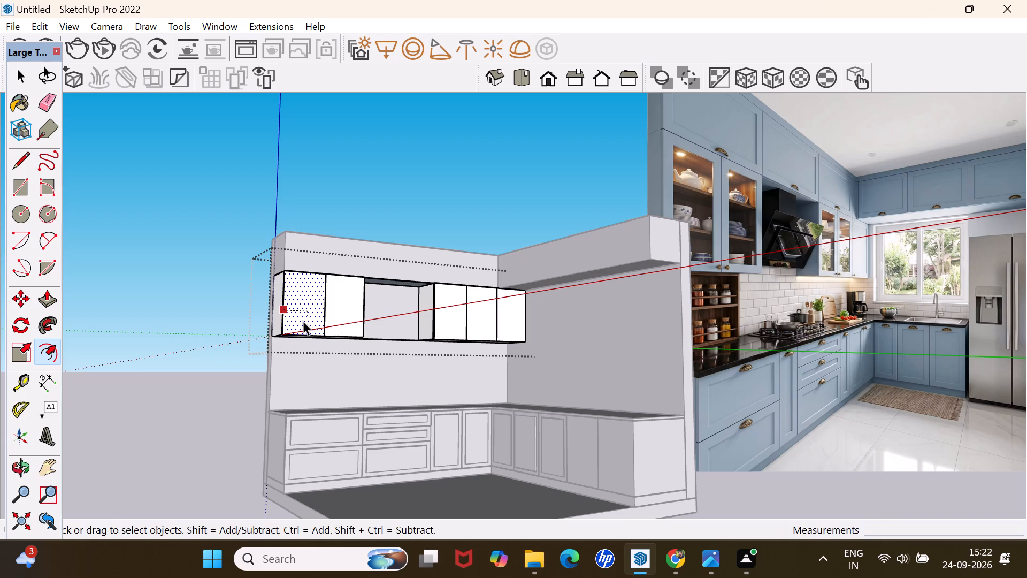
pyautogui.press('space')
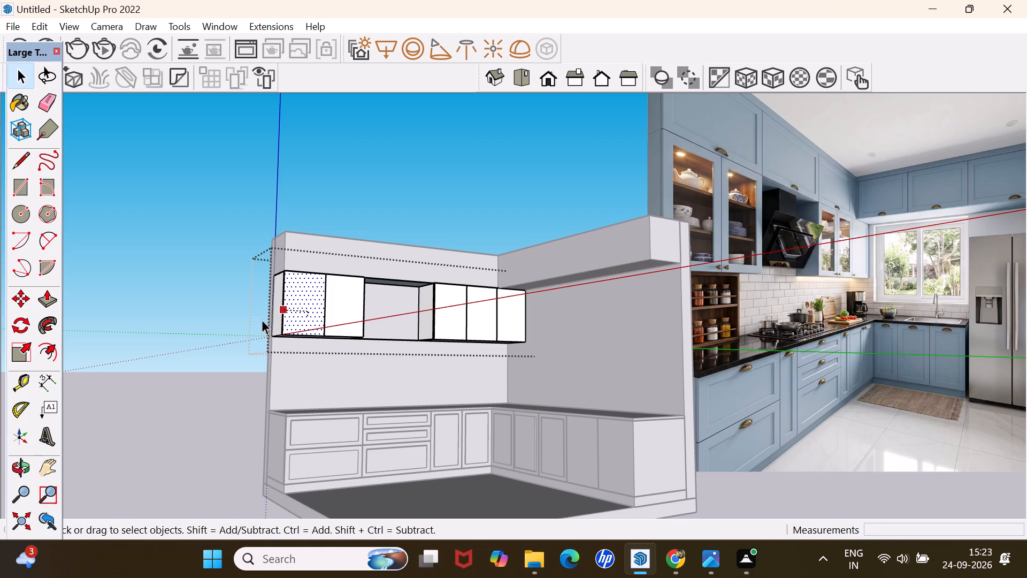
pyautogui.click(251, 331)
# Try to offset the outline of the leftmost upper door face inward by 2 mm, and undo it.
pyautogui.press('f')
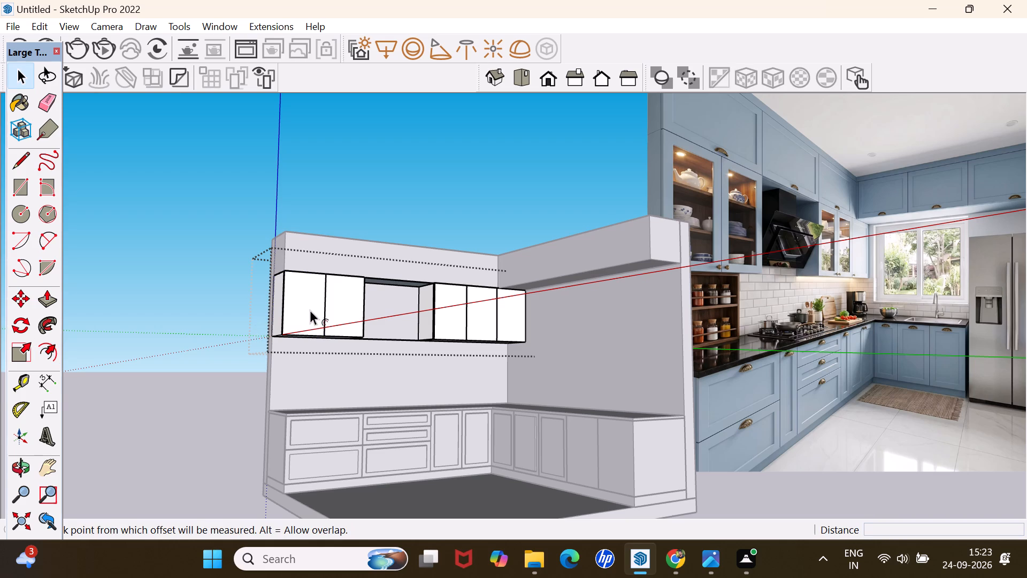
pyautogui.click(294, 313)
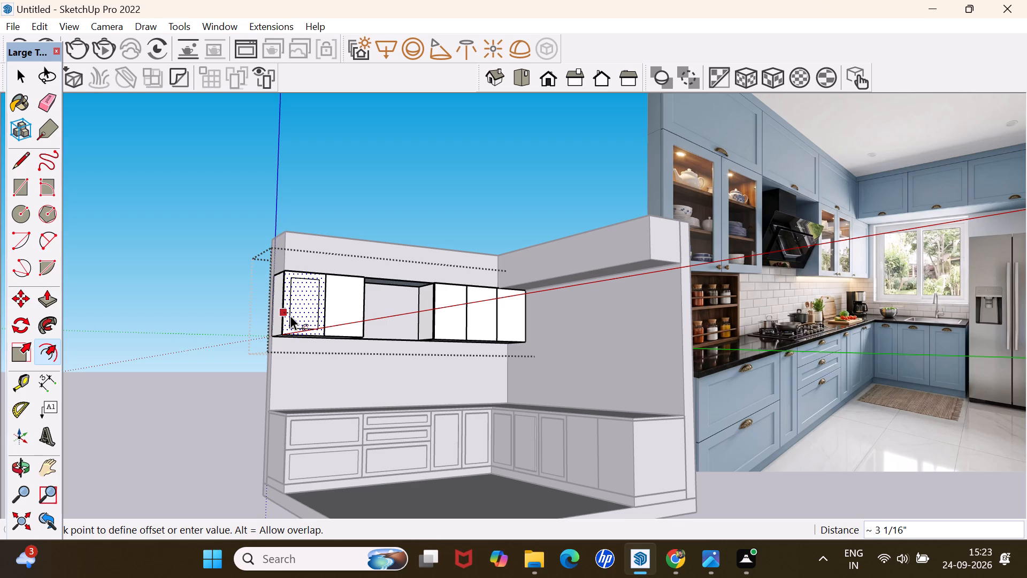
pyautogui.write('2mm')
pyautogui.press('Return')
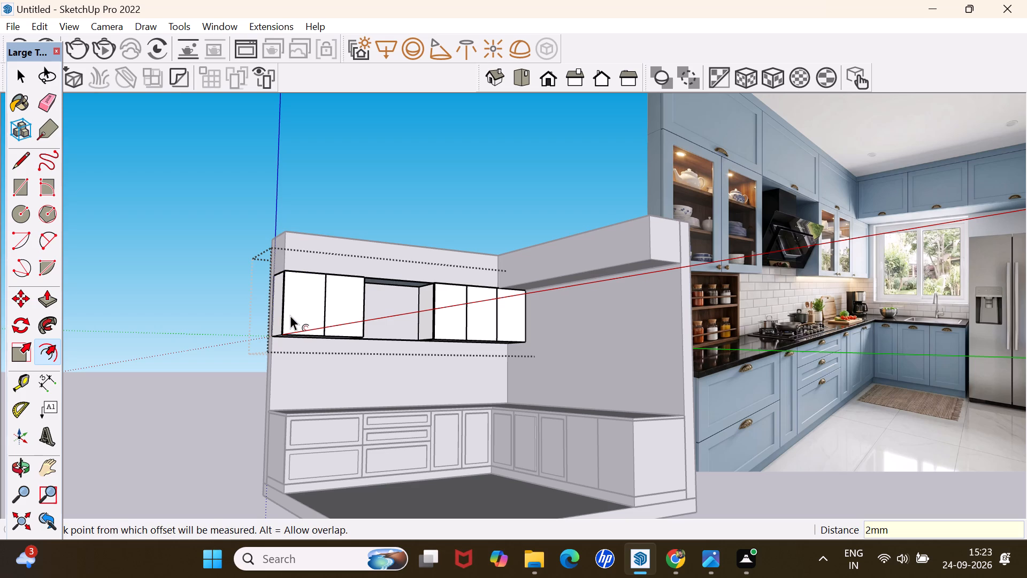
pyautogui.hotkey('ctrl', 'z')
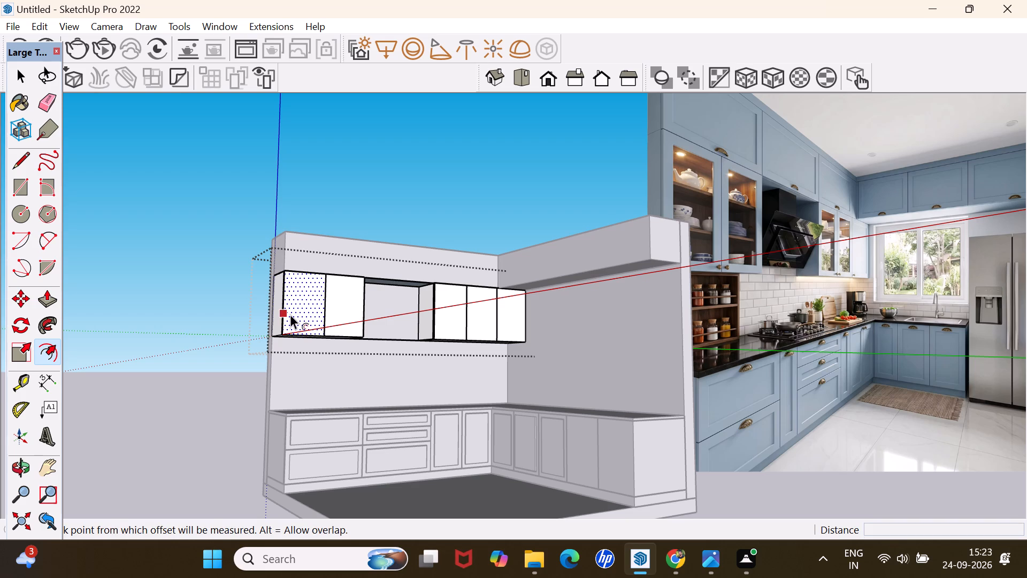
# Offset the outlines of the two doors before the opening and the first door after it inward by 2".
pyautogui.click(290, 314)
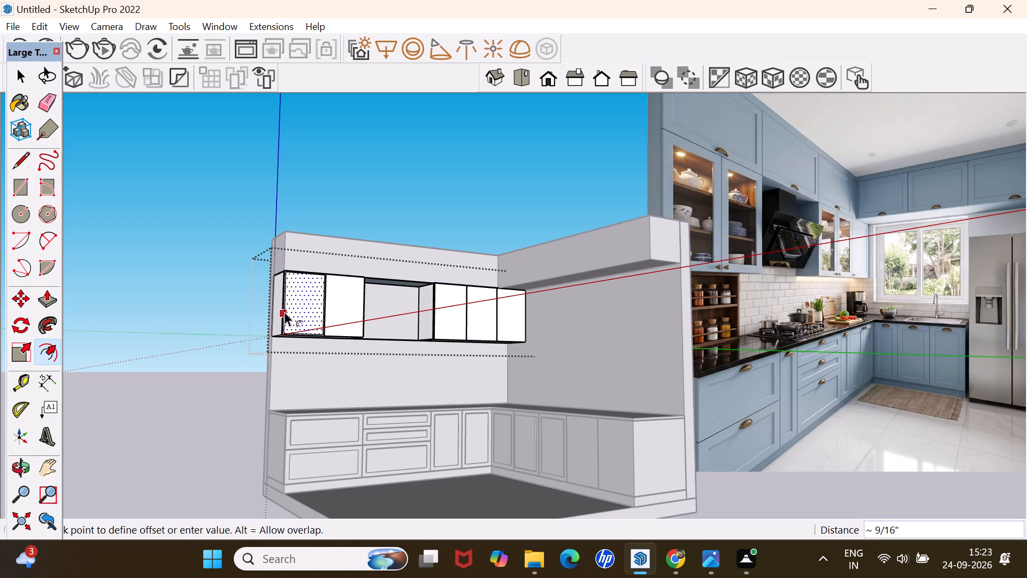
pyautogui.press('2')
pyautogui.press('Return')
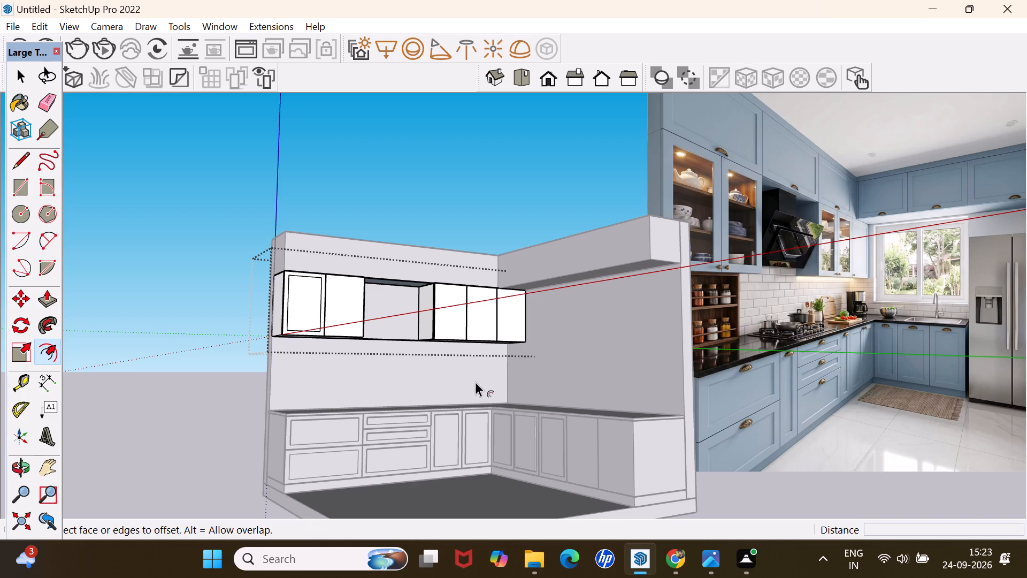
pyautogui.scroll(3, 338, 298)
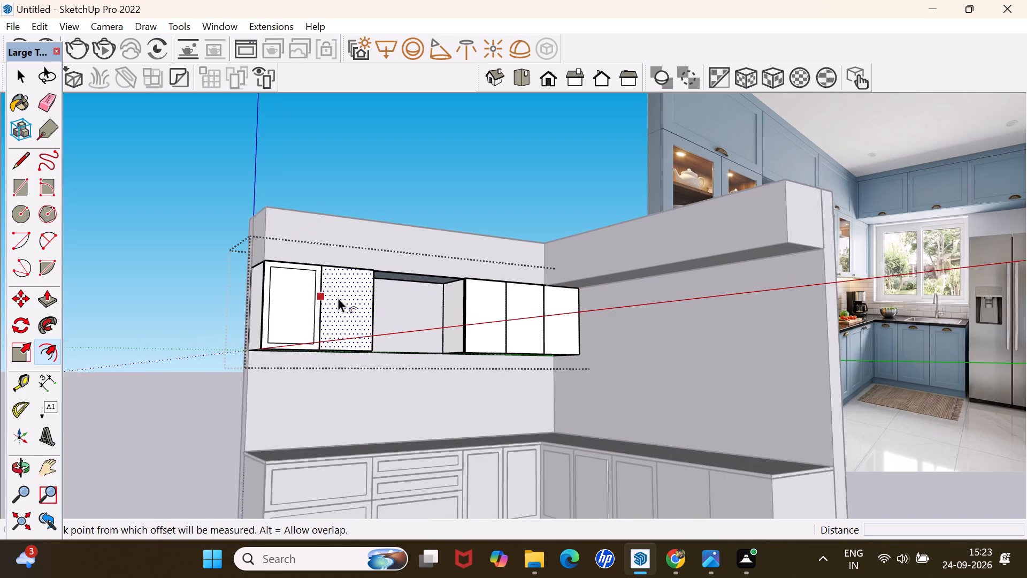
pyautogui.scroll(5, 338, 298)
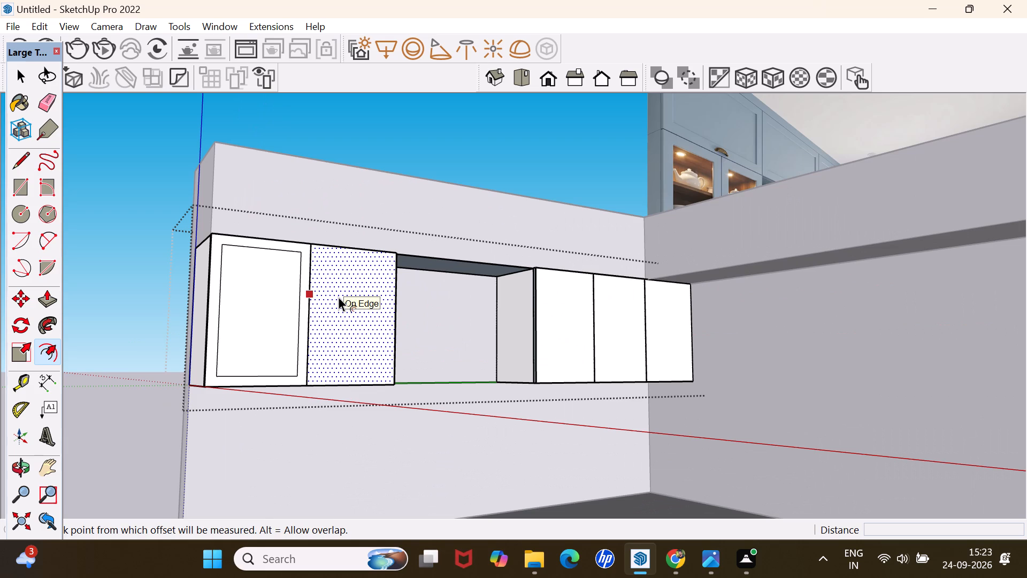
pyautogui.click(347, 286)
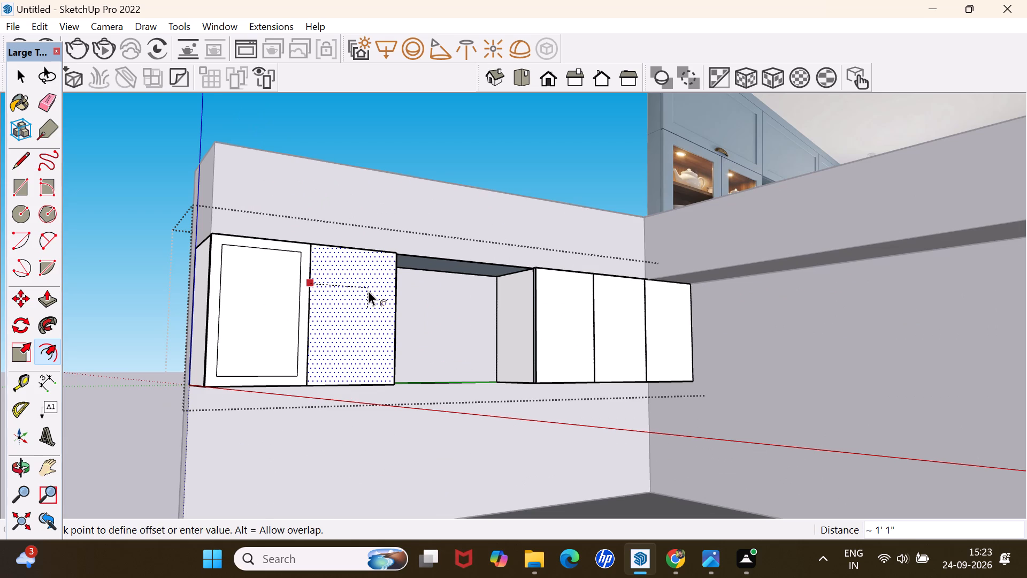
pyautogui.press('2')
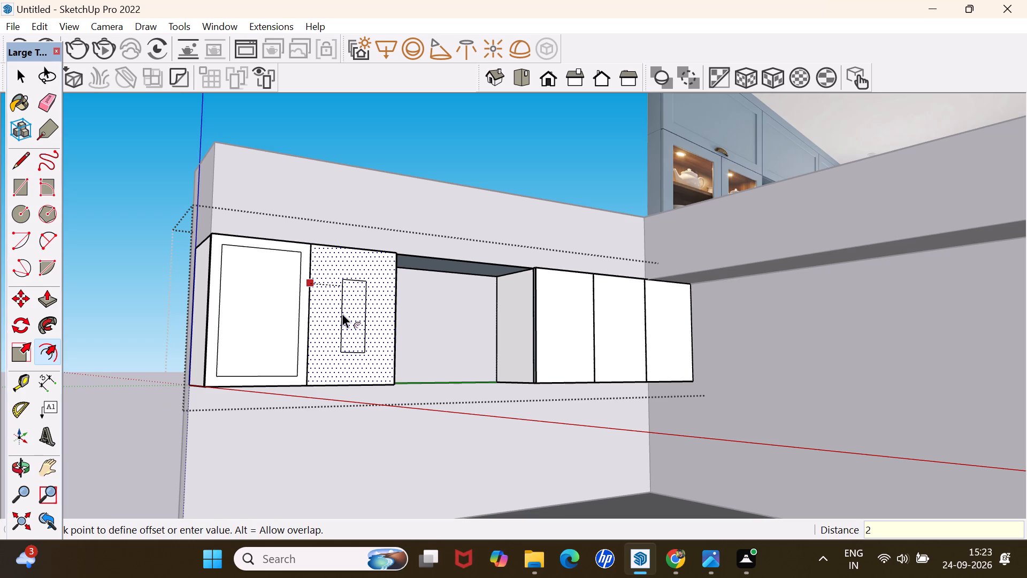
pyautogui.press('Return')
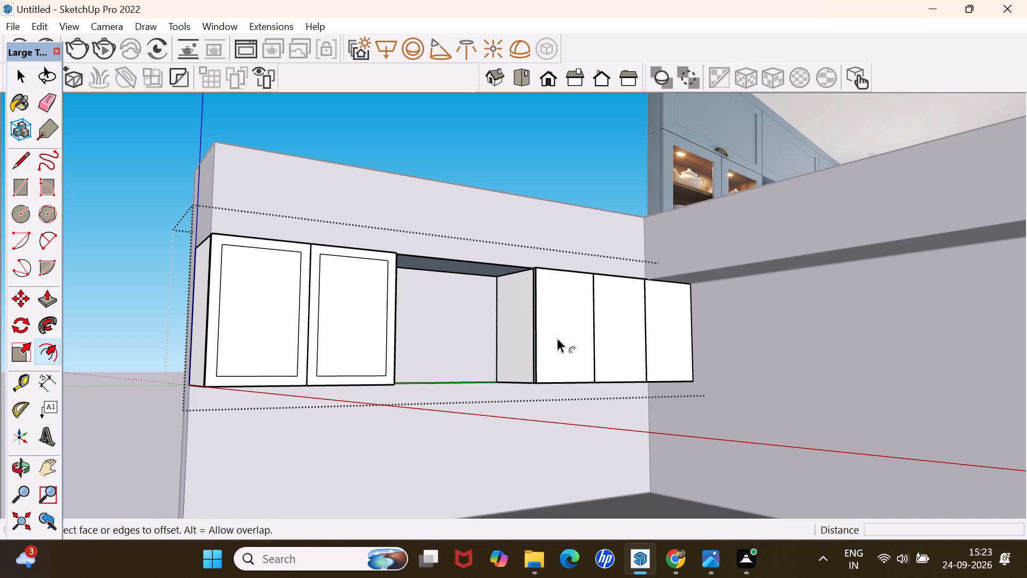
pyautogui.click(581, 341)
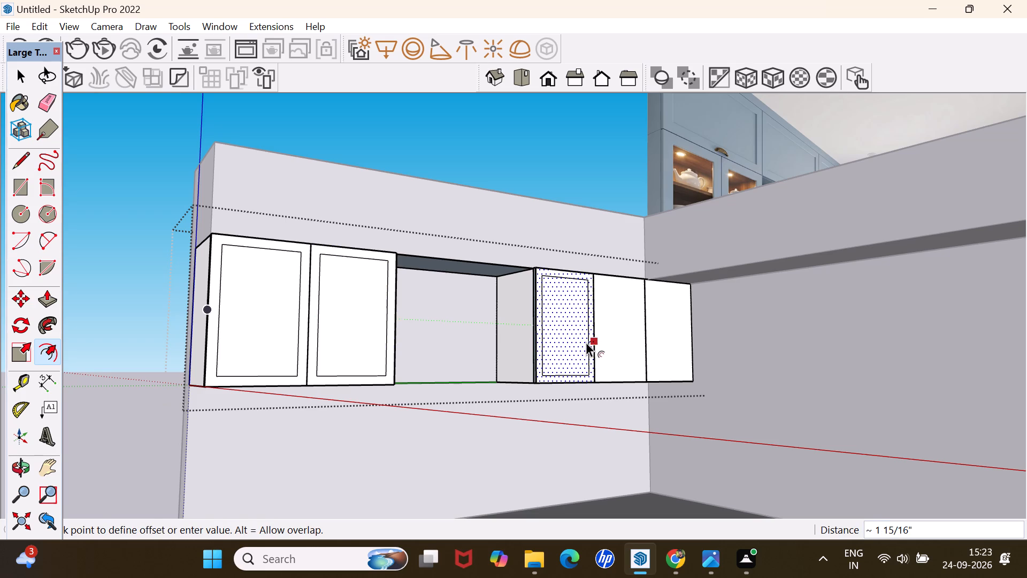
pyautogui.press('2')
pyautogui.press('Return')
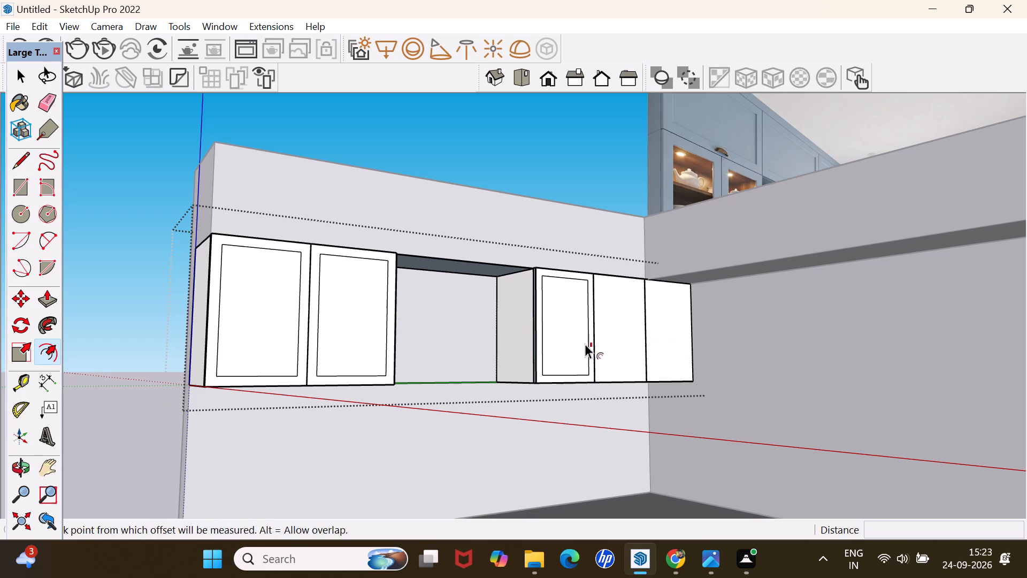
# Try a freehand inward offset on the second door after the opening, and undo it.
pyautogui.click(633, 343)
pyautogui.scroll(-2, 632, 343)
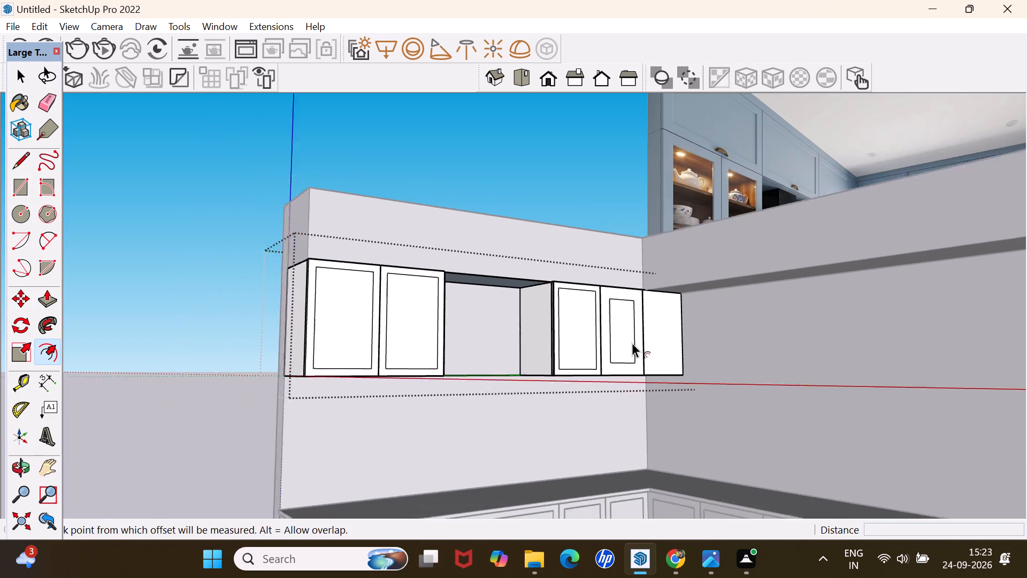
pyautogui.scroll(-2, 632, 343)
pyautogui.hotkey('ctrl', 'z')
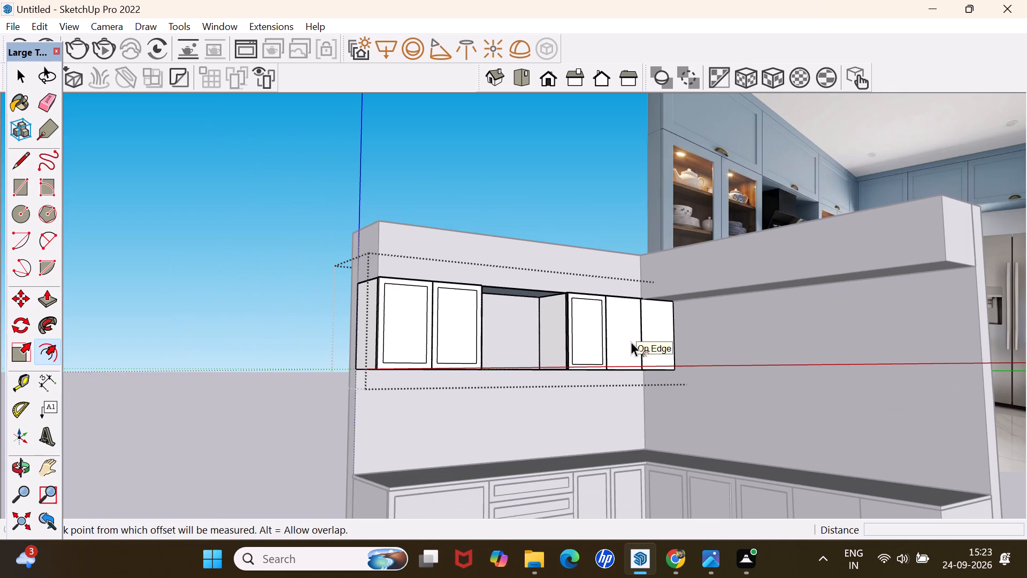
# Offset the outline of the second door after the opening inward by 2".
pyautogui.click(631, 338)
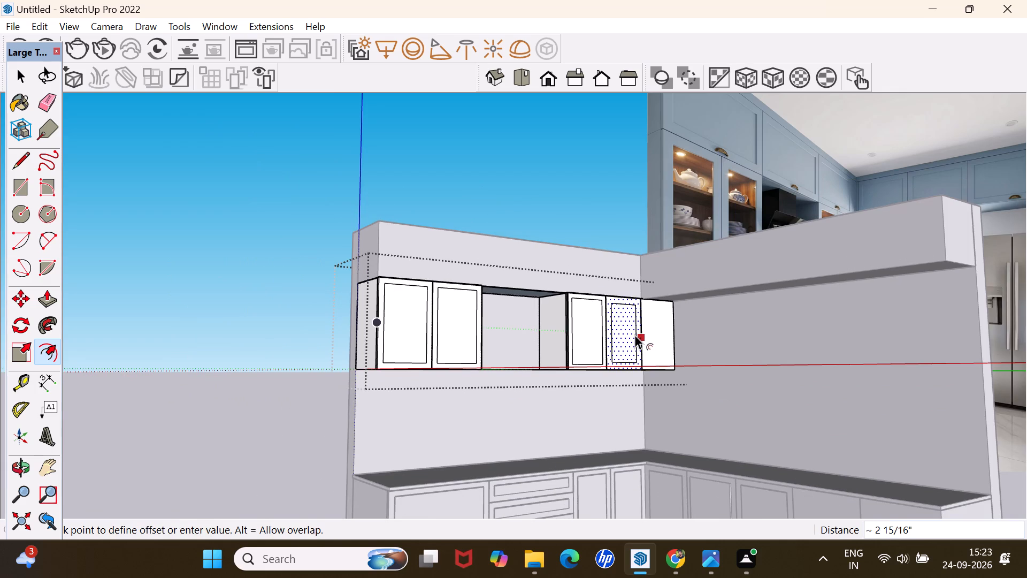
pyautogui.press('2')
pyautogui.press('Return')
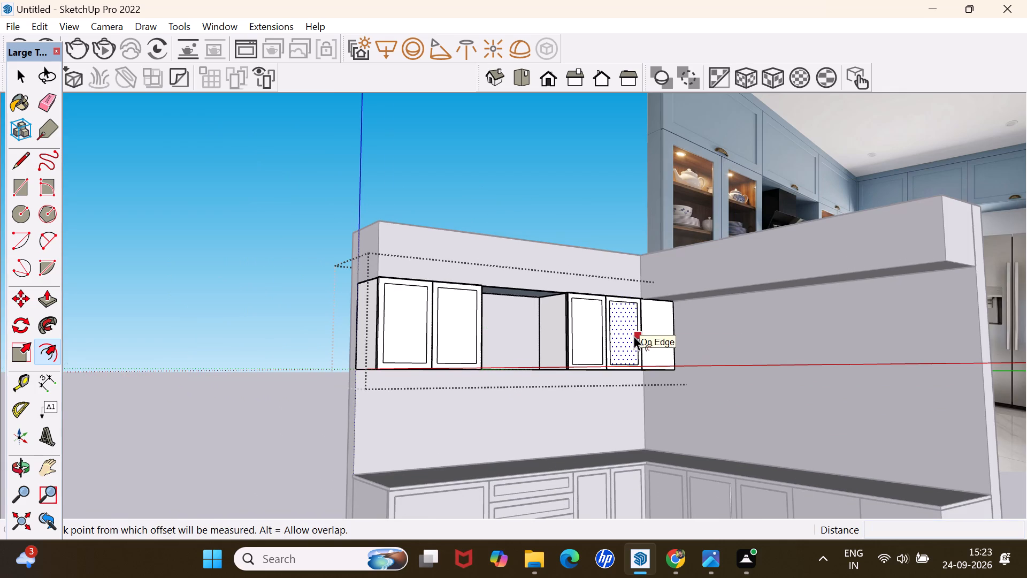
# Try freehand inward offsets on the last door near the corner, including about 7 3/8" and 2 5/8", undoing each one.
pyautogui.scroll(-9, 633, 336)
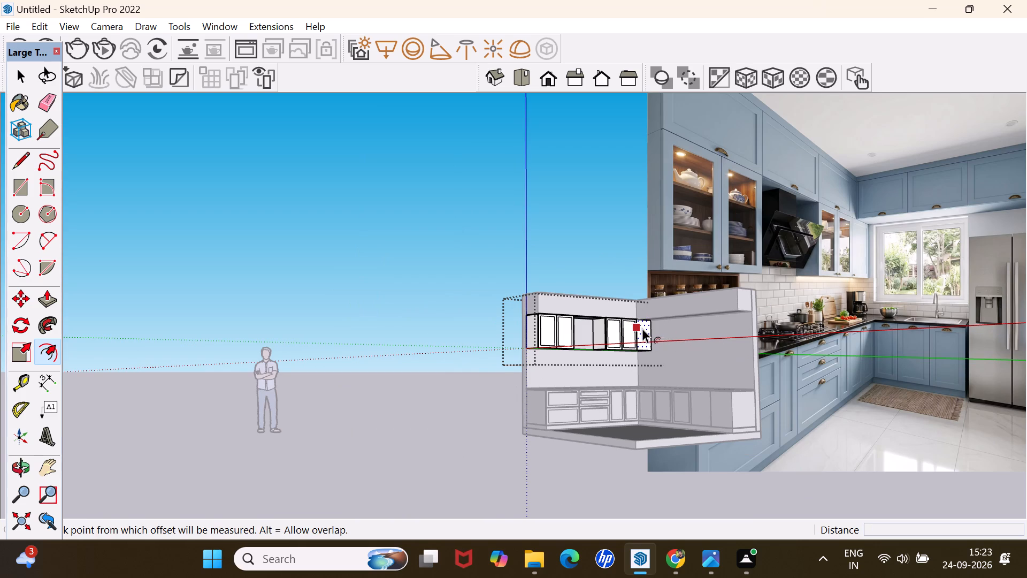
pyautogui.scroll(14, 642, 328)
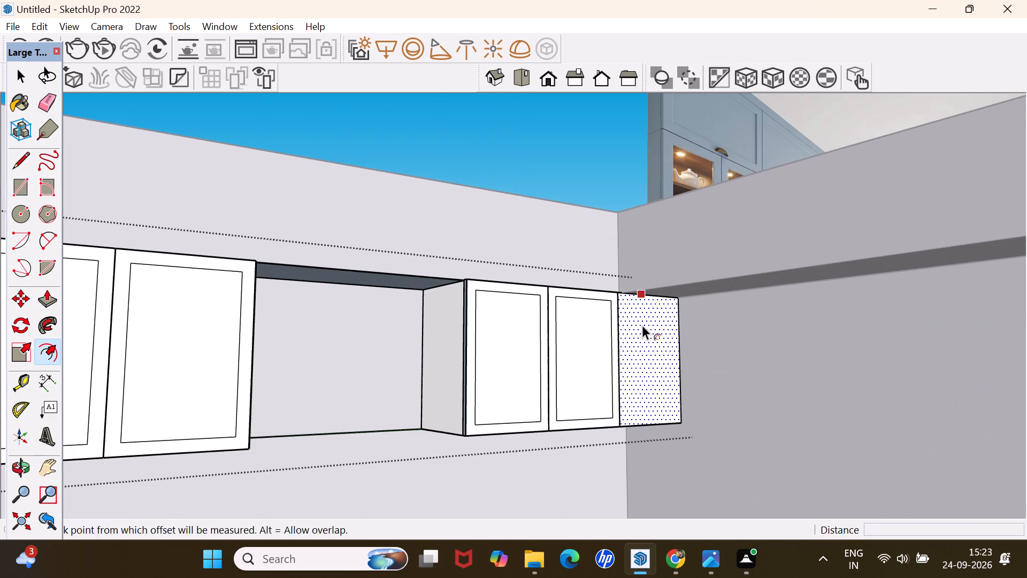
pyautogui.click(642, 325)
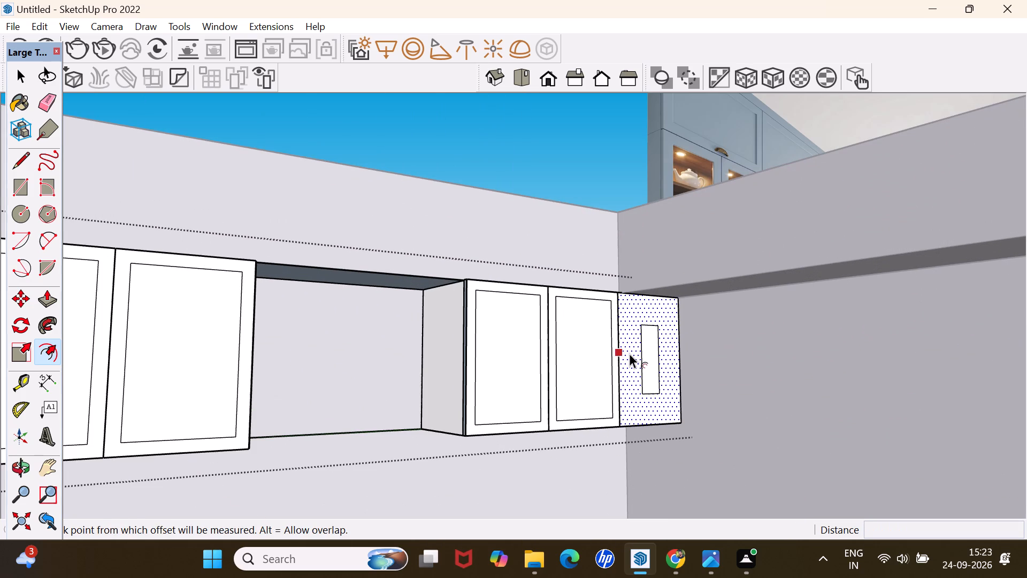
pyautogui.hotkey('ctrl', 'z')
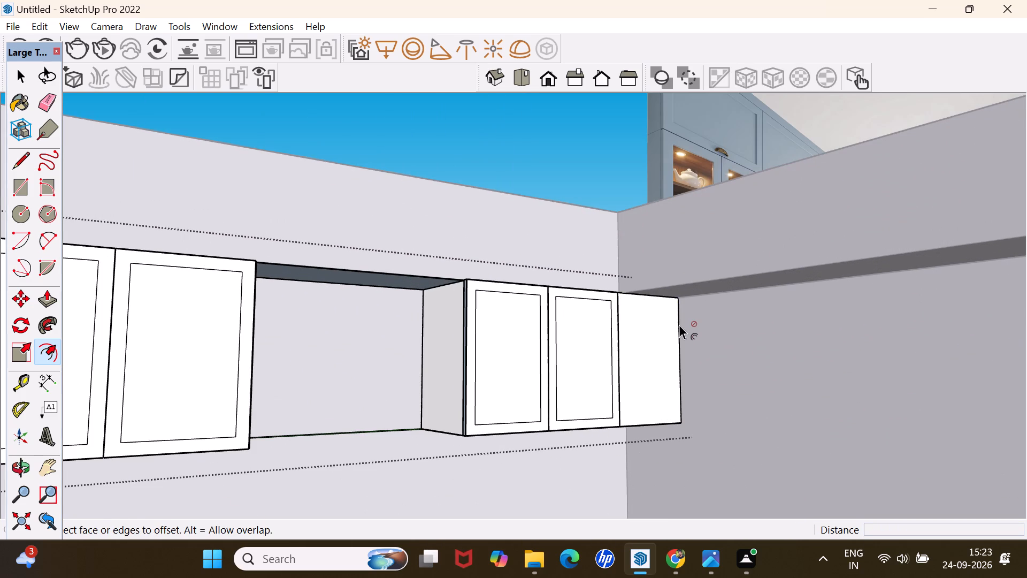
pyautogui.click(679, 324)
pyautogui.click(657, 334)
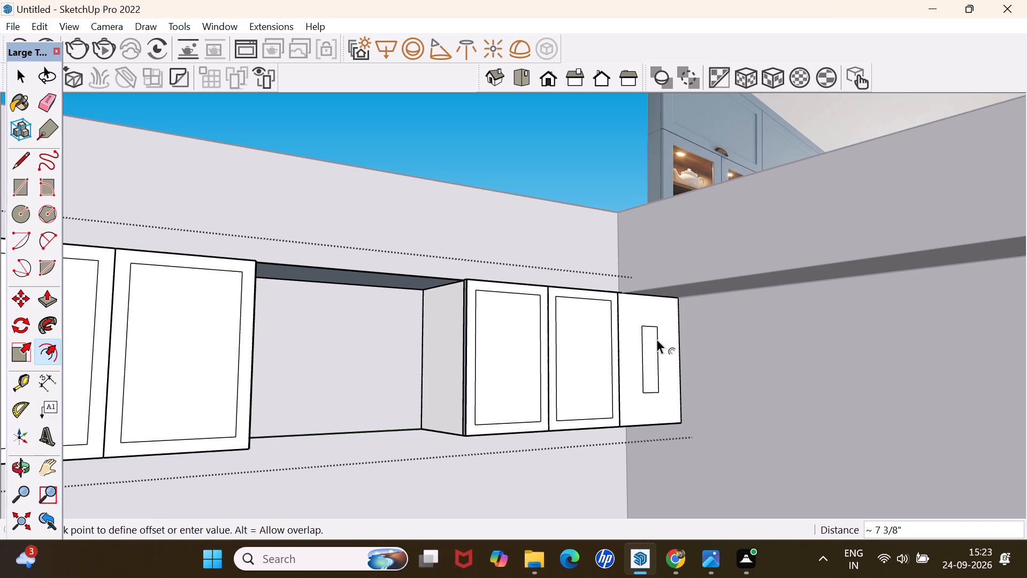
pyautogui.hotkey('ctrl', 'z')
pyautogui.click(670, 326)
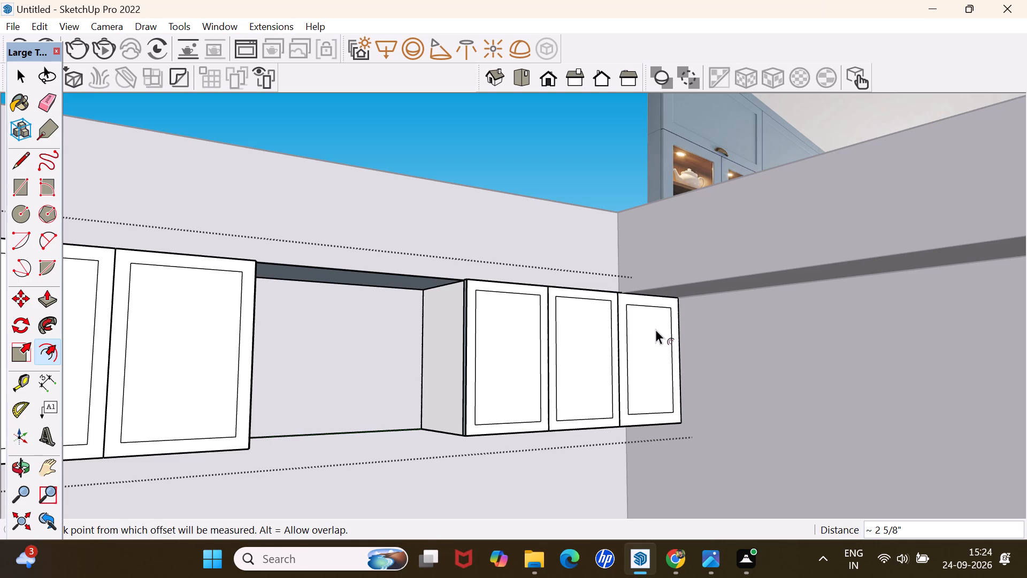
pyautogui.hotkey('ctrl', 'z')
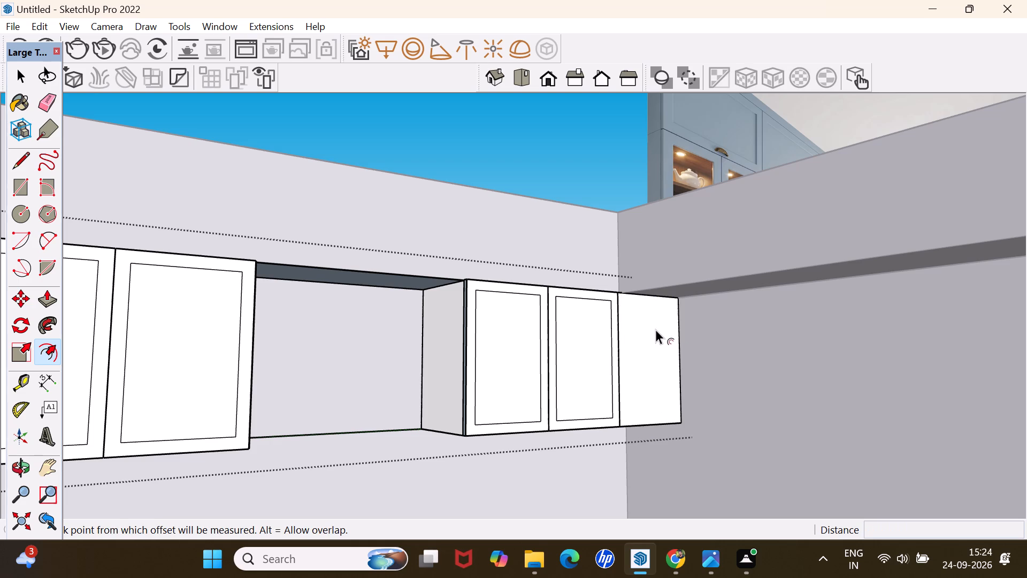
# Offset the last upper door's outline inward freehand to form a narrow frame matching the neighbouring doors.
pyautogui.click(655, 329)
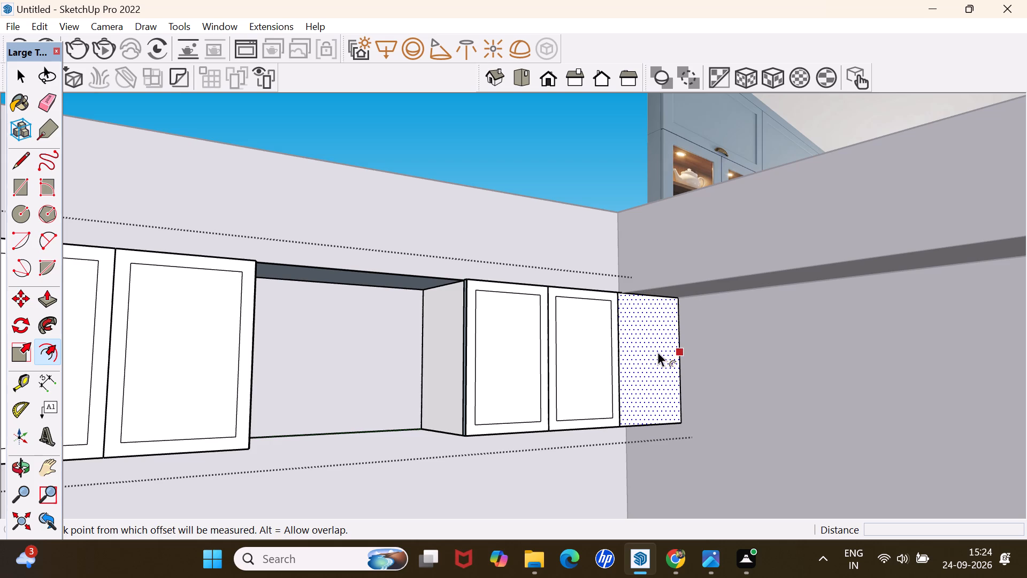
pyautogui.click(674, 343)
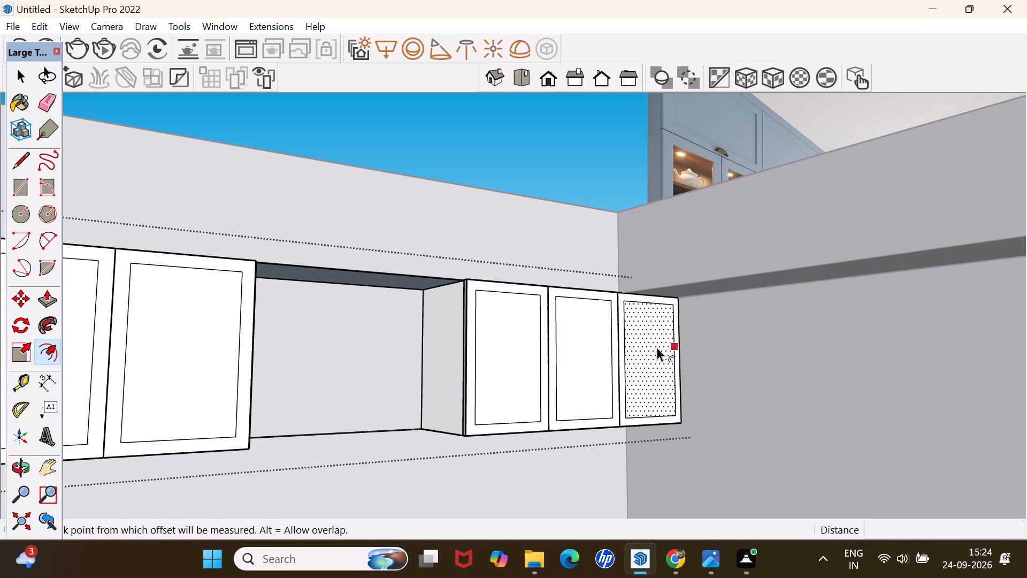
# Undo the freehand offset on the last upper door near the corner and offset its outline inward by 2" instead.
pyautogui.hotkey('ctrl', 'z')
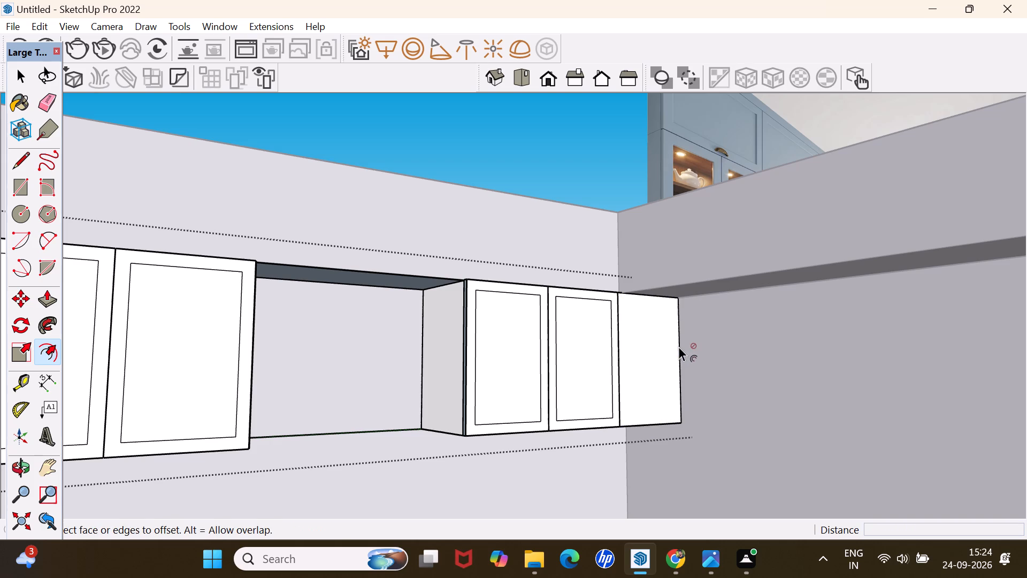
pyautogui.click(678, 346)
pyautogui.click(672, 355)
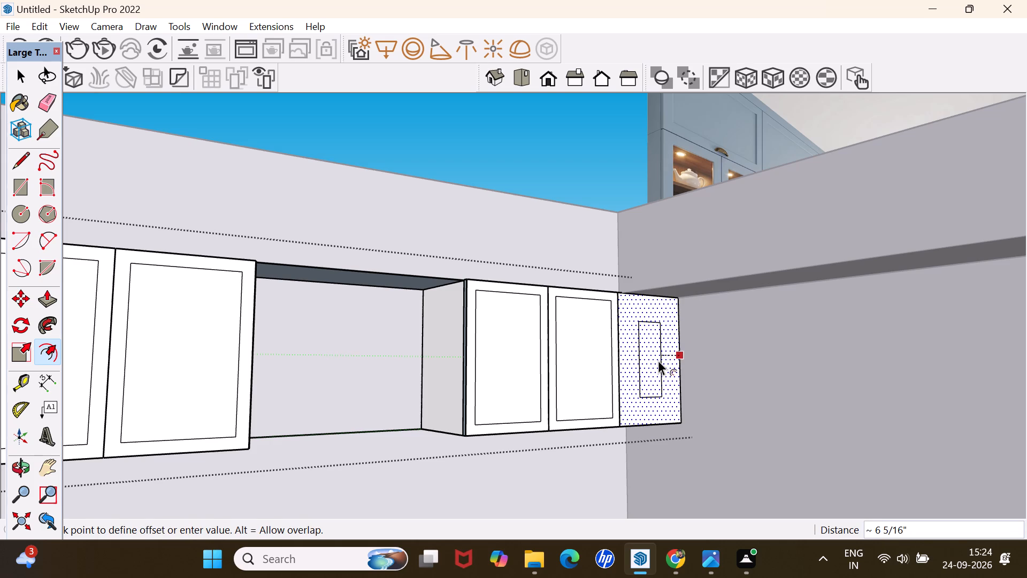
pyautogui.press('2')
pyautogui.press('Return')
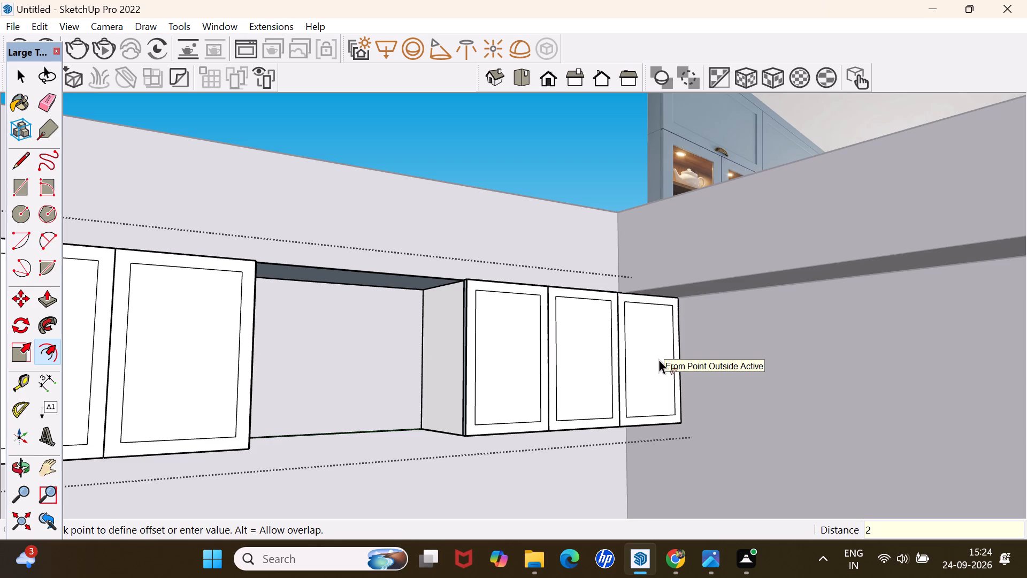
pyautogui.press('space')
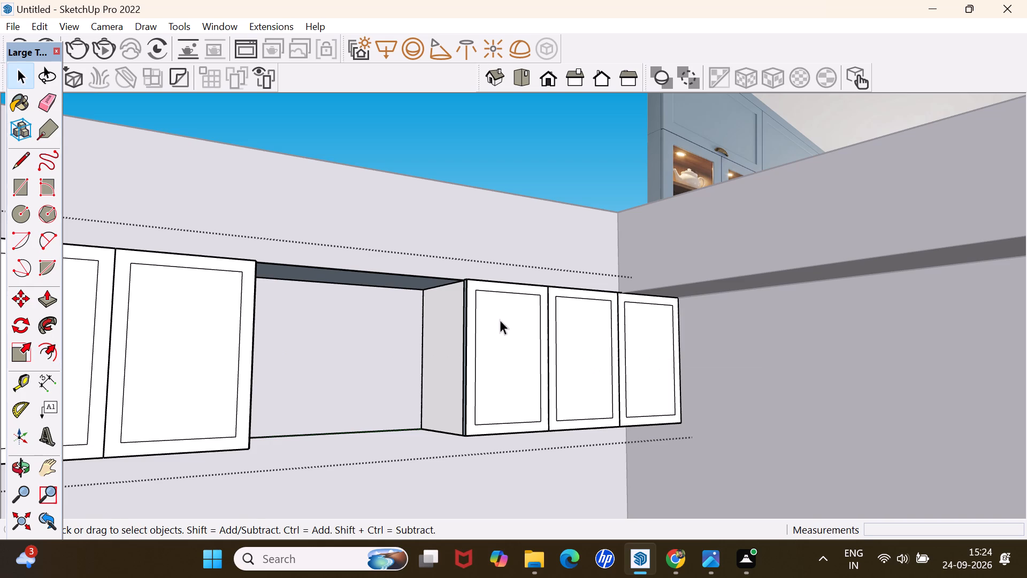
# Push the inner panels of all five upper cabinet doors in by 2 mm and leave the cabinet group.
pyautogui.scroll(-8, 362, 380)
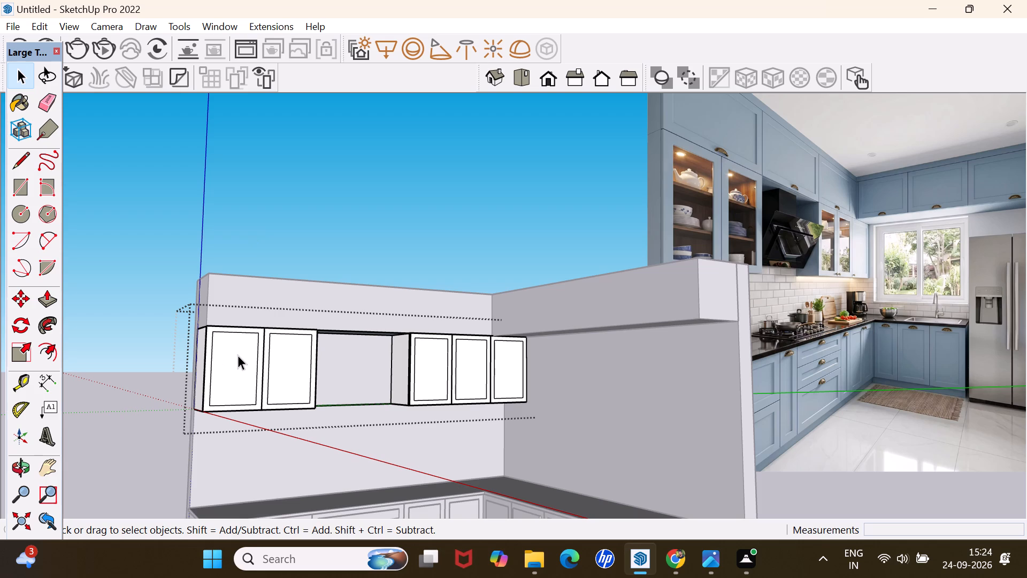
pyautogui.click(237, 355)
pyautogui.press('p')
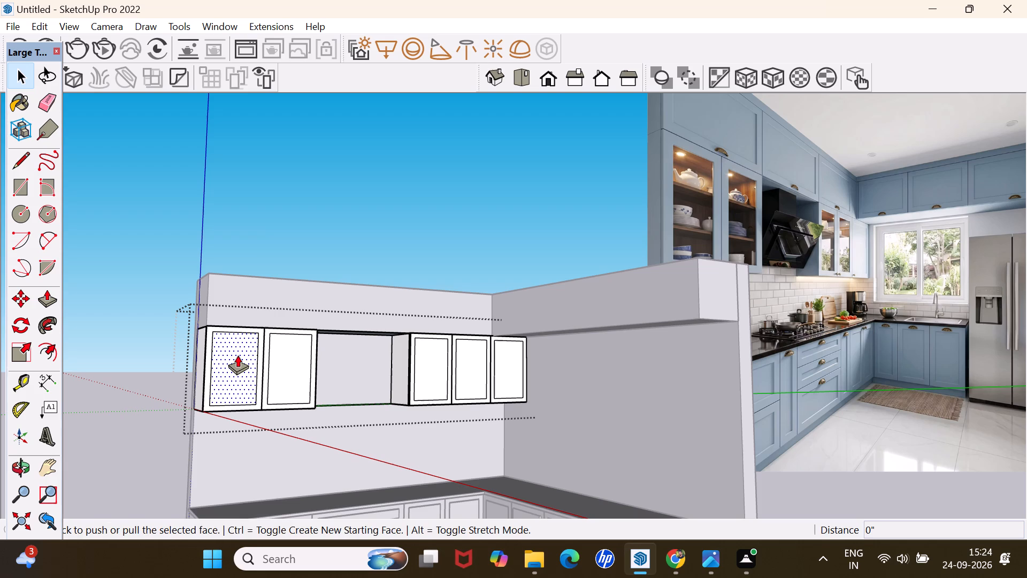
pyautogui.click(237, 355)
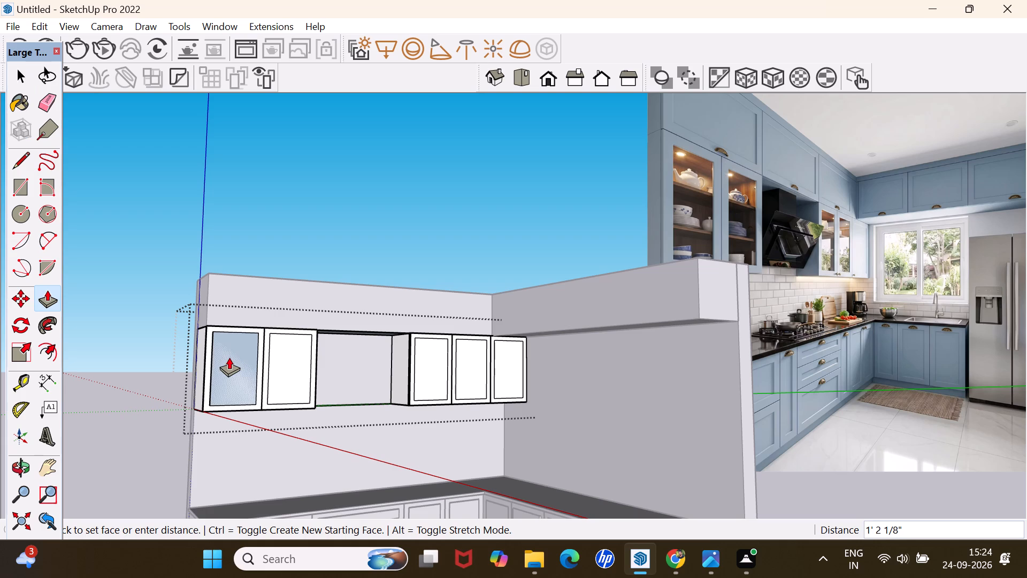
pyautogui.write('2mm')
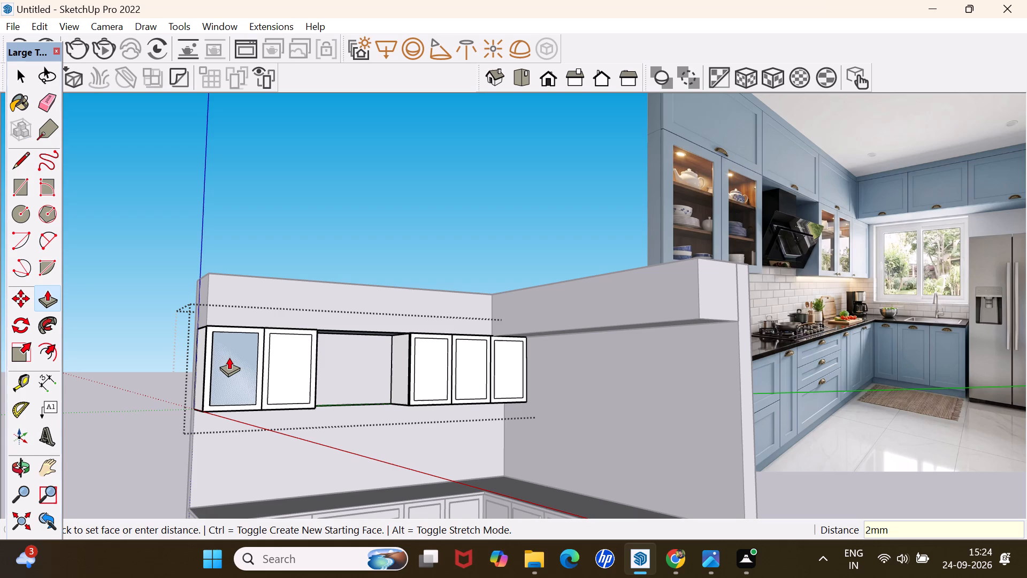
pyautogui.press('Return')
pyautogui.doubleClick(288, 366)
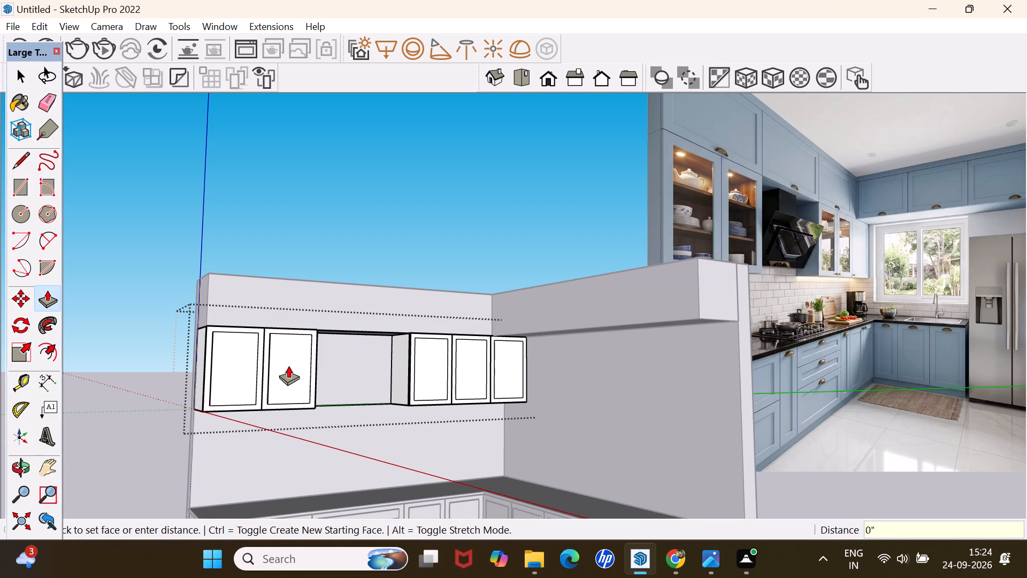
pyautogui.doubleClick(429, 360)
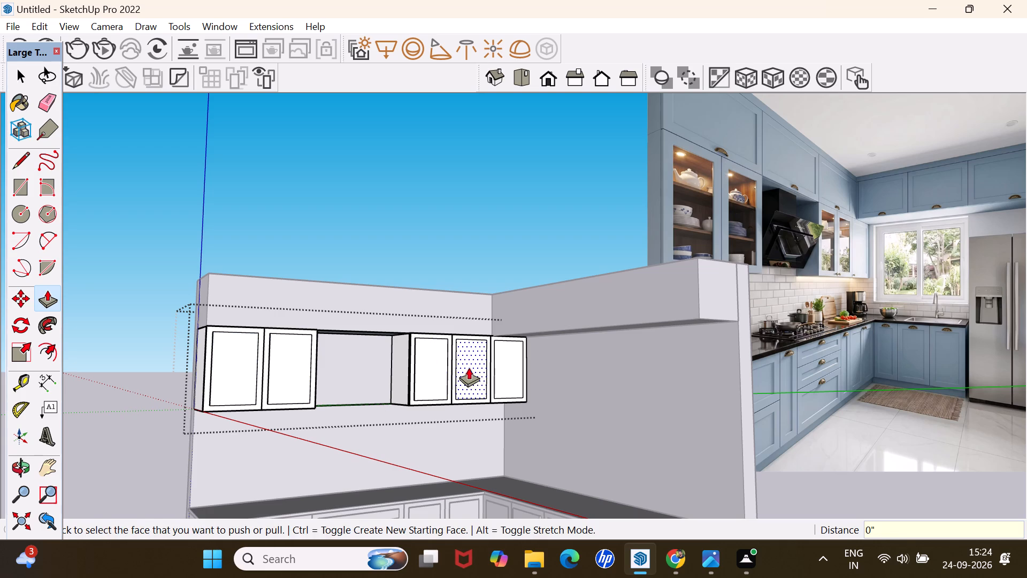
pyautogui.doubleClick(476, 364)
pyautogui.doubleClick(509, 363)
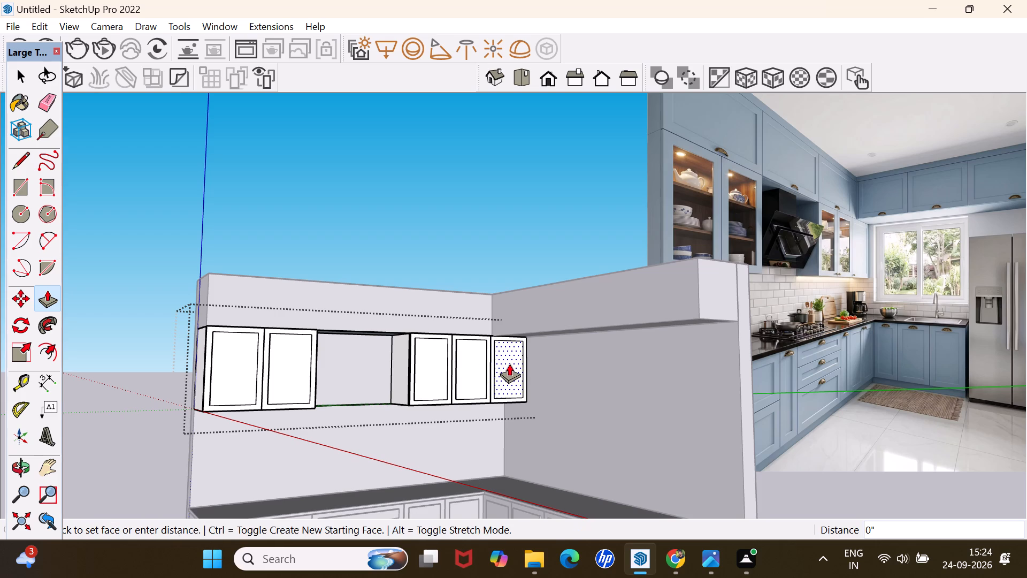
pyautogui.press('space')
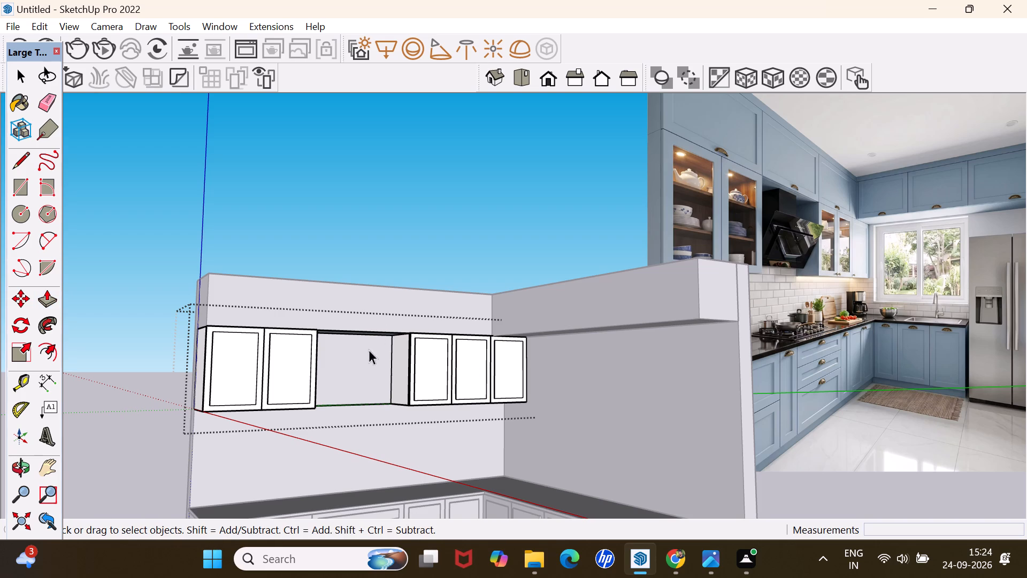
pyautogui.click(114, 358)
# Open the L-shaped loft box above the upper cabinets for editing.
pyautogui.moveTo(114, 358); pyautogui.dragTo(141, 351, button='middle')
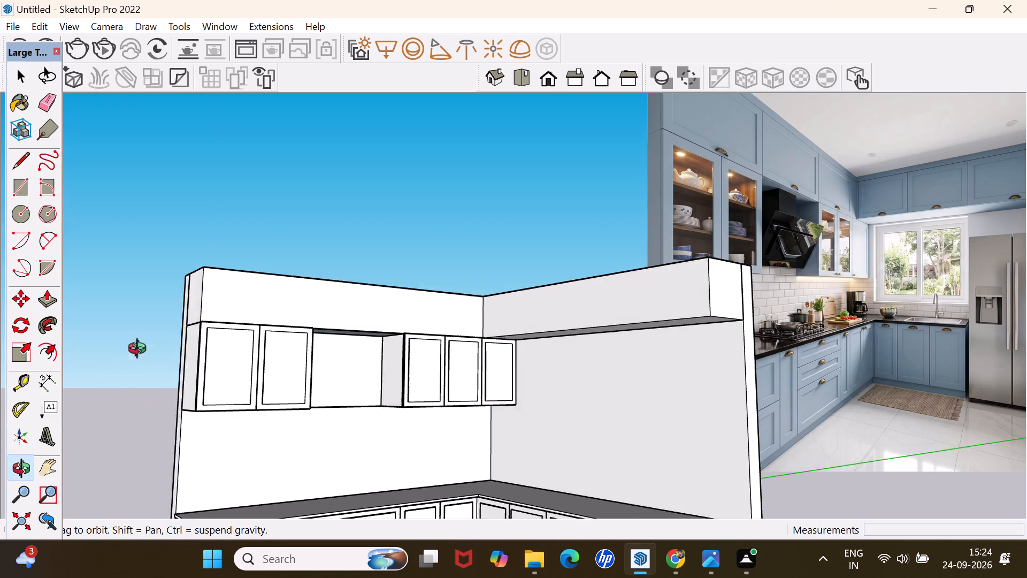
pyautogui.moveTo(141, 351); pyautogui.dragTo(188, 345, button='middle')
pyautogui.scroll(-6, 189, 346)
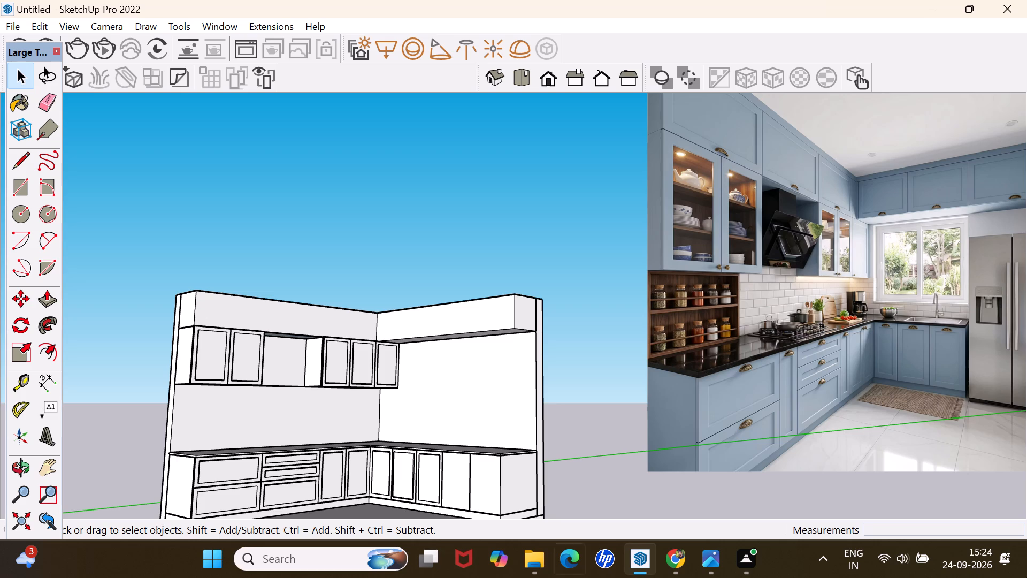
pyautogui.scroll(6, 195, 295)
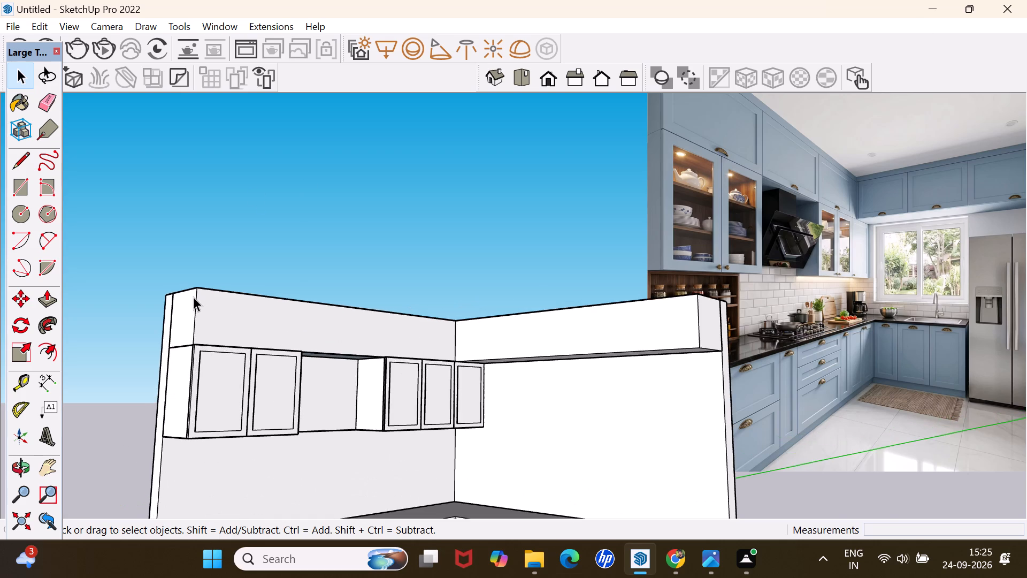
pyautogui.scroll(2, 185, 306)
pyautogui.moveTo(269, 332); pyautogui.dragTo(335, 367, button='middle')
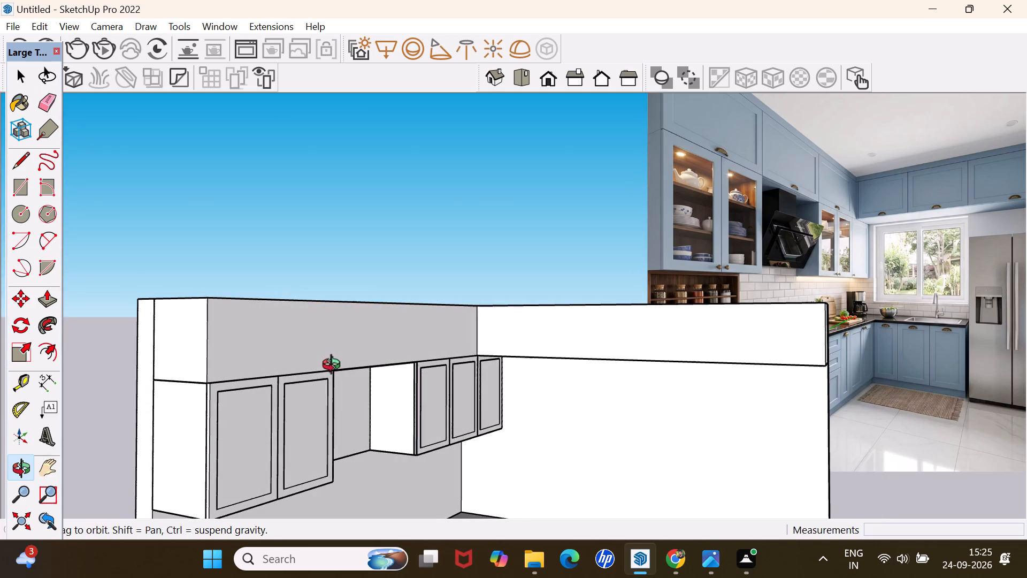
pyautogui.moveTo(335, 367); pyautogui.dragTo(334, 371, button='middle')
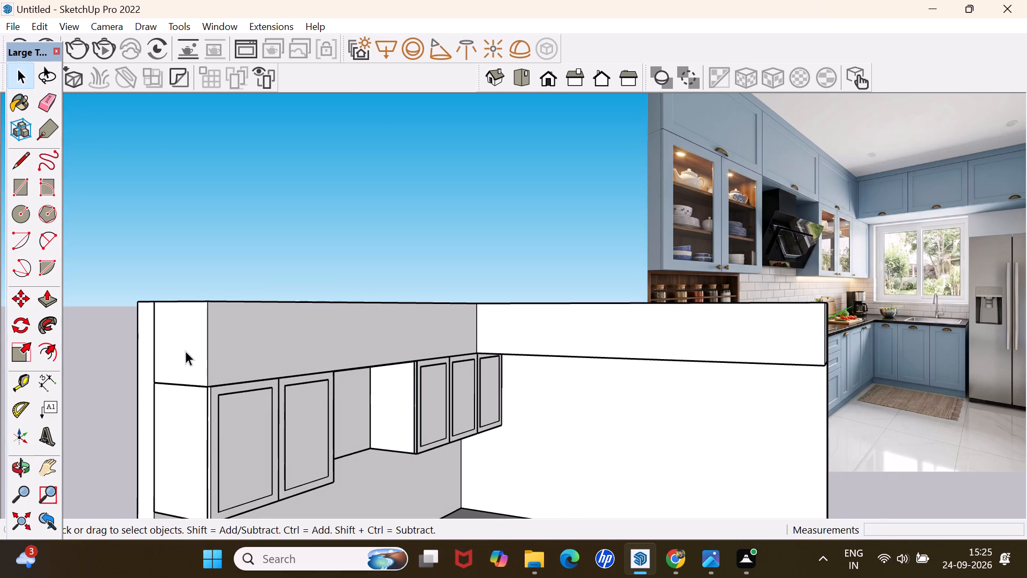
pyautogui.tripleClick(240, 340)
pyautogui.click(241, 340)
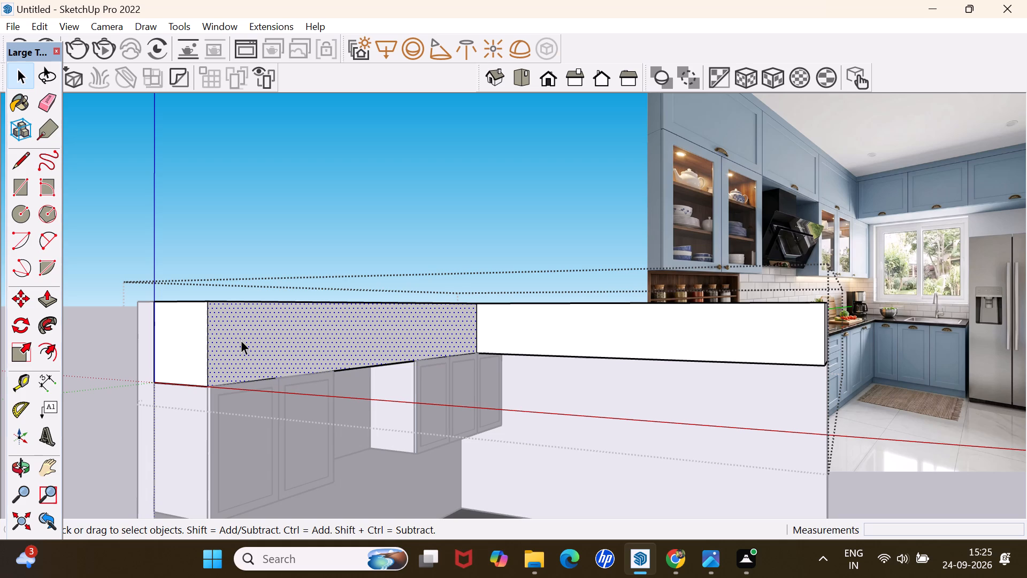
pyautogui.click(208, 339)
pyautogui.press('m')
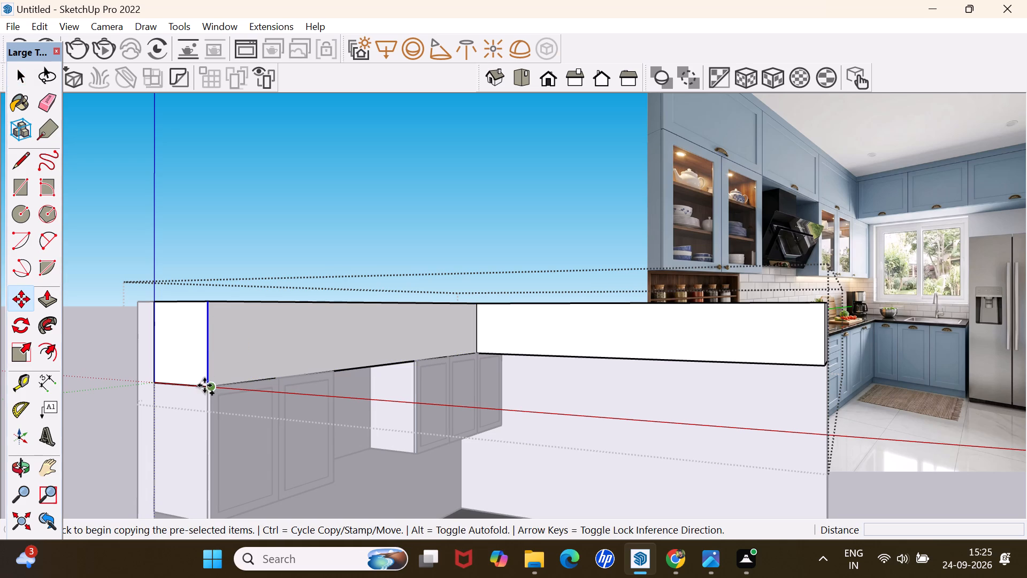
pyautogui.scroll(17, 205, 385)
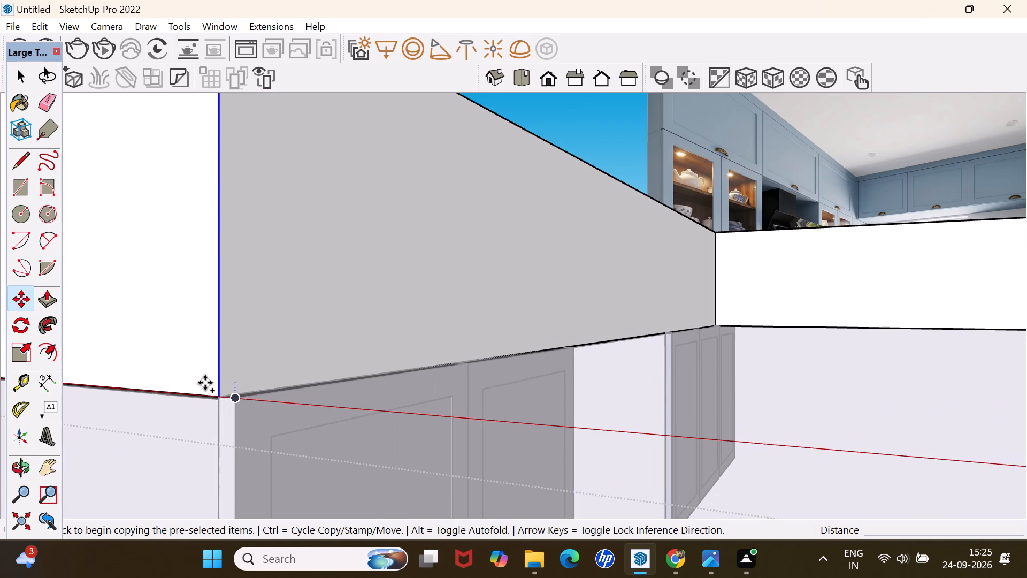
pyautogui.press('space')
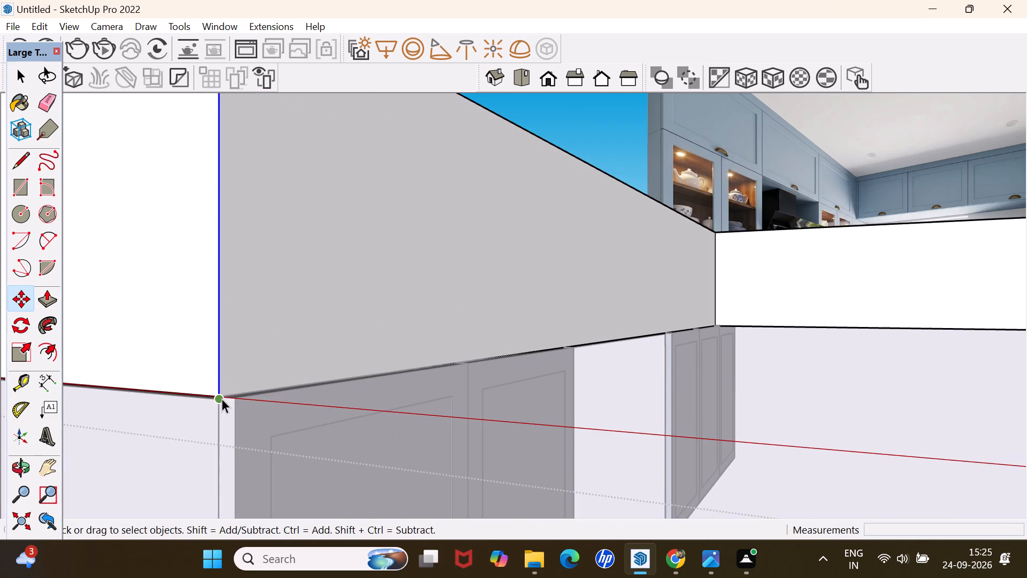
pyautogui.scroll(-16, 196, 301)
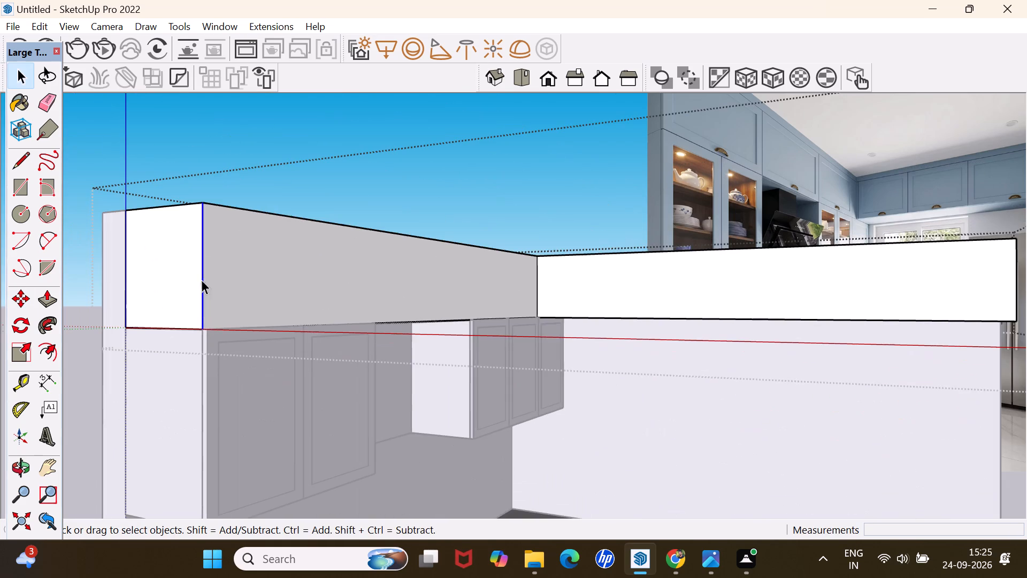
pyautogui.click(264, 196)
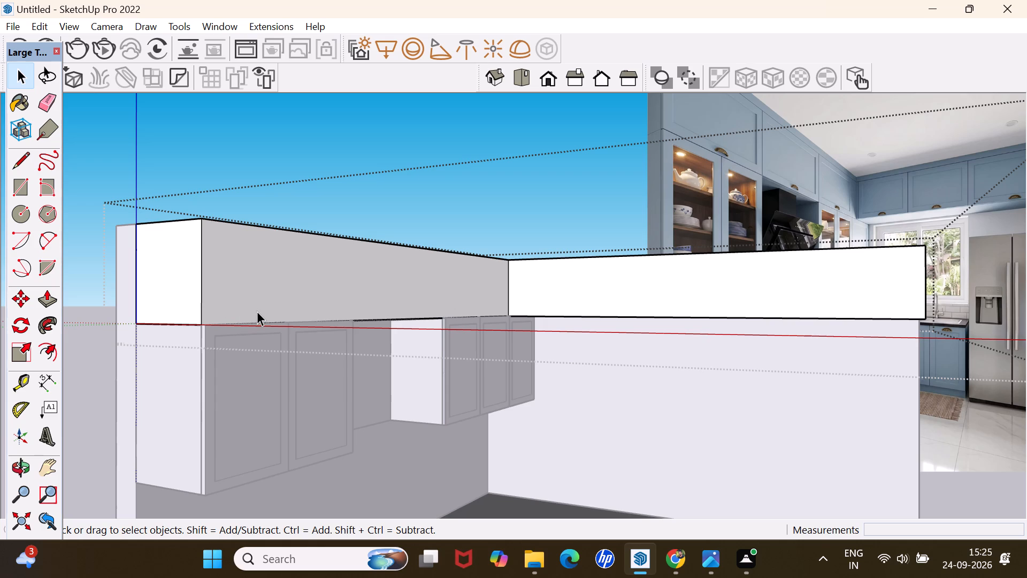
# Draw corner-to-corner rectangles over the loft's two front faces, about 9' 11 9/16" and 9' 11" long by 1' 6 7/8" high.
pyautogui.moveTo(246, 317); pyautogui.dragTo(214, 327, button='middle')
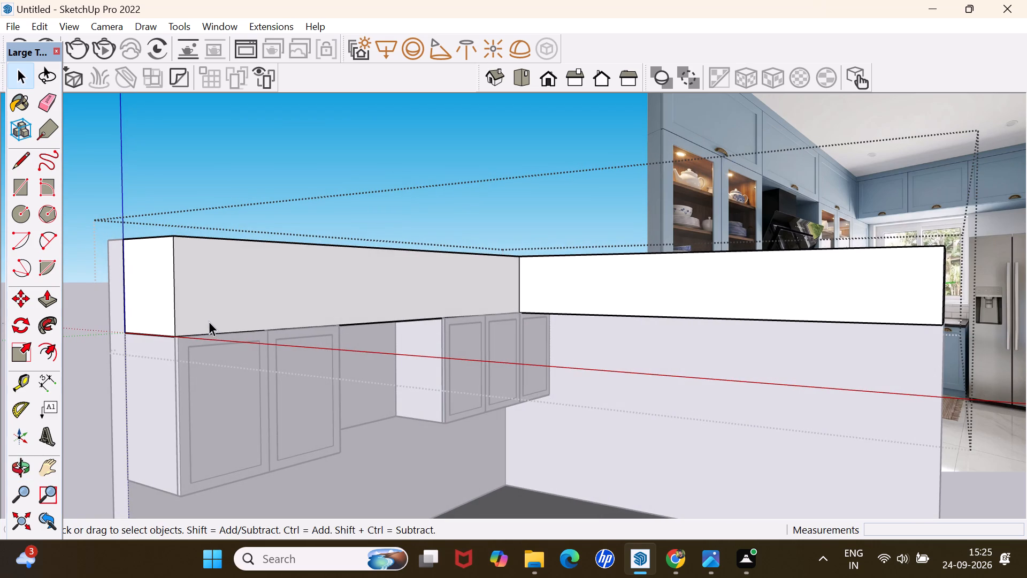
pyautogui.press('r')
pyautogui.click(171, 233)
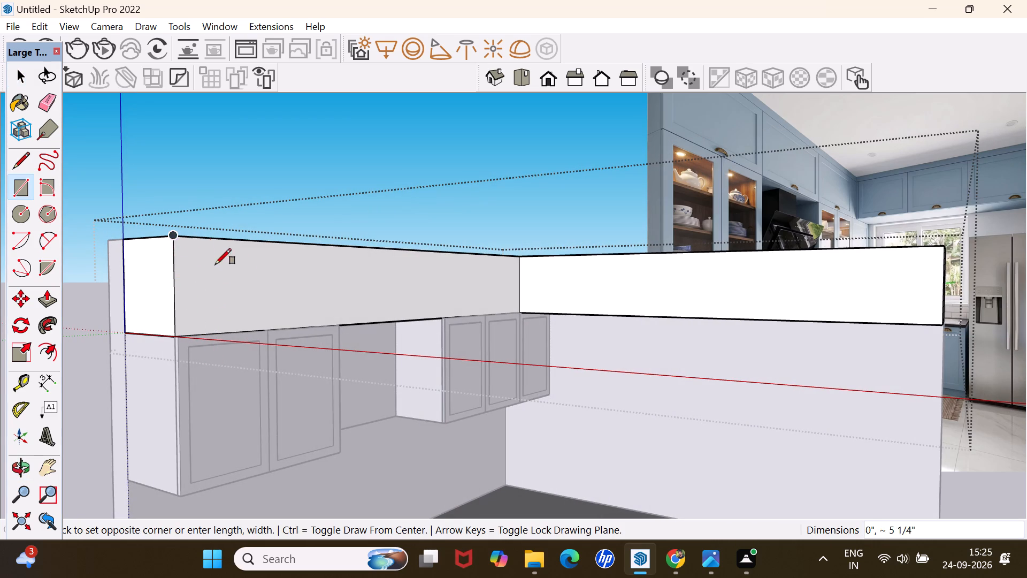
pyautogui.click(519, 309)
pyautogui.click(523, 310)
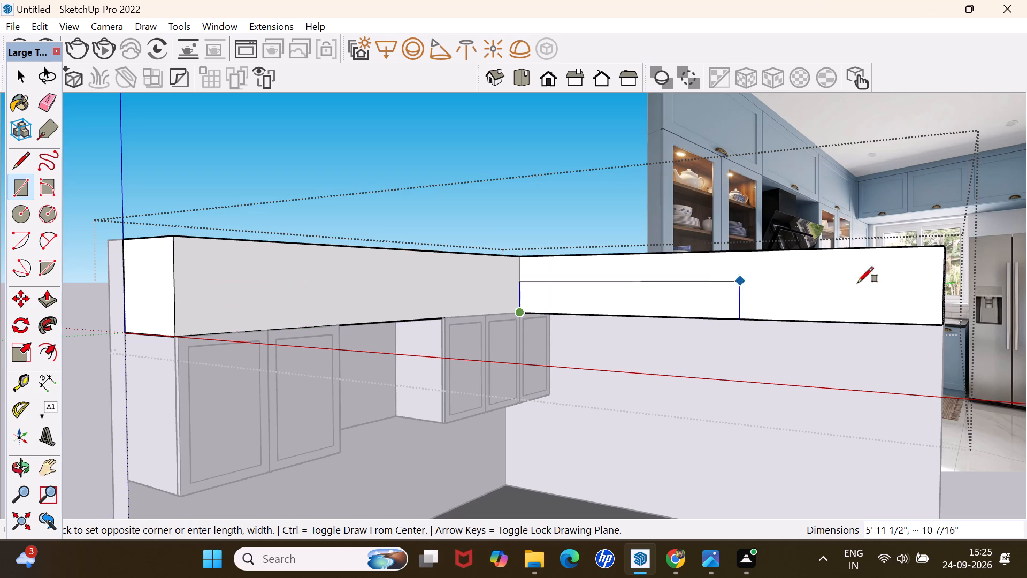
pyautogui.click(944, 248)
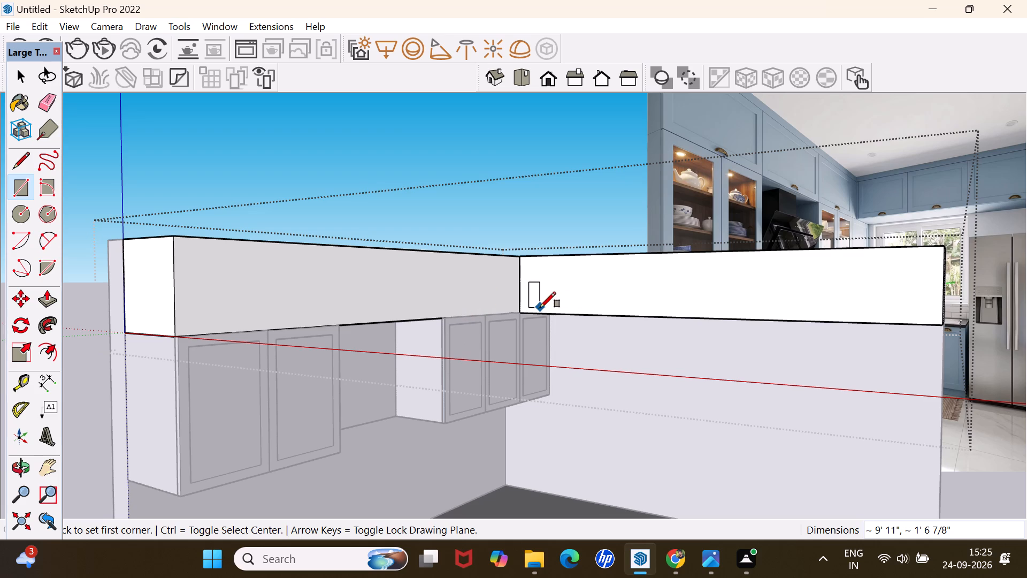
pyautogui.press('space')
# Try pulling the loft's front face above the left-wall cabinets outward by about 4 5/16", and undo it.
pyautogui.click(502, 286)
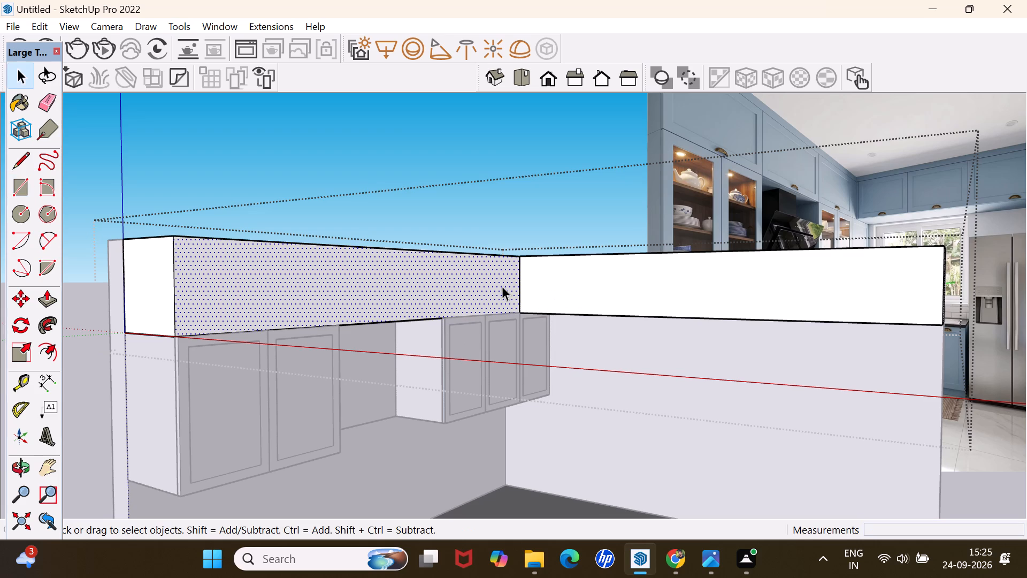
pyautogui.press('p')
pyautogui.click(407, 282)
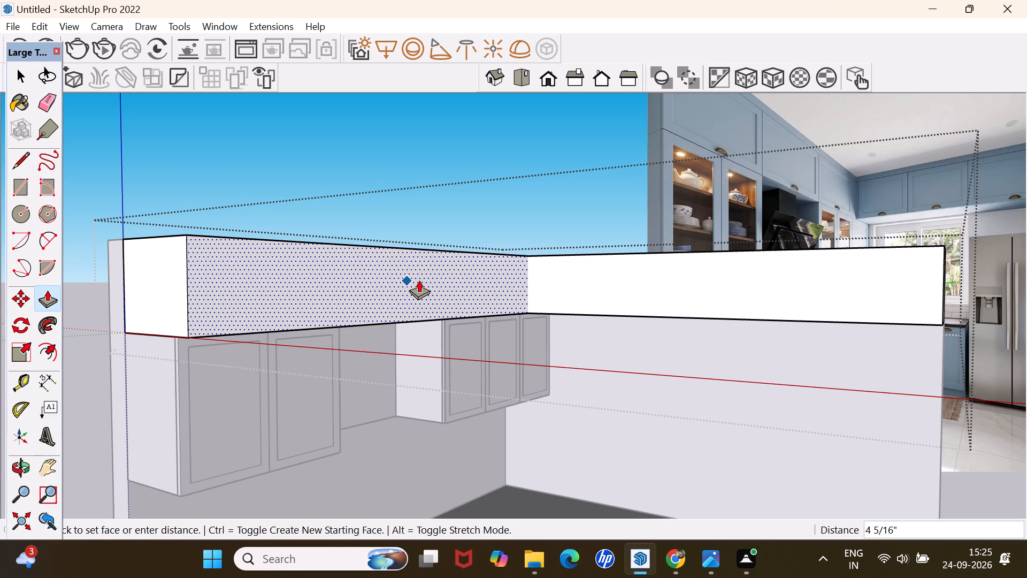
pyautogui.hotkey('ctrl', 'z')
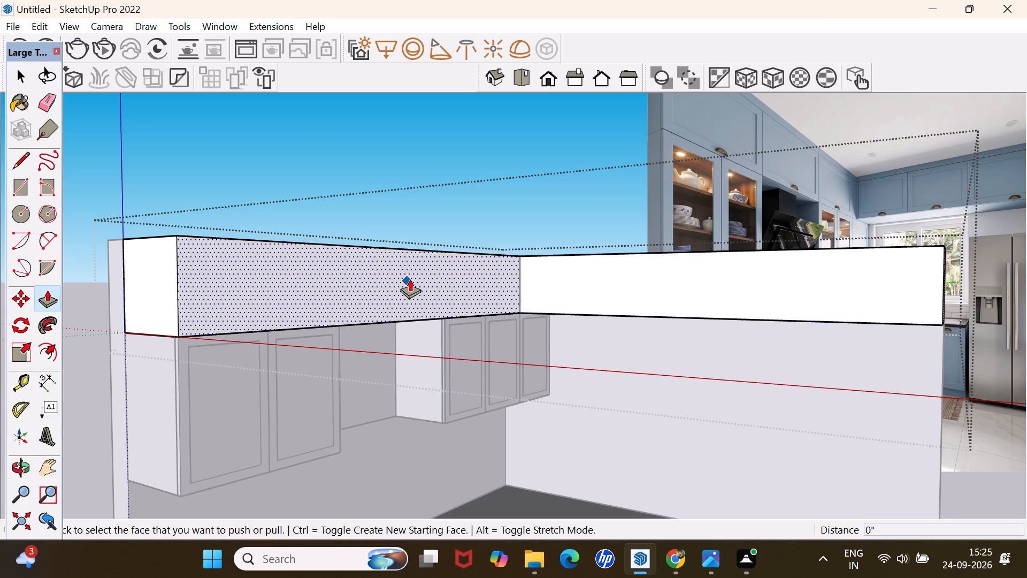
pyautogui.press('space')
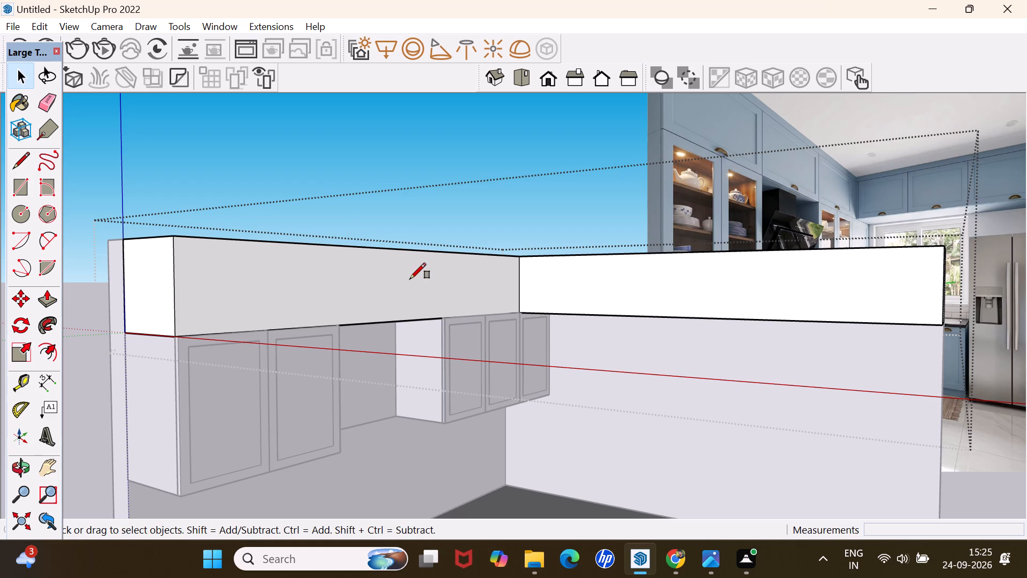
# Redraw the rectangle over the loft's front face above the left-wall cabinets, snapped corner to corner, 9' 11 9/16" by about 1' 6 7/8".
pyautogui.press('r')
pyautogui.click(172, 241)
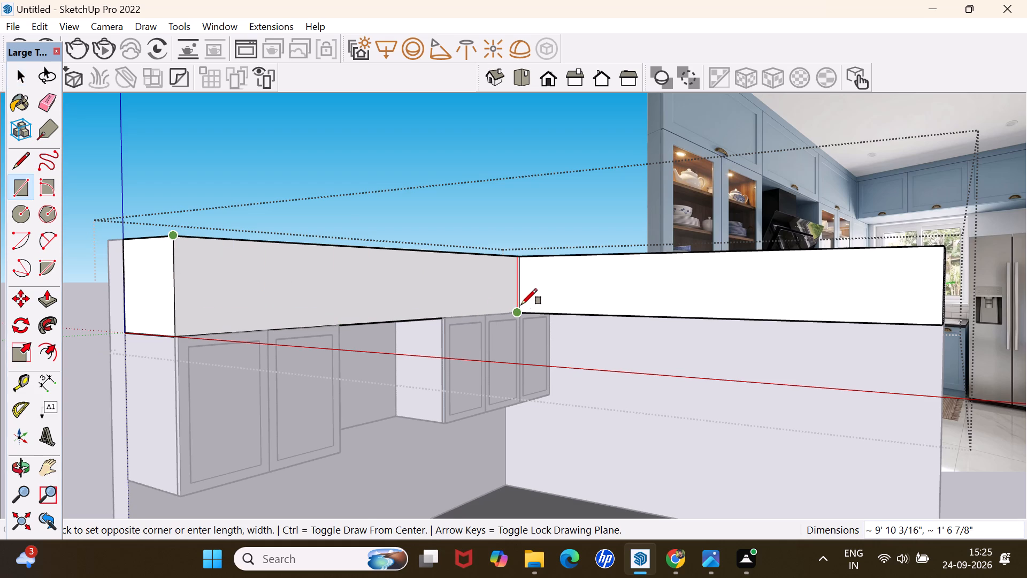
pyautogui.scroll(15, 510, 307)
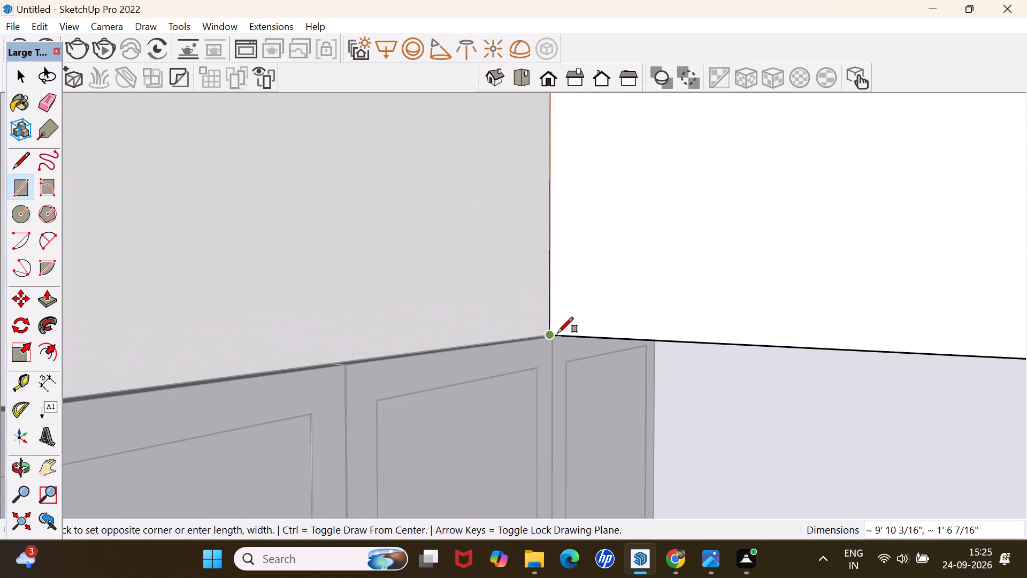
pyautogui.scroll(8, 546, 334)
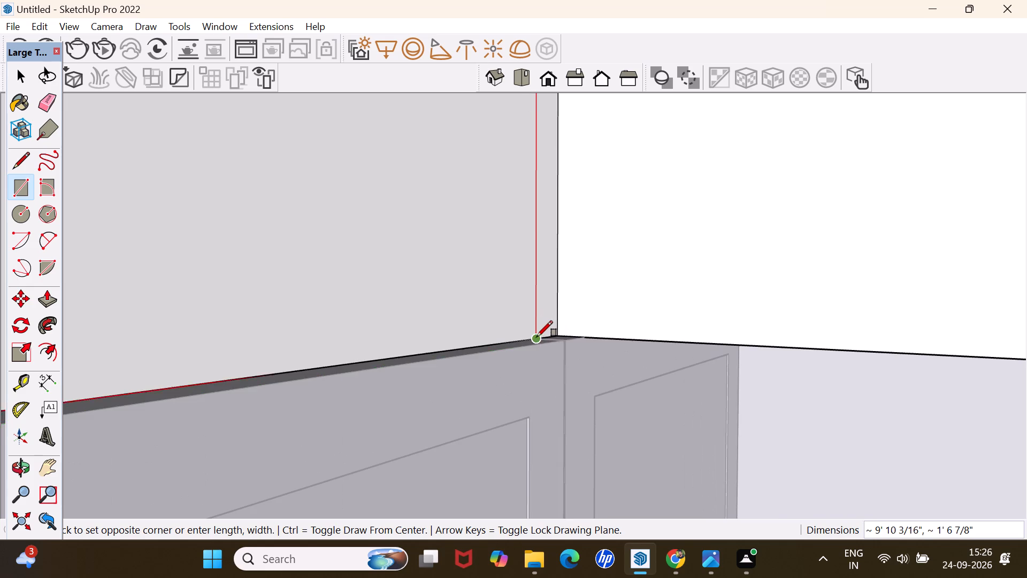
pyautogui.scroll(10, 537, 337)
pyautogui.click(597, 337)
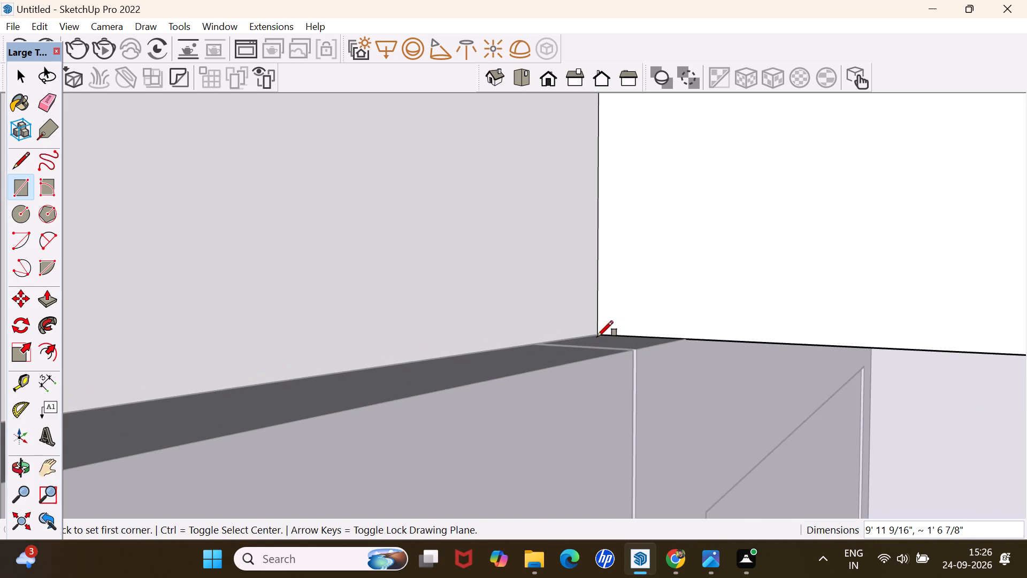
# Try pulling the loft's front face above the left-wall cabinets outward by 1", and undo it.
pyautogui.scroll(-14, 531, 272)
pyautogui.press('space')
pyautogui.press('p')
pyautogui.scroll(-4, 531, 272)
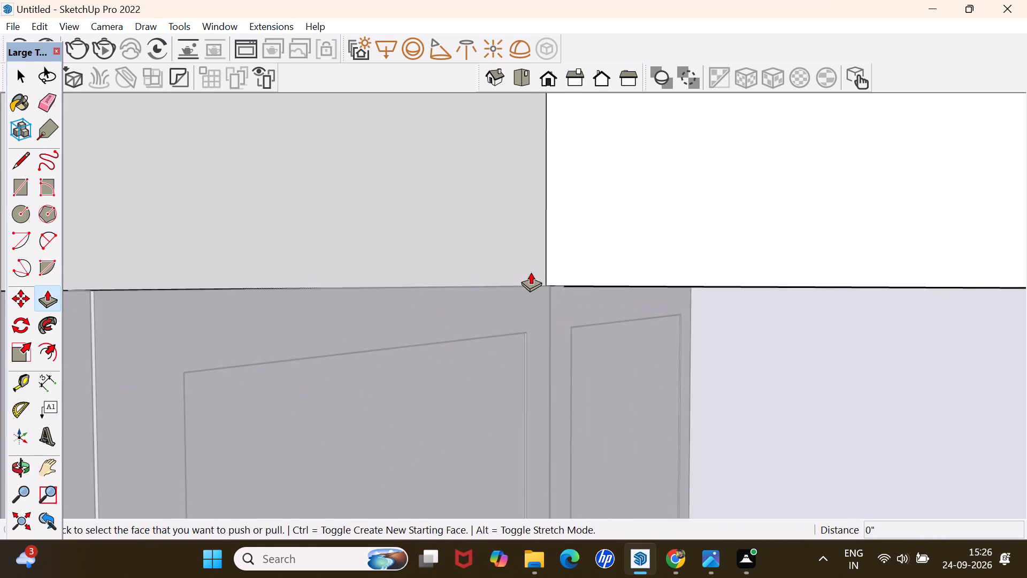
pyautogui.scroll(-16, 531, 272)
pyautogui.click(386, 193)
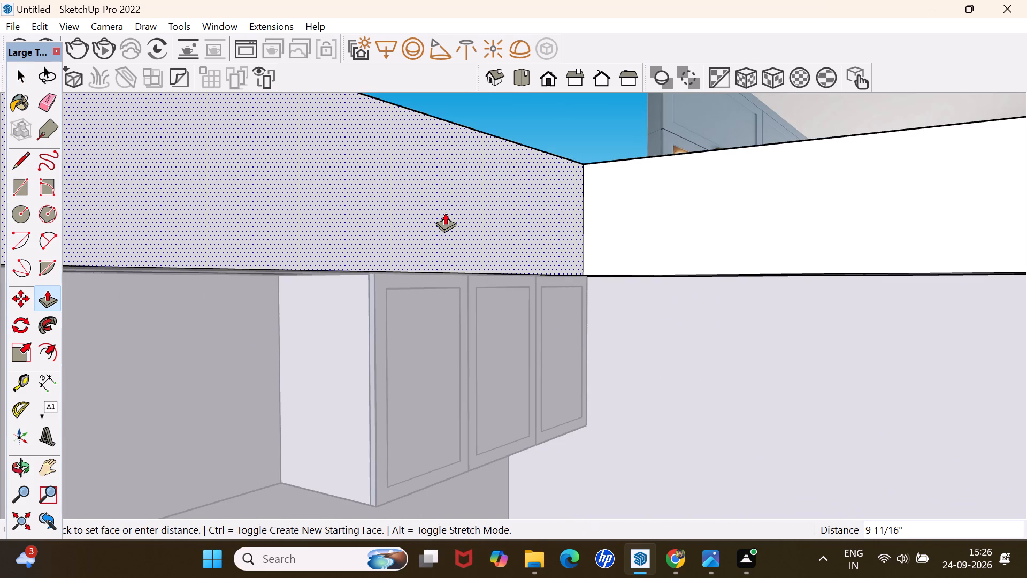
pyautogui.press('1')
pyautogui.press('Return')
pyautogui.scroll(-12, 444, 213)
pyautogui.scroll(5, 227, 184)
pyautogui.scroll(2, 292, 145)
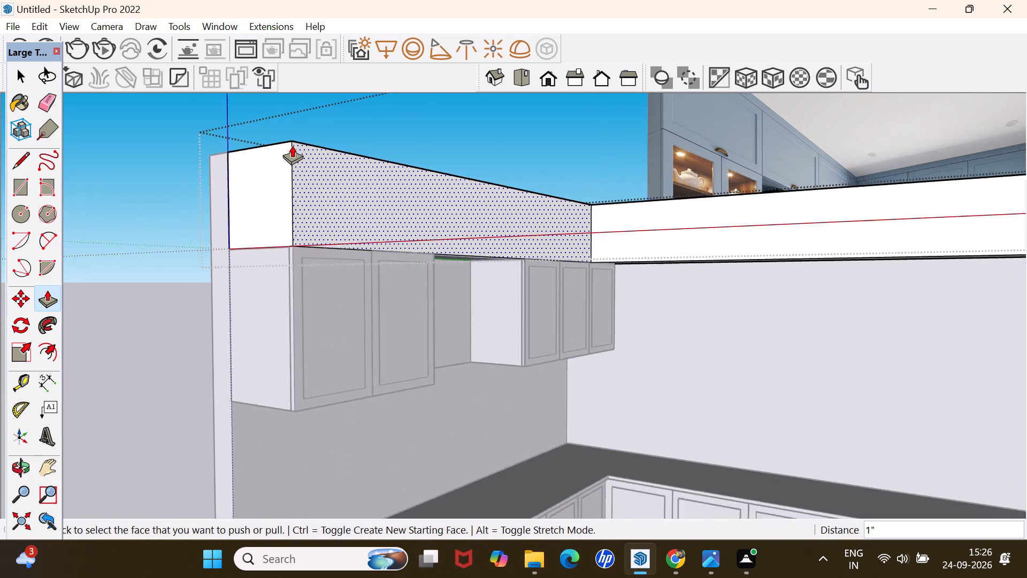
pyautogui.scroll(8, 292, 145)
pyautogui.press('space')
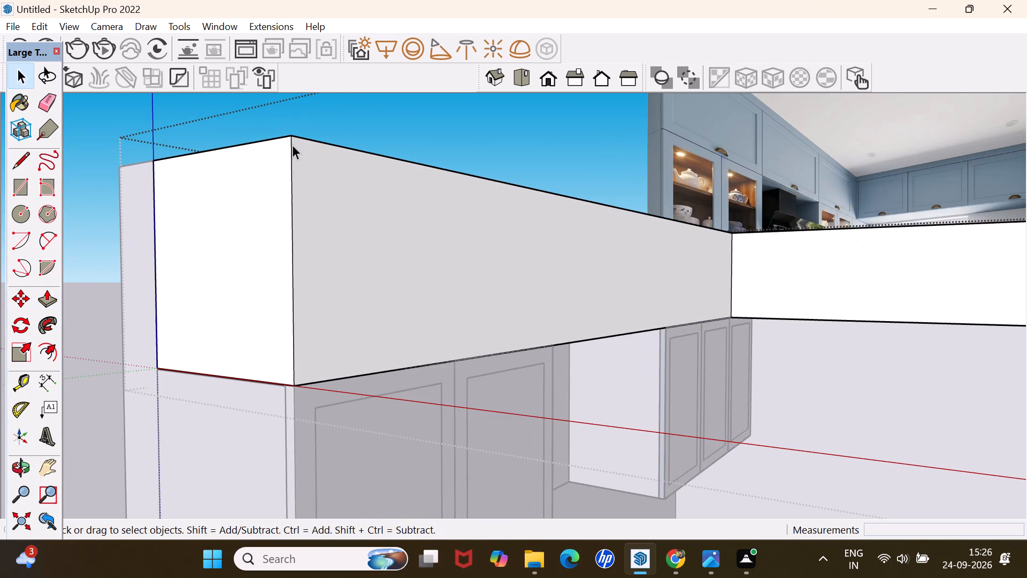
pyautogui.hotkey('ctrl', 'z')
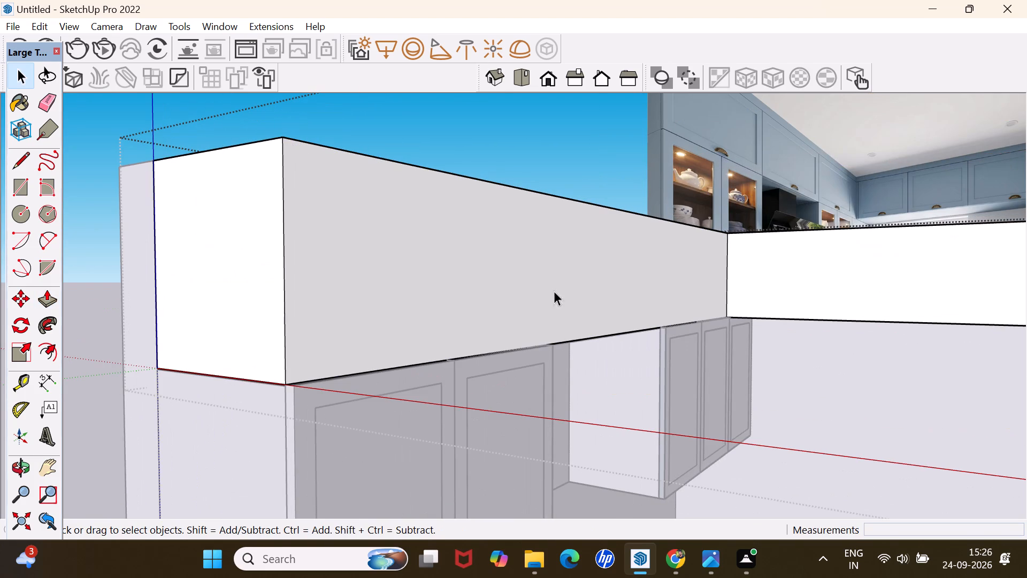
# Undo the rectangle on the loft's left-wall front face and close the loft box for editing.
pyautogui.scroll(-9, 402, 326)
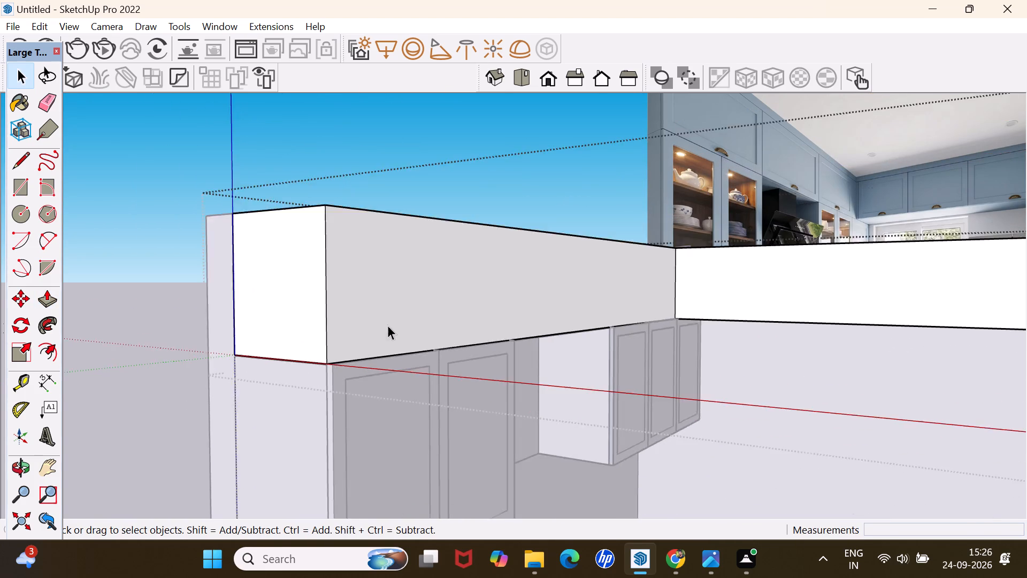
pyautogui.scroll(-12, 387, 325)
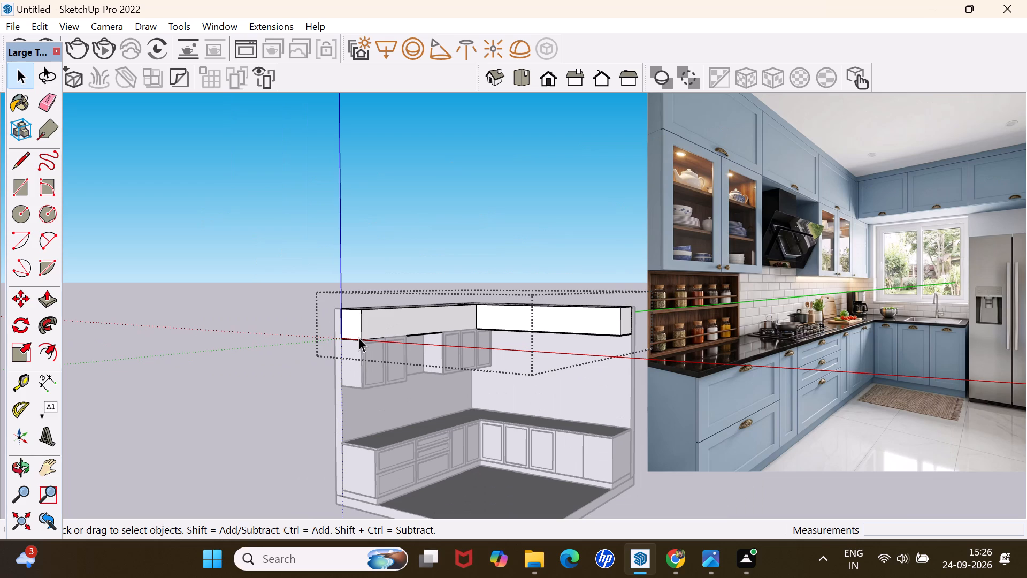
pyautogui.hotkey('ctrl', 'z')
pyautogui.click(205, 332)
# Outside the loft box, draw a corner-to-corner rectangle over its front face above the left-wall cabinets, about 1' 6 7/8" by 9' 11 9/16".
pyautogui.scroll(1, 377, 325)
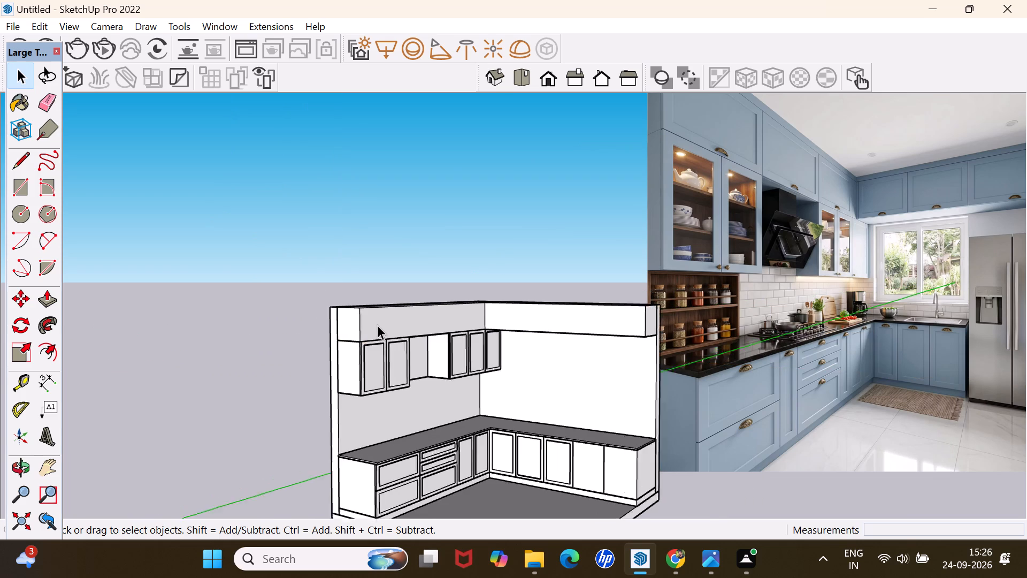
pyautogui.scroll(6, 377, 325)
pyautogui.press('r')
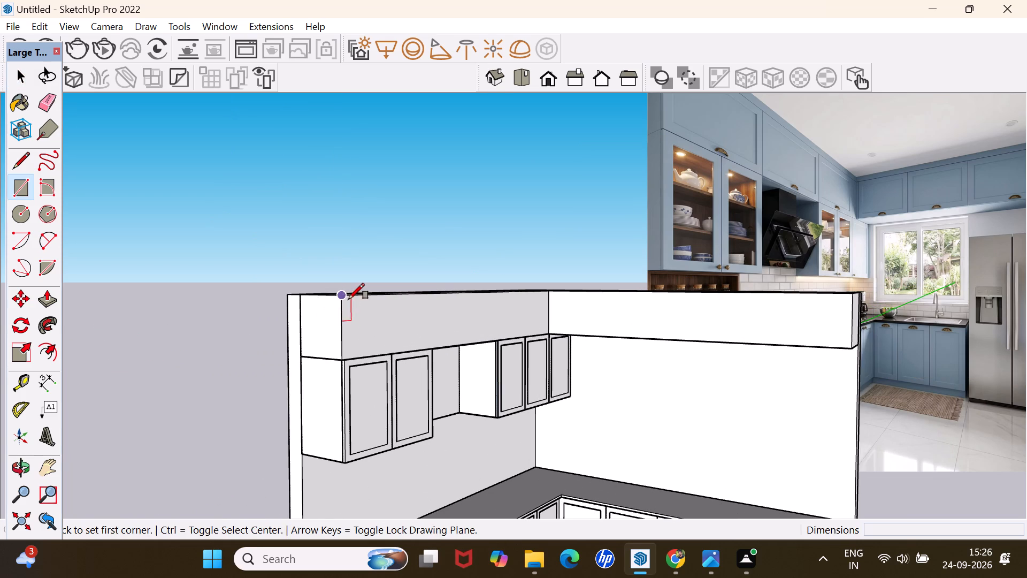
pyautogui.click(338, 298)
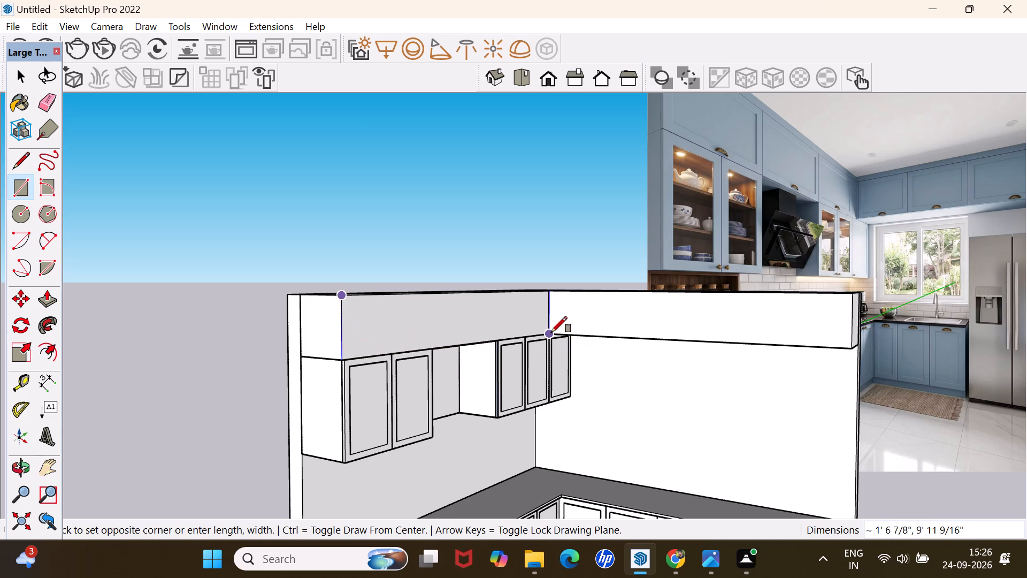
pyautogui.scroll(15, 555, 328)
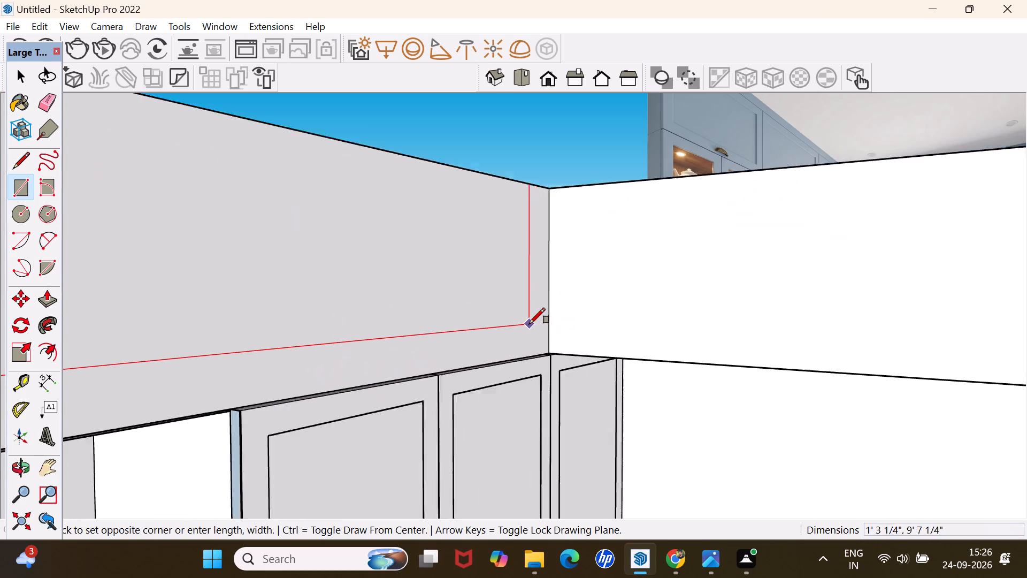
pyautogui.scroll(9, 529, 324)
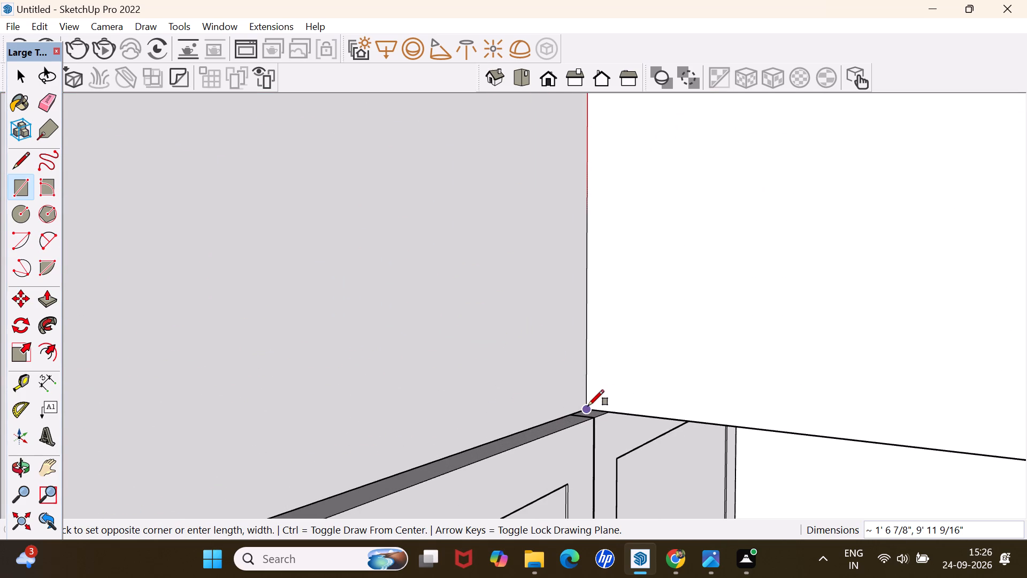
pyautogui.click(588, 406)
# Draw a corner-to-corner rectangle over the loft's front face along the back wall, 10' by about 1' 6 7/8".
pyautogui.scroll(-20, 547, 279)
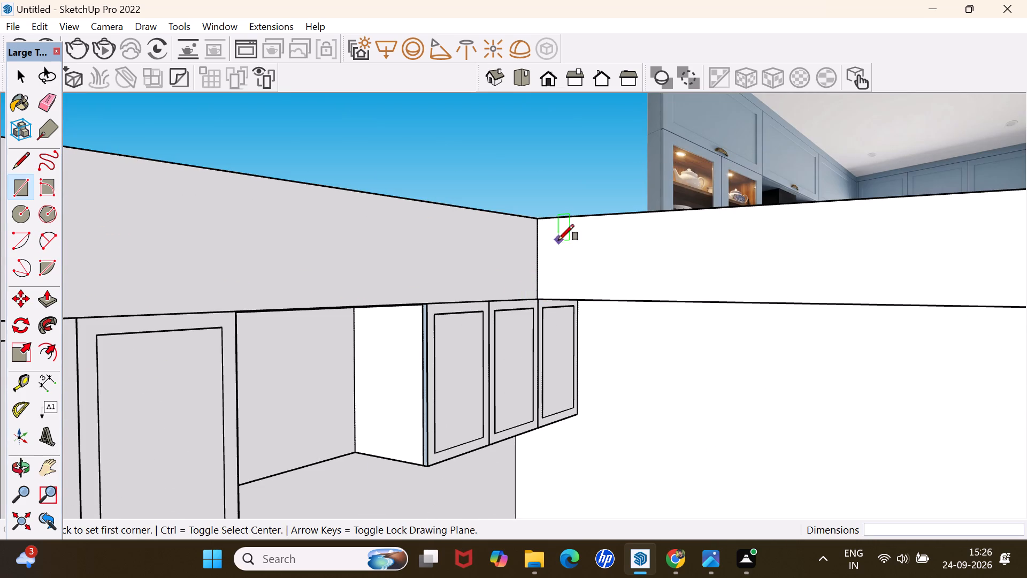
pyautogui.click(539, 221)
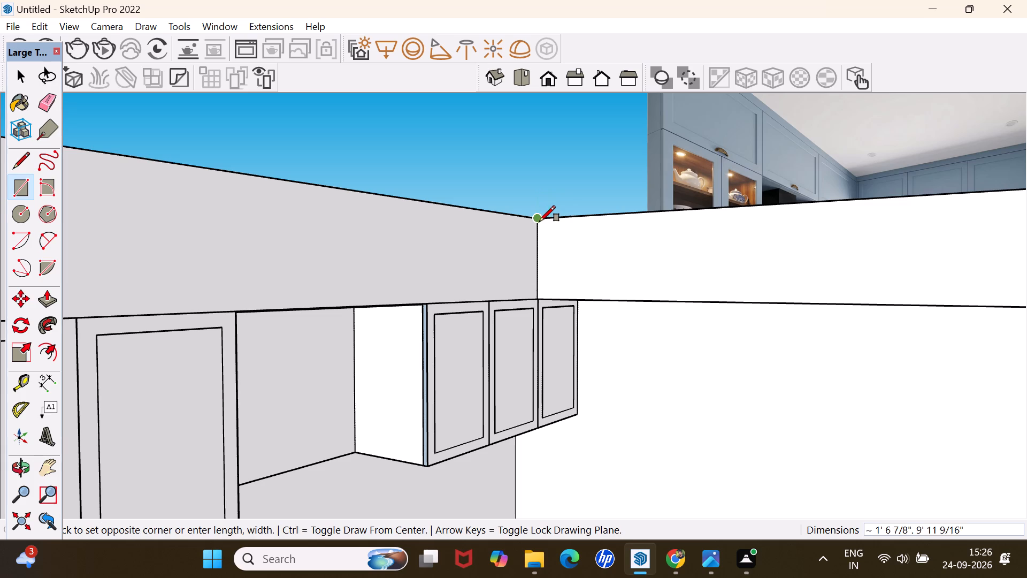
pyautogui.scroll(-9, 726, 296)
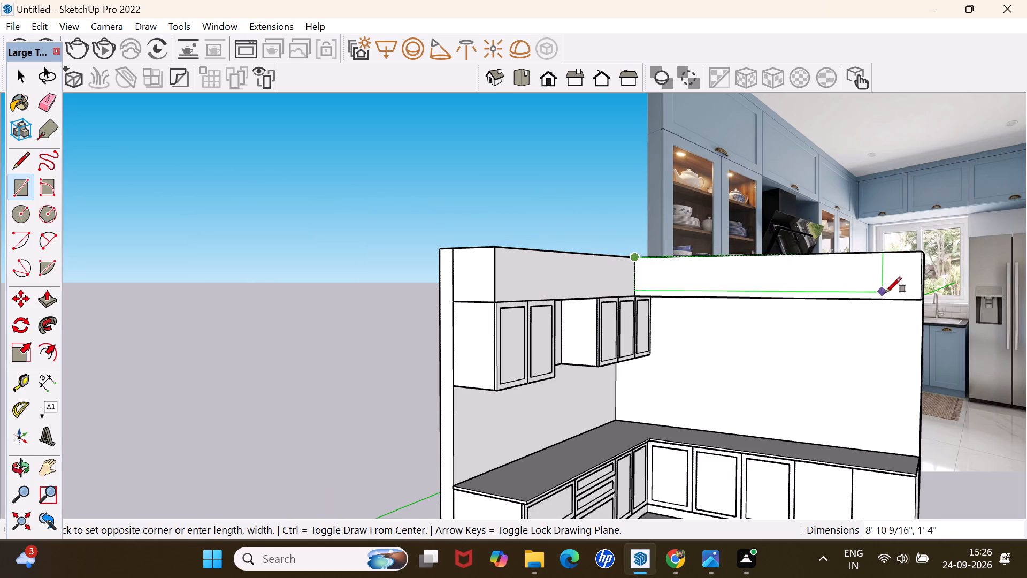
pyautogui.scroll(3, 907, 301)
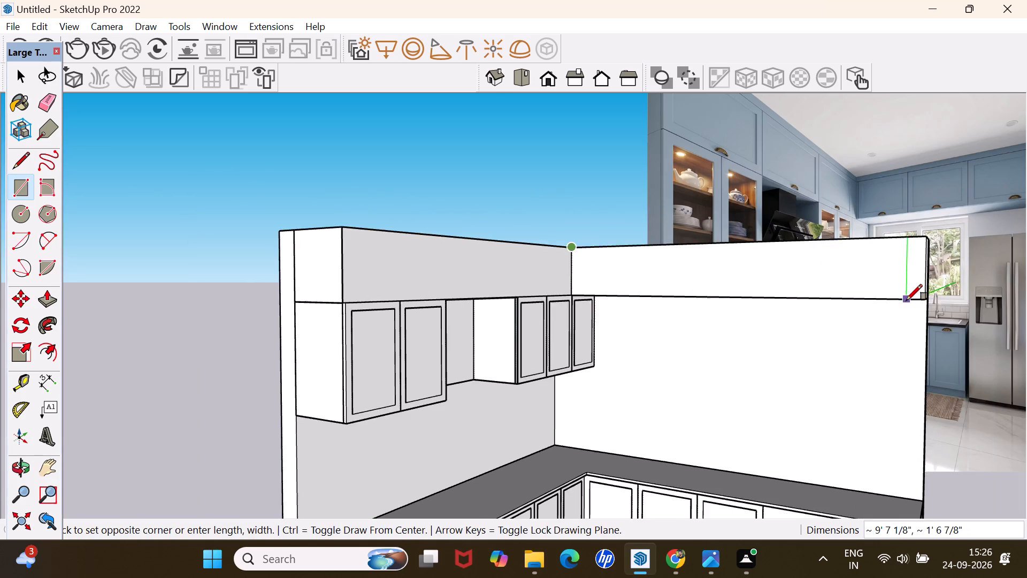
pyautogui.scroll(14, 906, 300)
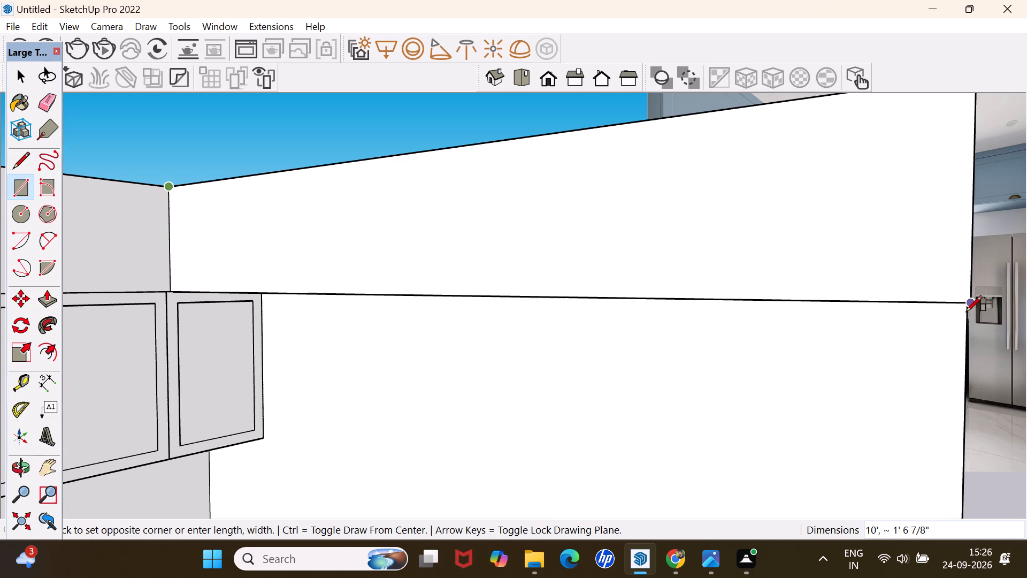
pyautogui.click(971, 302)
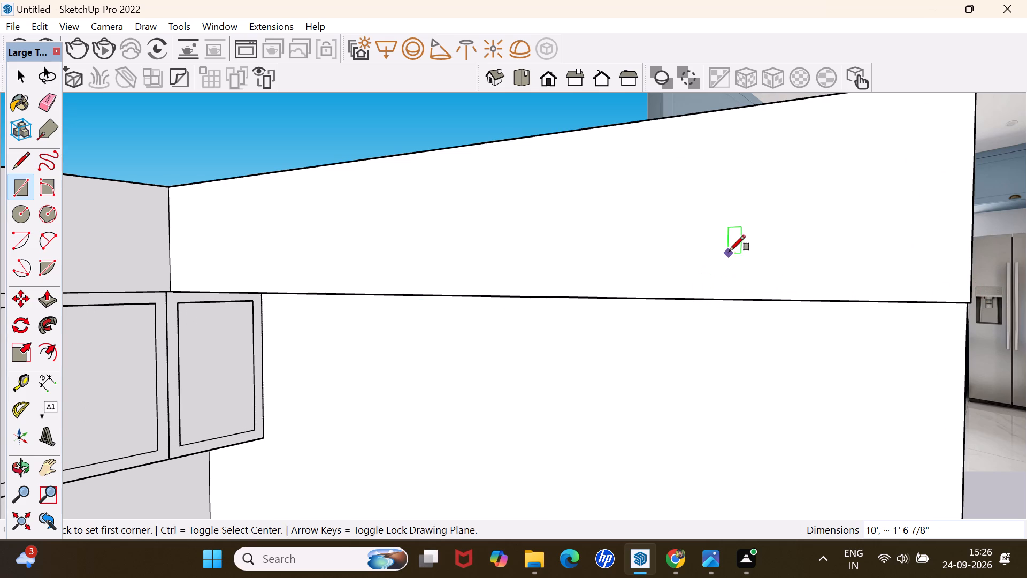
pyautogui.press('space')
# Pull both new loft front rectangles outward by 1", first along the back wall and then above the left-wall cabinets.
pyautogui.scroll(-11, 727, 238)
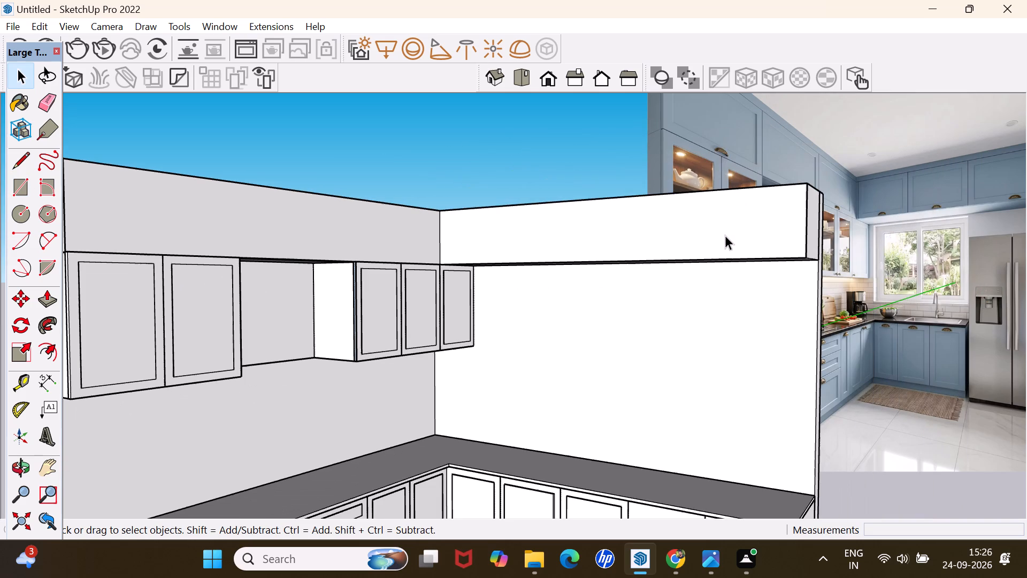
pyautogui.press('p')
pyautogui.click(711, 230)
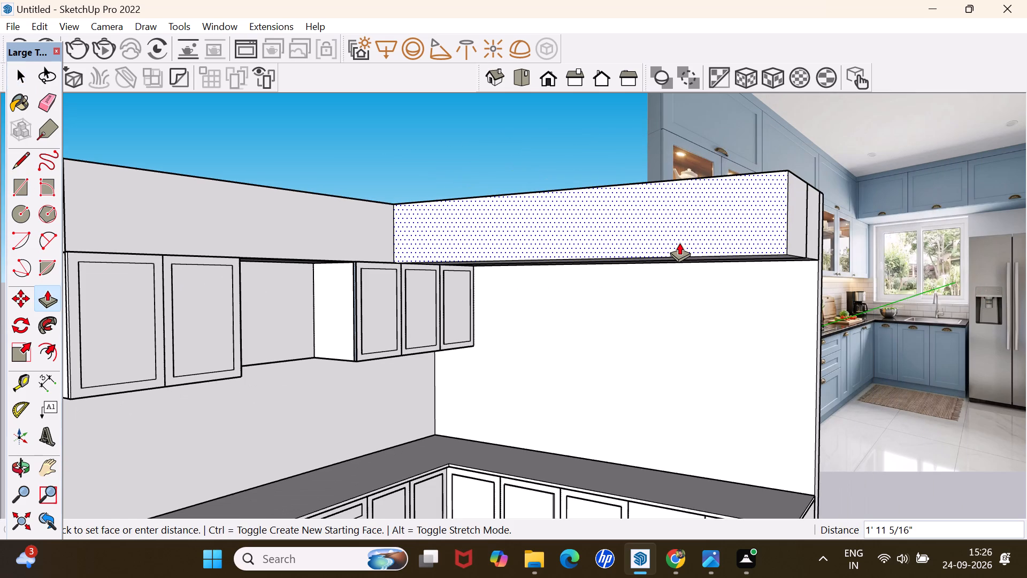
pyautogui.press('1')
pyautogui.press('Return')
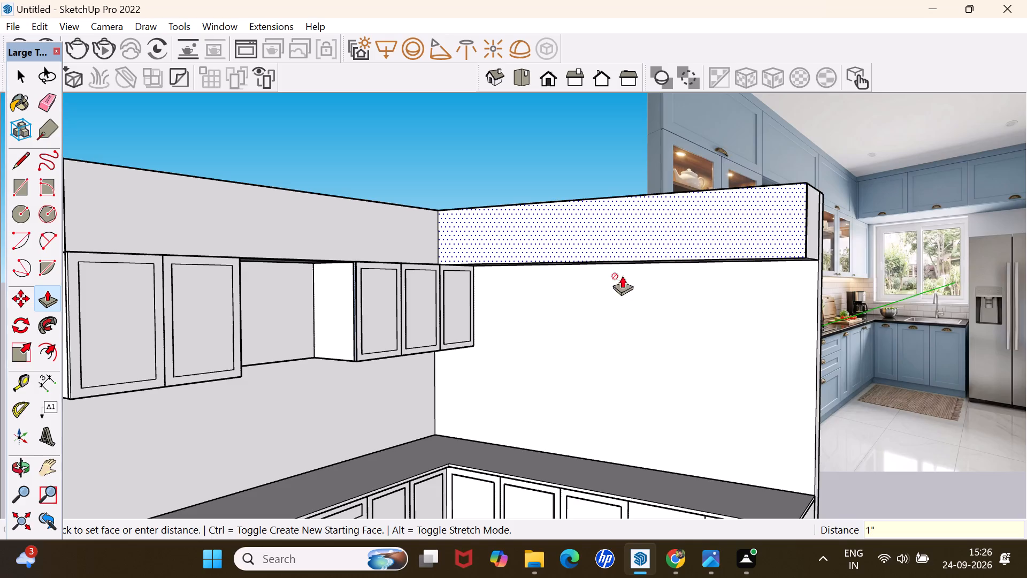
pyautogui.click(293, 215)
pyautogui.press('1')
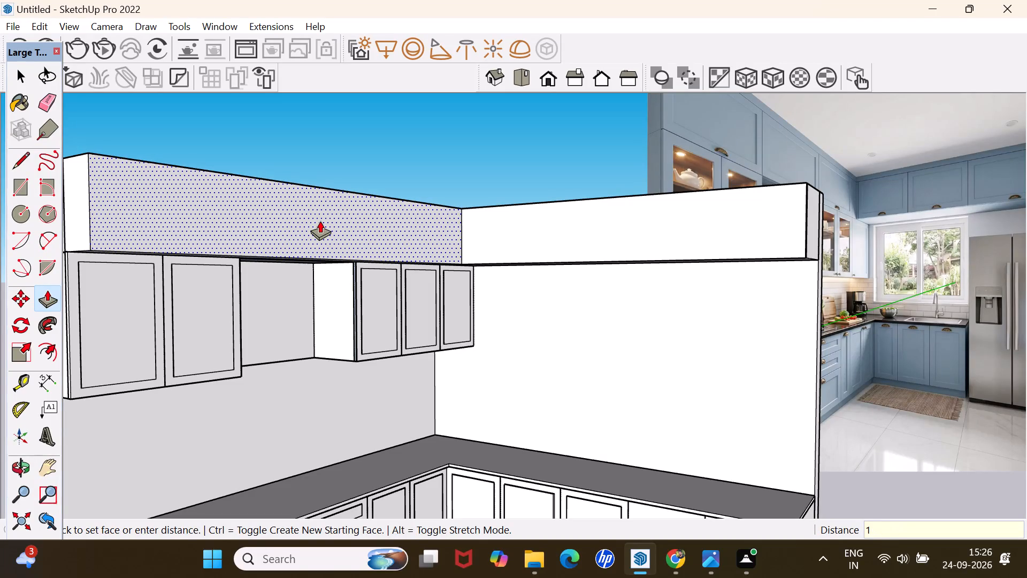
pyautogui.press('Return')
pyautogui.press('space')
# Open the L-shaped loft box and delete the seam edge crossing its top face at the inner corner.
pyautogui.scroll(-11, 320, 220)
pyautogui.moveTo(253, 137); pyautogui.dragTo(254, 139, button='middle')
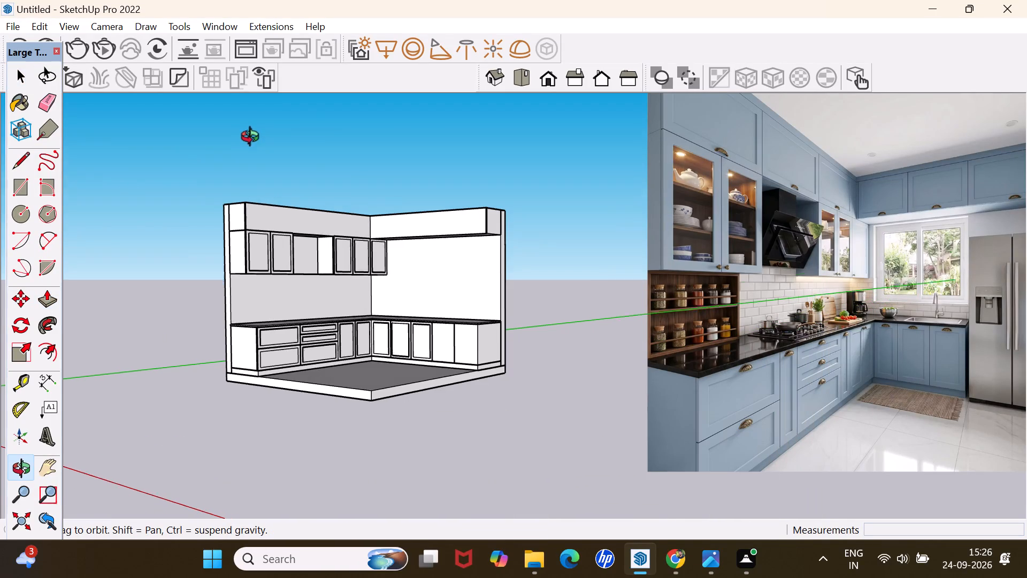
pyautogui.moveTo(254, 139); pyautogui.dragTo(348, 284, button='middle')
pyautogui.middleClick(349, 284)
pyautogui.scroll(8, 307, 212)
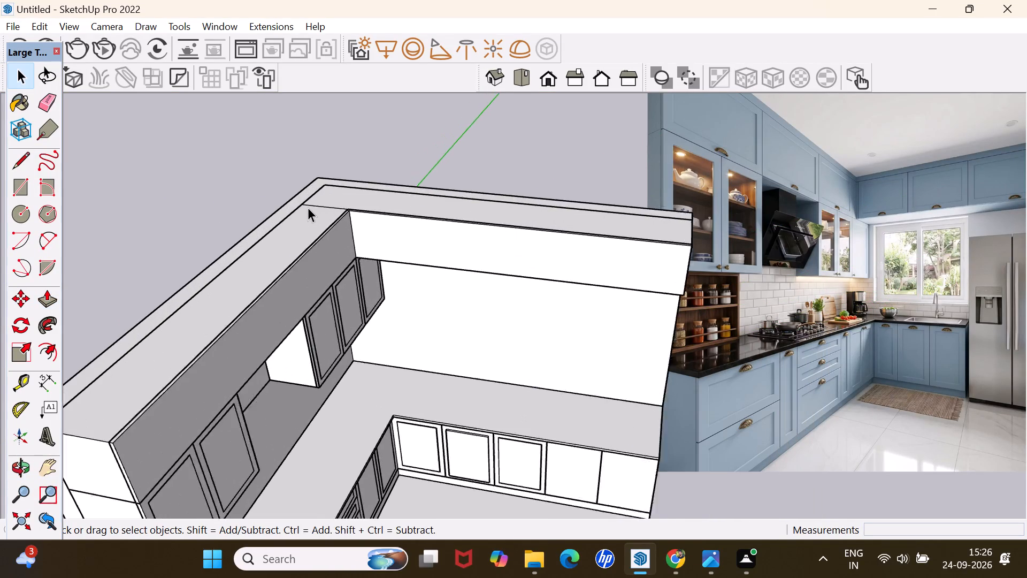
pyautogui.scroll(11, 308, 207)
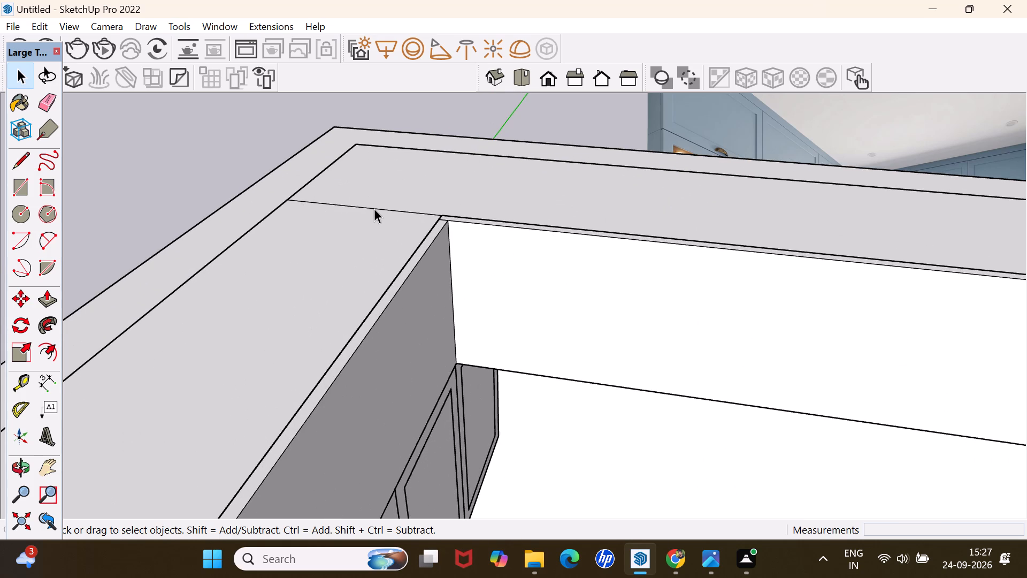
pyautogui.click(378, 209)
pyautogui.click(379, 209)
pyautogui.doubleClick(379, 209)
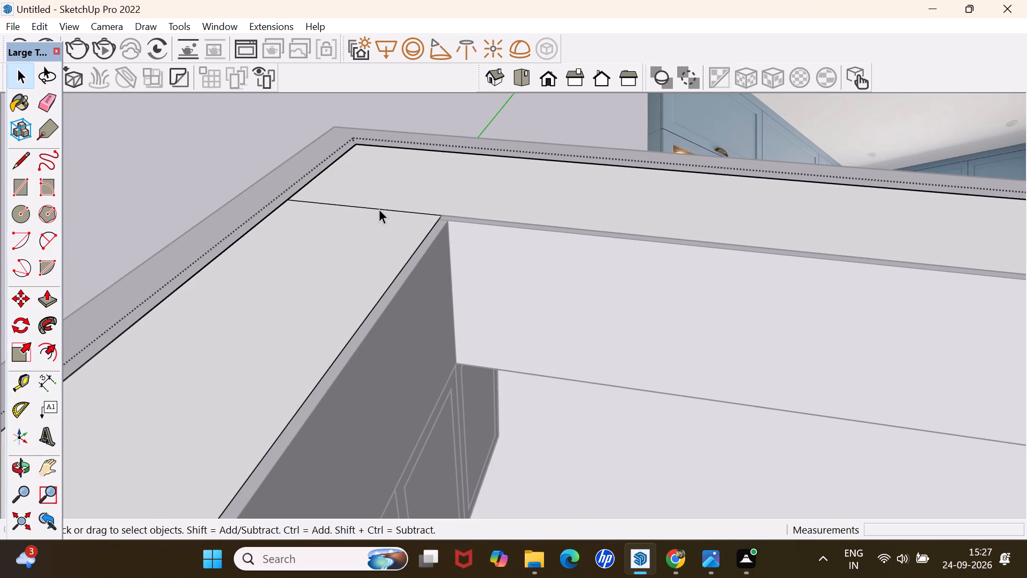
pyautogui.click(379, 209)
pyautogui.press('Delete')
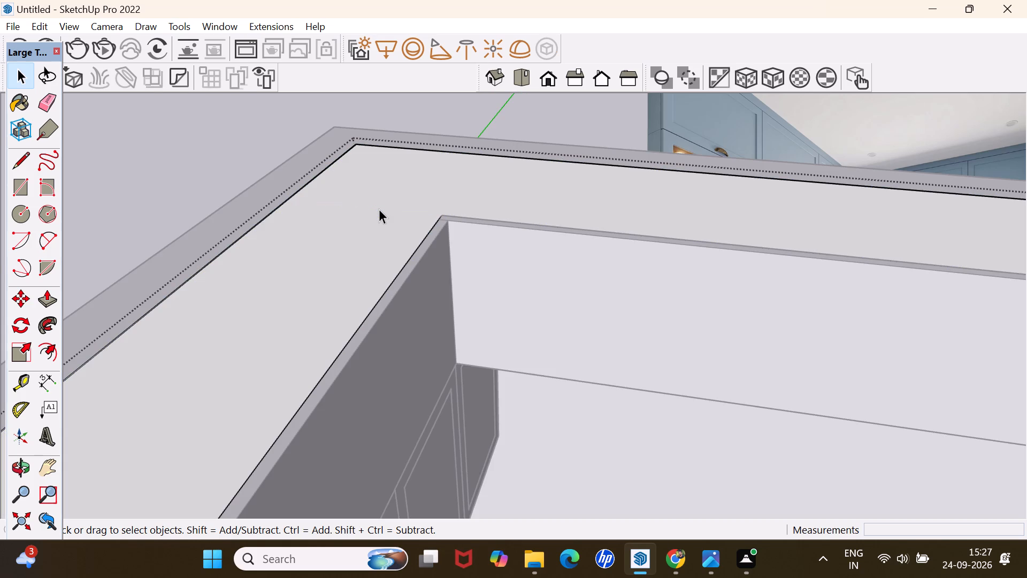
# Close the loft box and make a group of all connected geometry in the two 1" front panels.
pyautogui.tripleClick(426, 285)
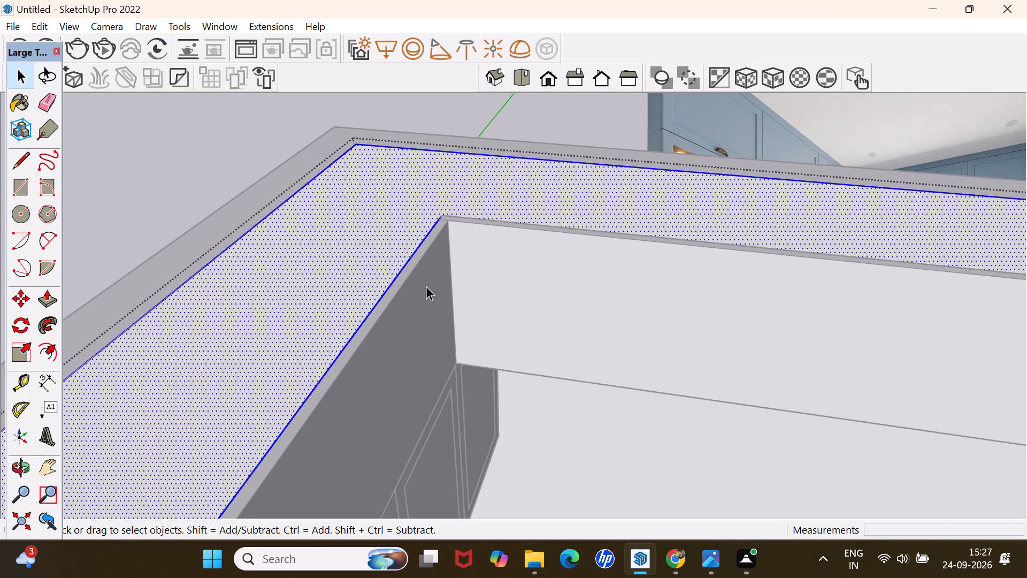
pyautogui.tripleClick(426, 286)
pyautogui.click(426, 286)
pyautogui.click(197, 112)
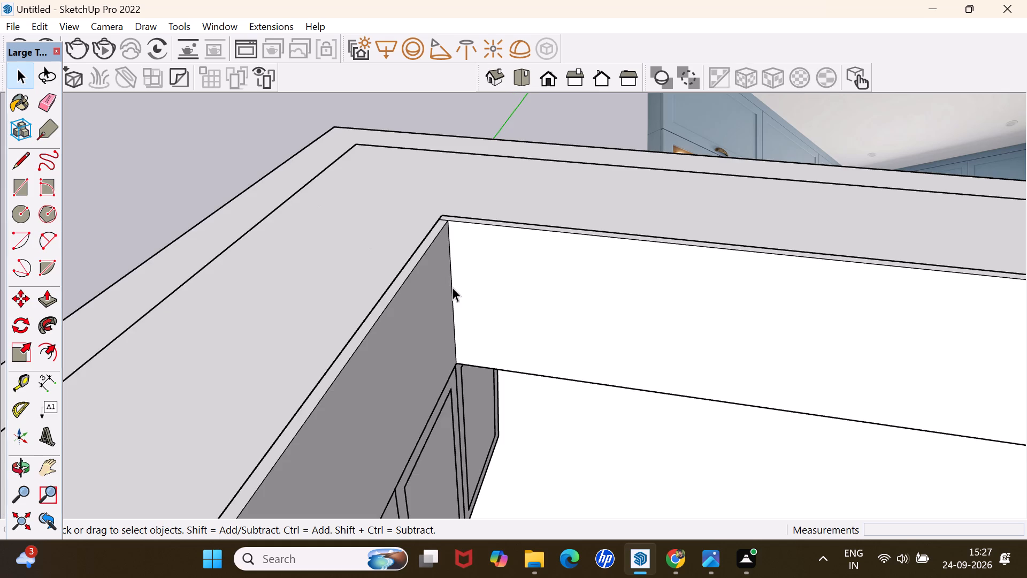
pyautogui.click(452, 289)
pyautogui.click(448, 290)
pyautogui.doubleClick(444, 295)
pyautogui.tripleClick(424, 287)
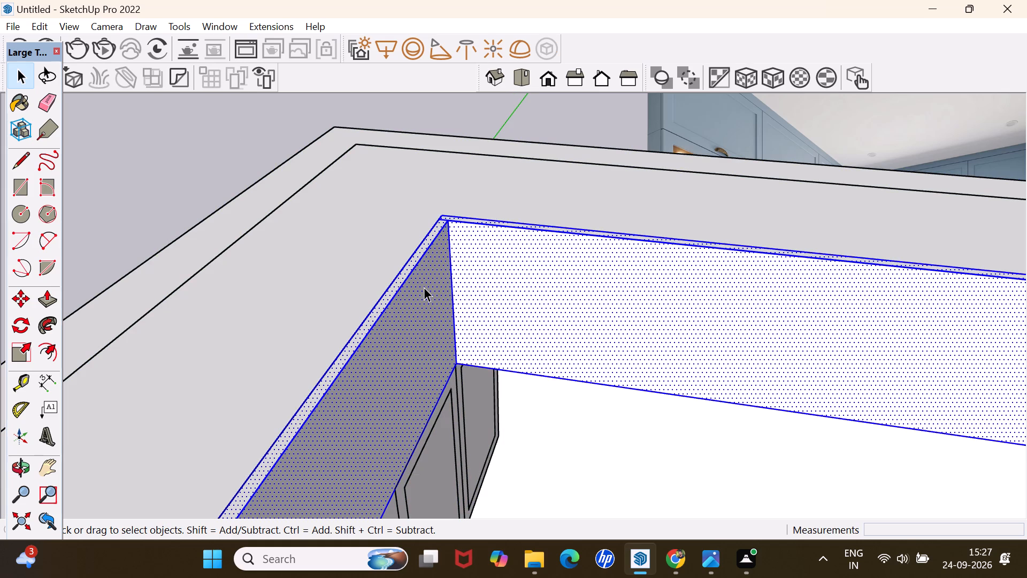
pyautogui.rightClick(443, 245)
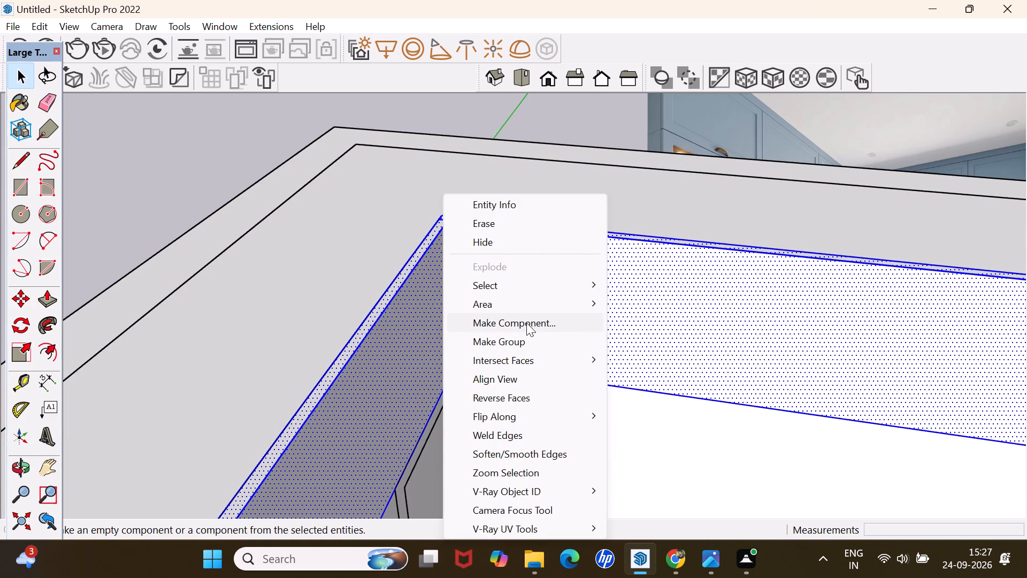
pyautogui.click(524, 334)
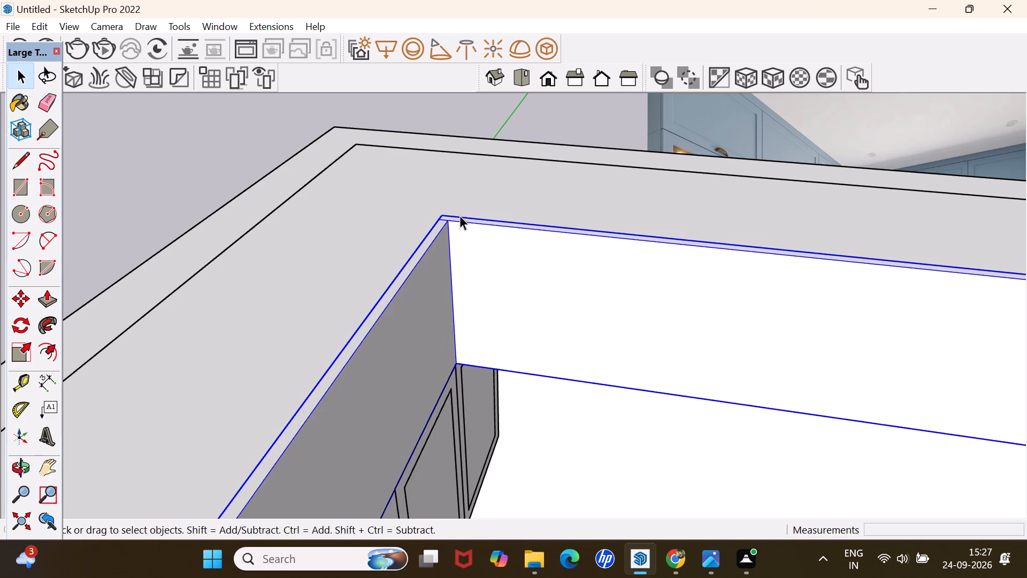
# Open the 1" loft front group and delete the seam edge across its top face at the inner corner.
pyautogui.scroll(6, 440, 217)
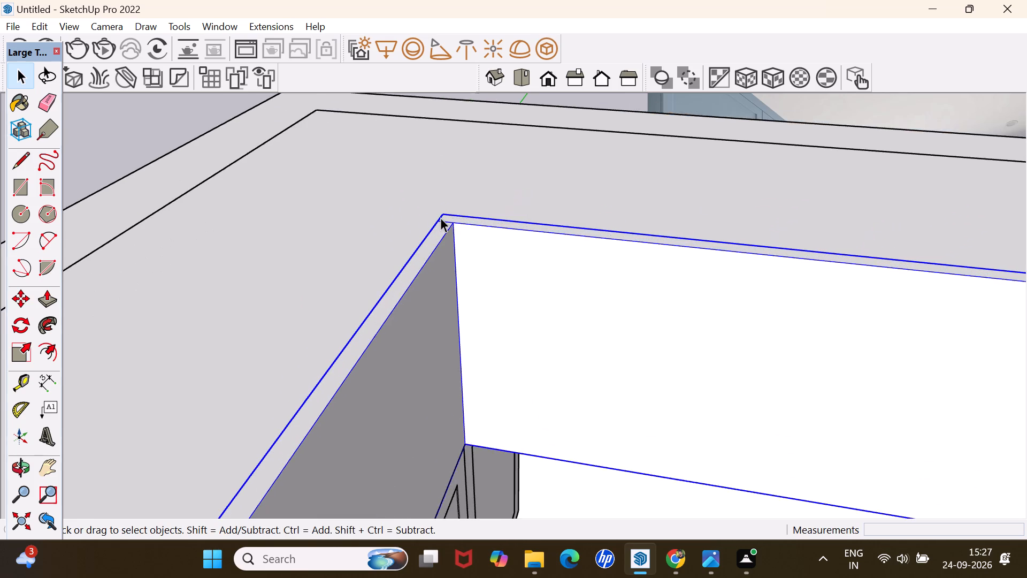
pyautogui.scroll(8, 440, 217)
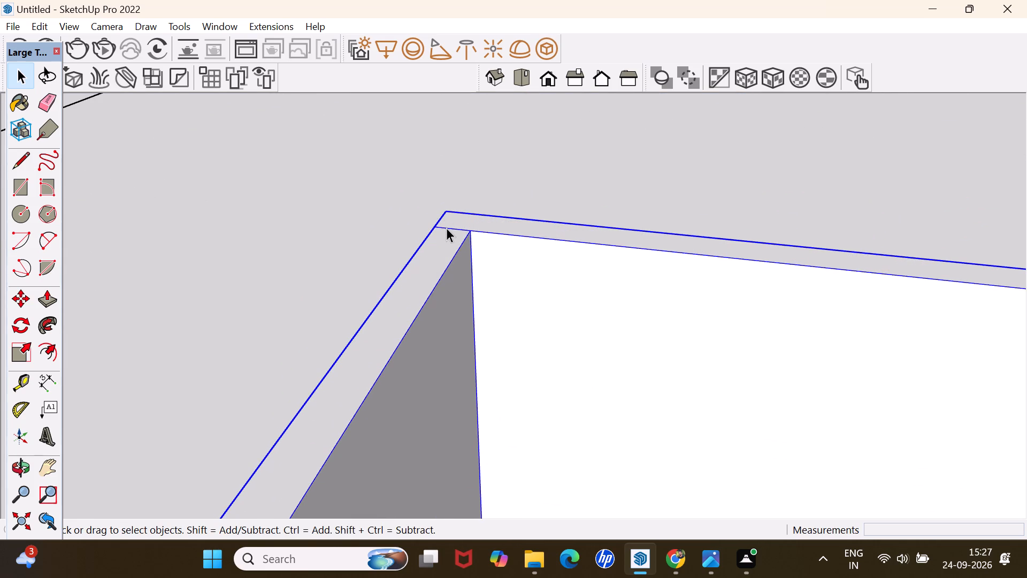
pyautogui.click(446, 227)
pyautogui.tripleClick(449, 226)
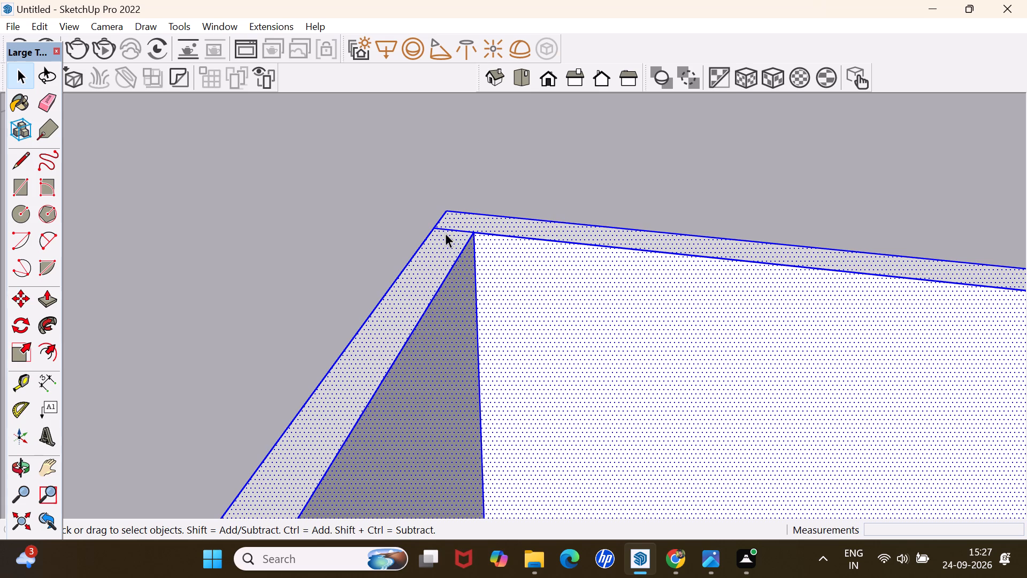
pyautogui.click(448, 227)
pyautogui.click(456, 229)
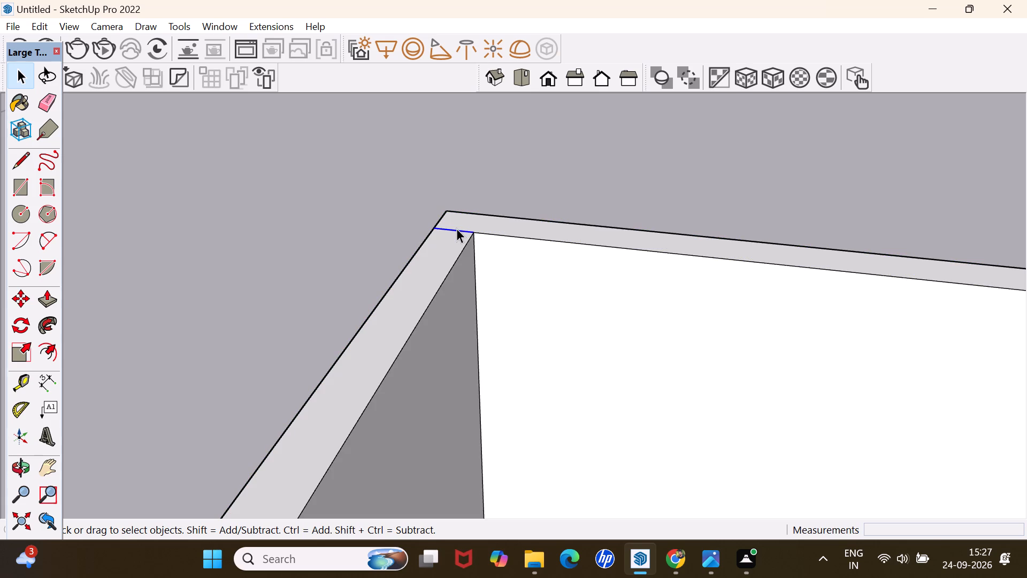
pyautogui.press('Delete')
pyautogui.scroll(-19, 453, 228)
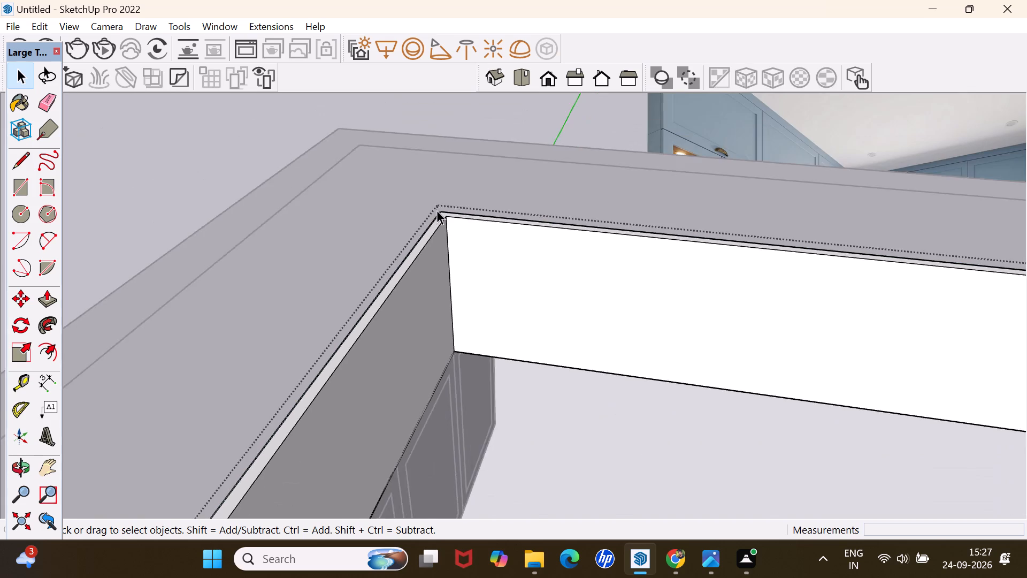
pyautogui.scroll(-12, 436, 210)
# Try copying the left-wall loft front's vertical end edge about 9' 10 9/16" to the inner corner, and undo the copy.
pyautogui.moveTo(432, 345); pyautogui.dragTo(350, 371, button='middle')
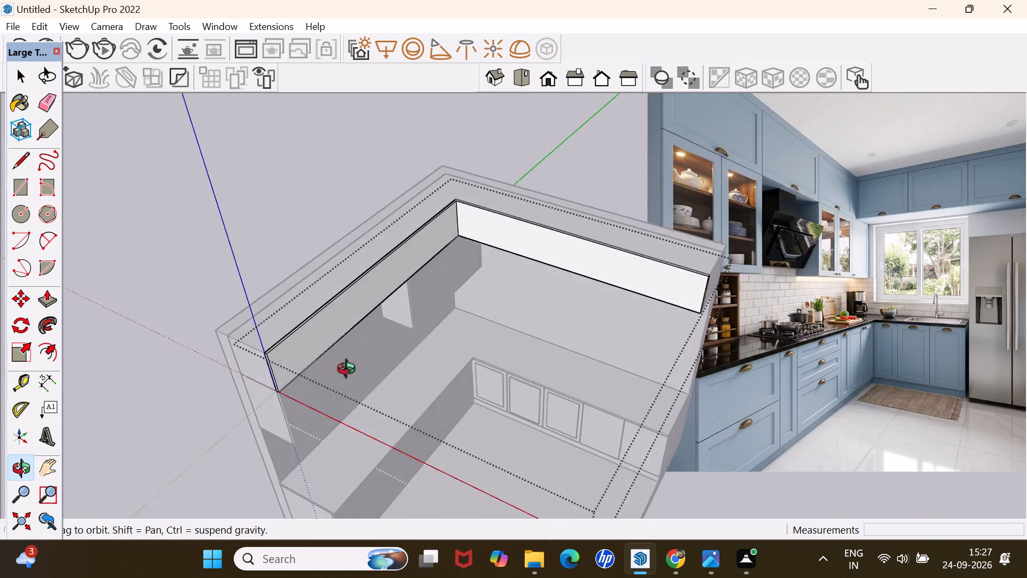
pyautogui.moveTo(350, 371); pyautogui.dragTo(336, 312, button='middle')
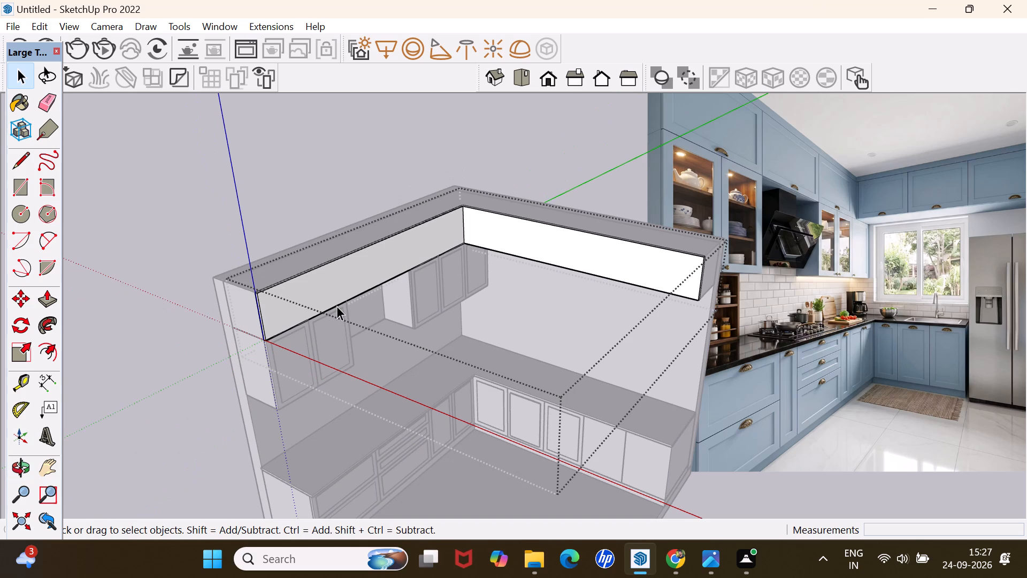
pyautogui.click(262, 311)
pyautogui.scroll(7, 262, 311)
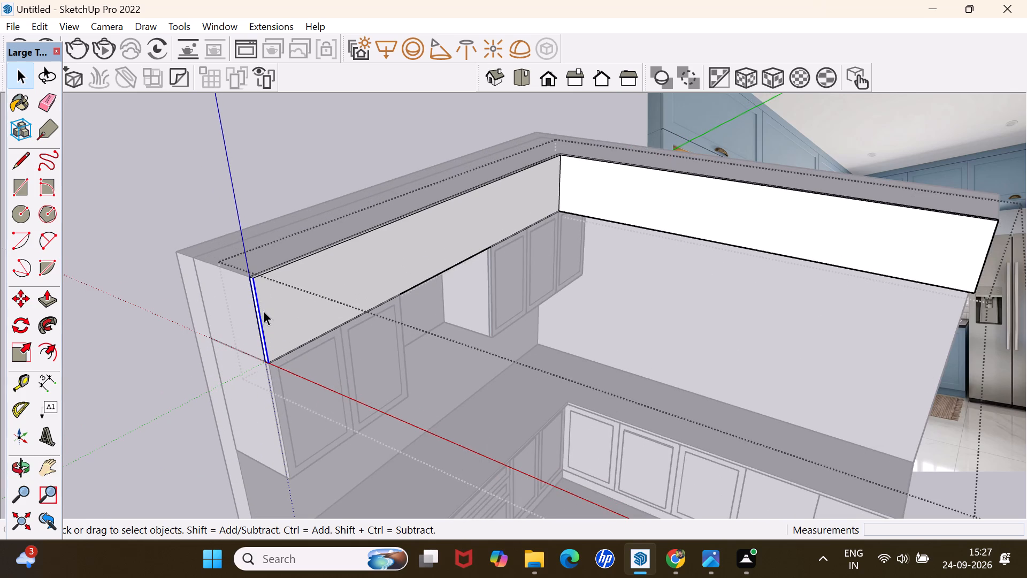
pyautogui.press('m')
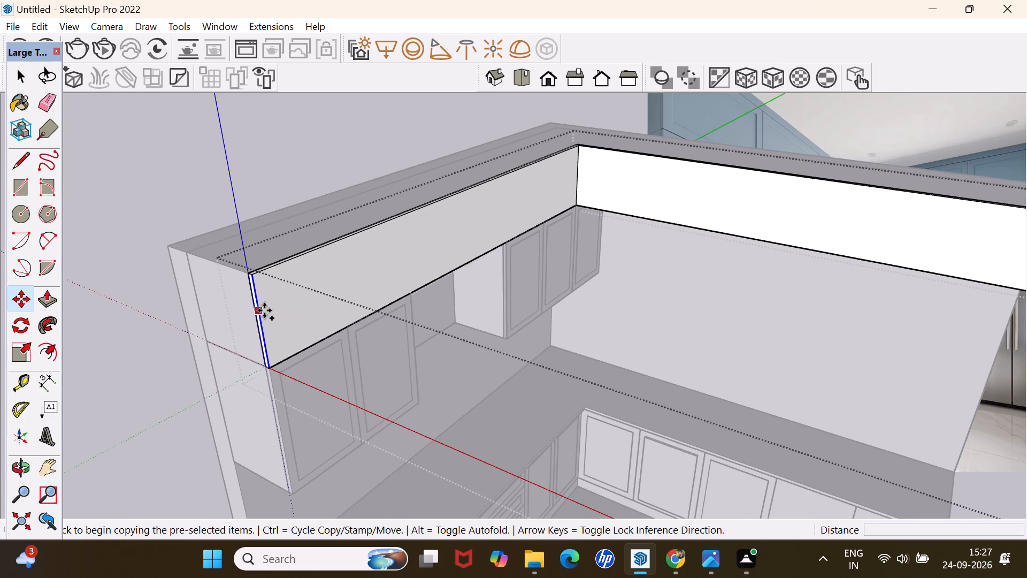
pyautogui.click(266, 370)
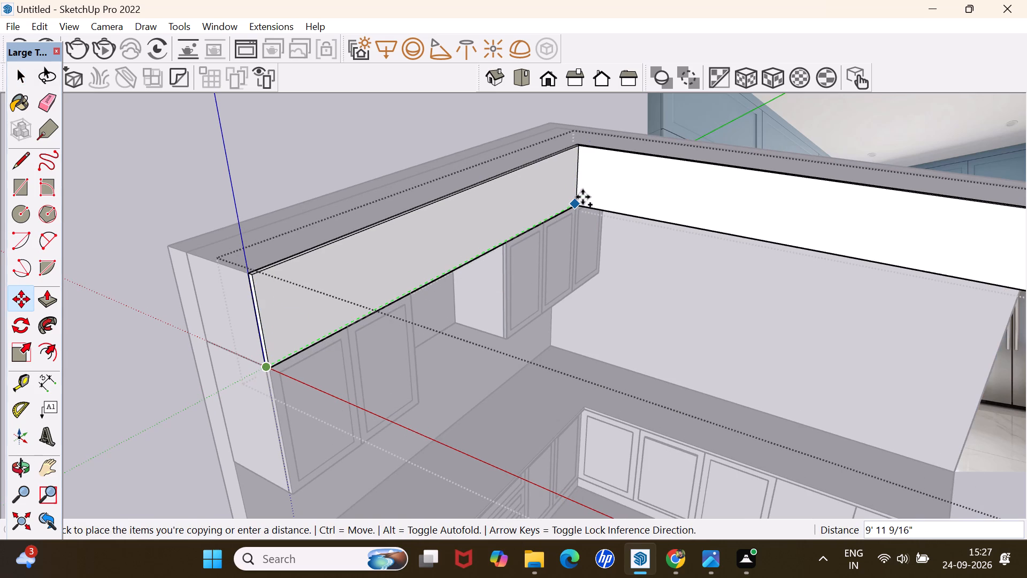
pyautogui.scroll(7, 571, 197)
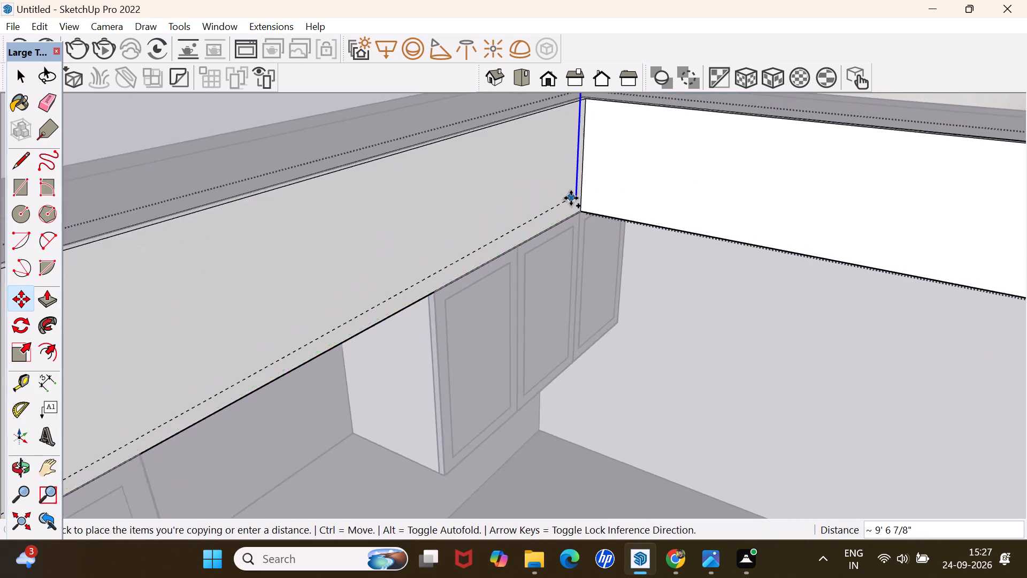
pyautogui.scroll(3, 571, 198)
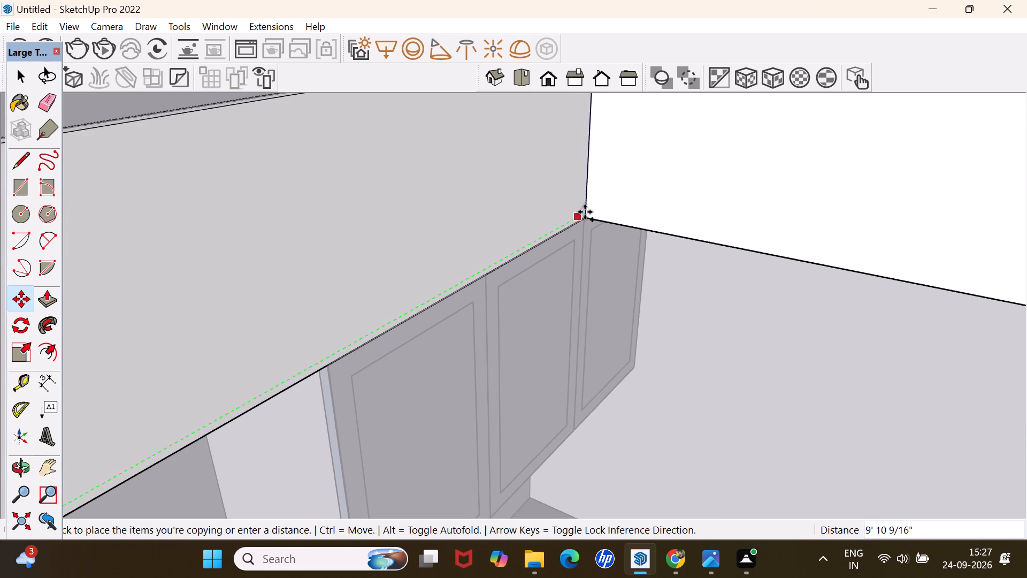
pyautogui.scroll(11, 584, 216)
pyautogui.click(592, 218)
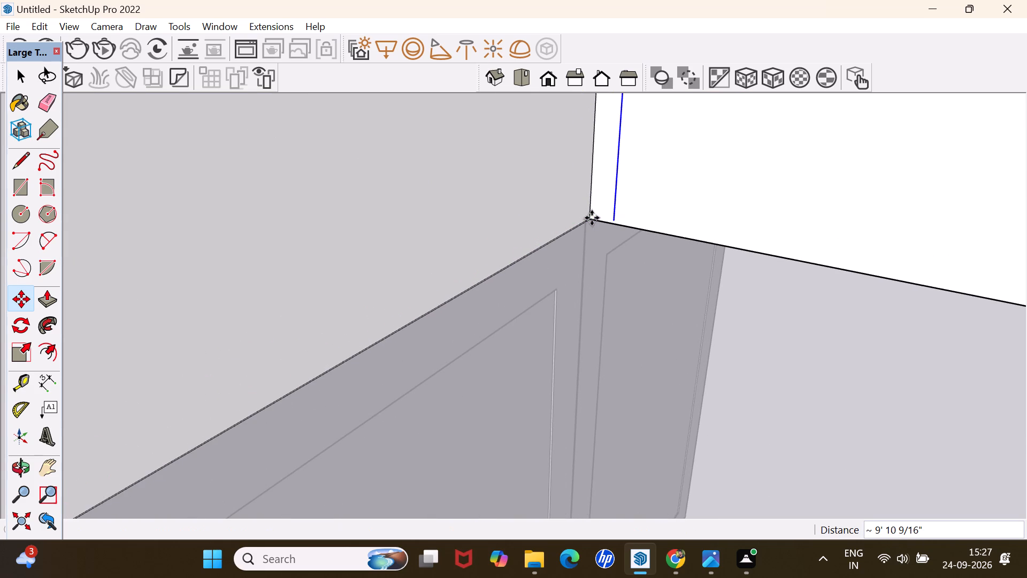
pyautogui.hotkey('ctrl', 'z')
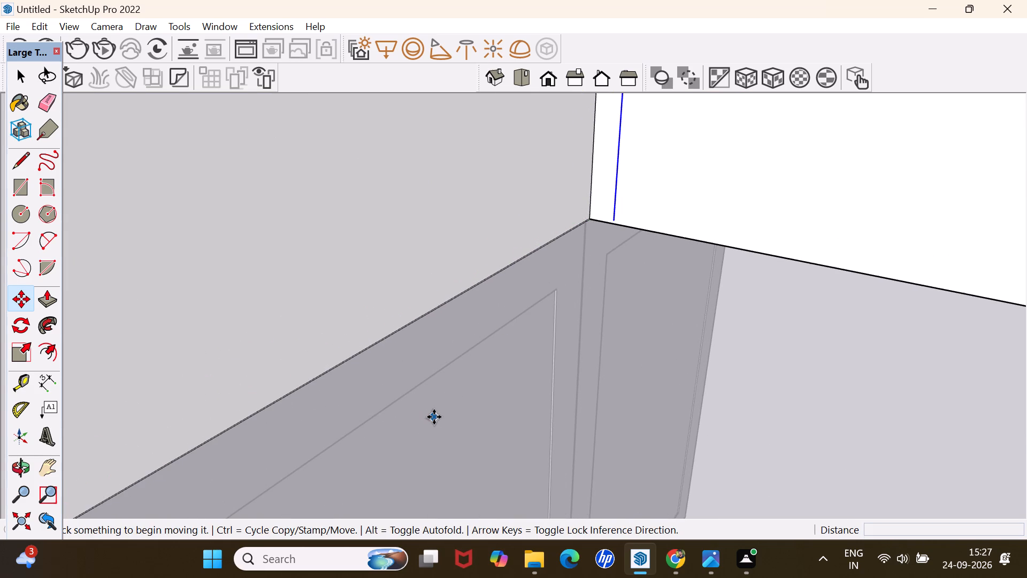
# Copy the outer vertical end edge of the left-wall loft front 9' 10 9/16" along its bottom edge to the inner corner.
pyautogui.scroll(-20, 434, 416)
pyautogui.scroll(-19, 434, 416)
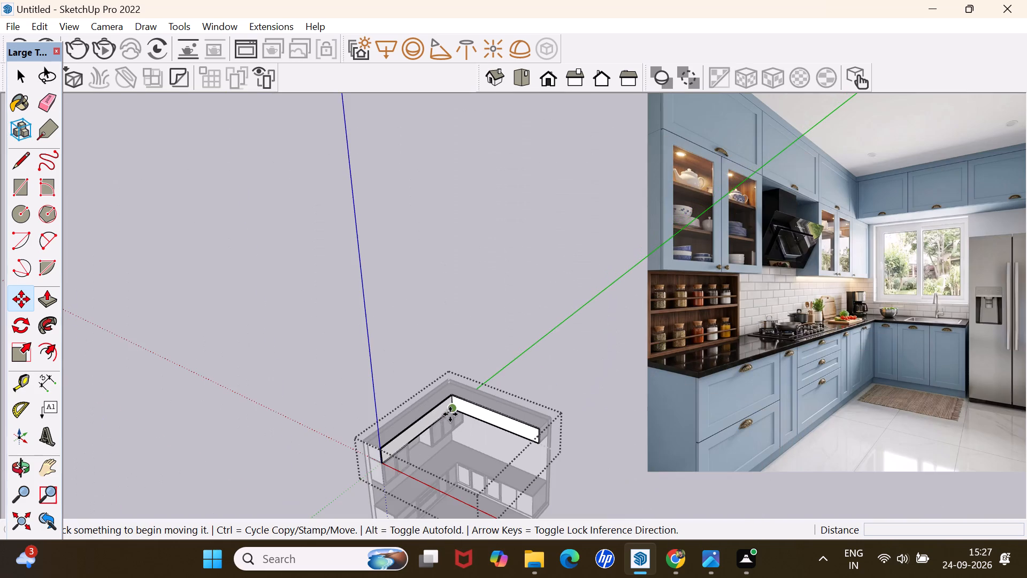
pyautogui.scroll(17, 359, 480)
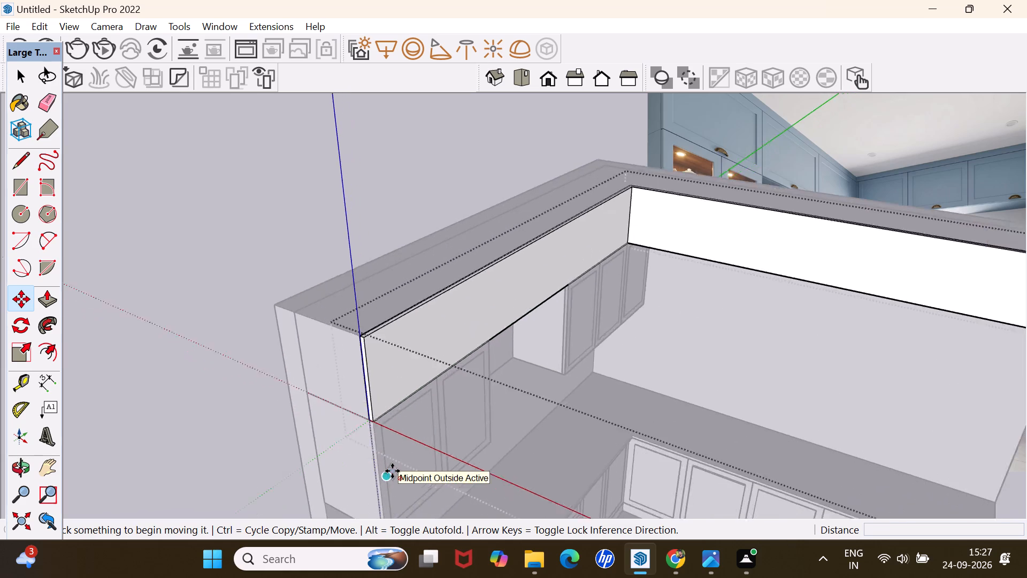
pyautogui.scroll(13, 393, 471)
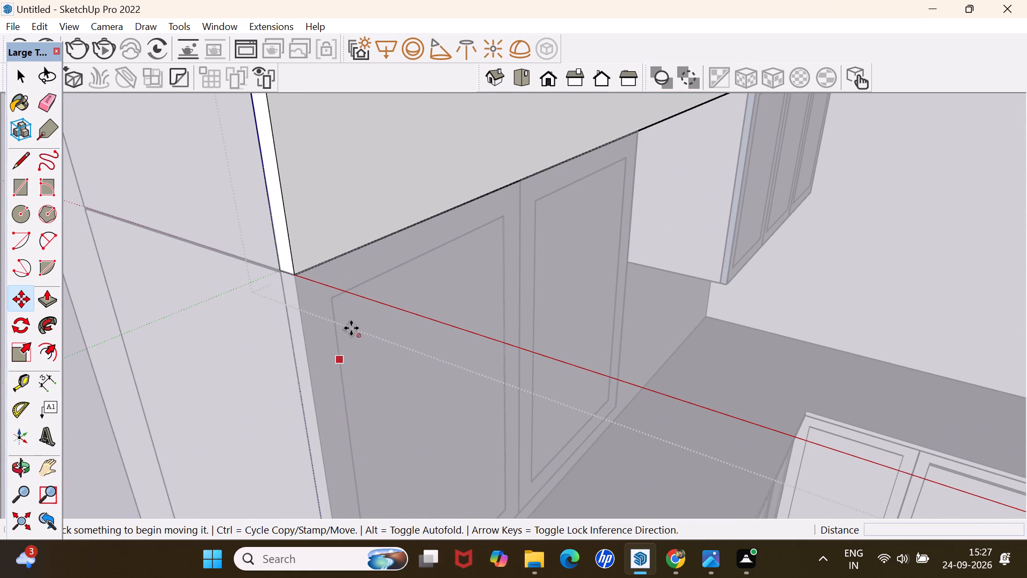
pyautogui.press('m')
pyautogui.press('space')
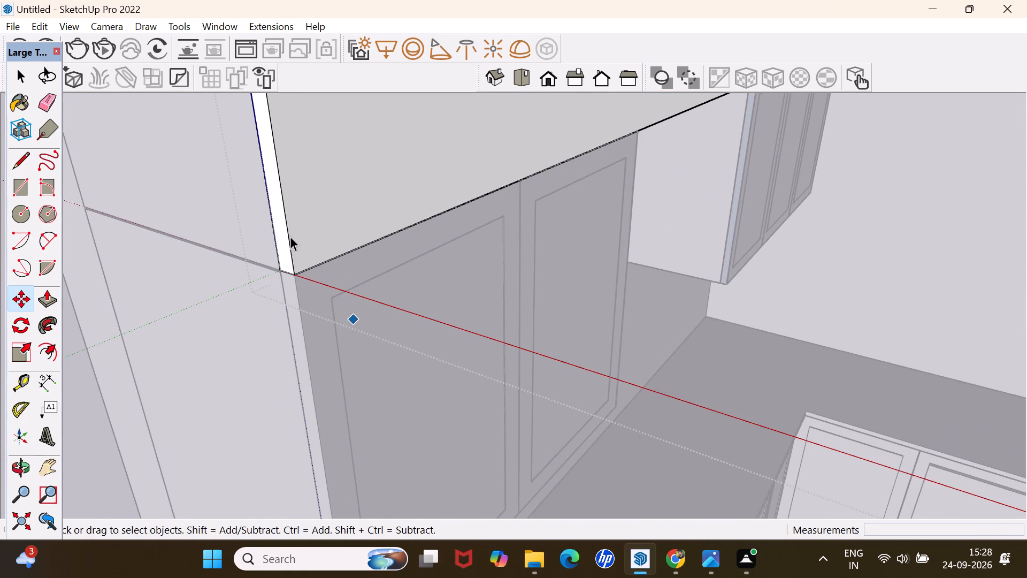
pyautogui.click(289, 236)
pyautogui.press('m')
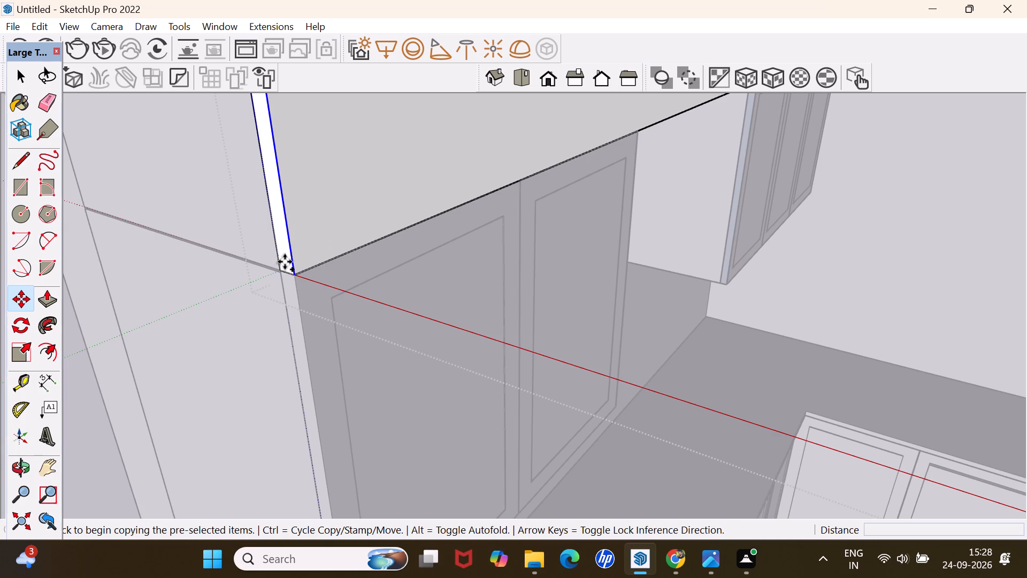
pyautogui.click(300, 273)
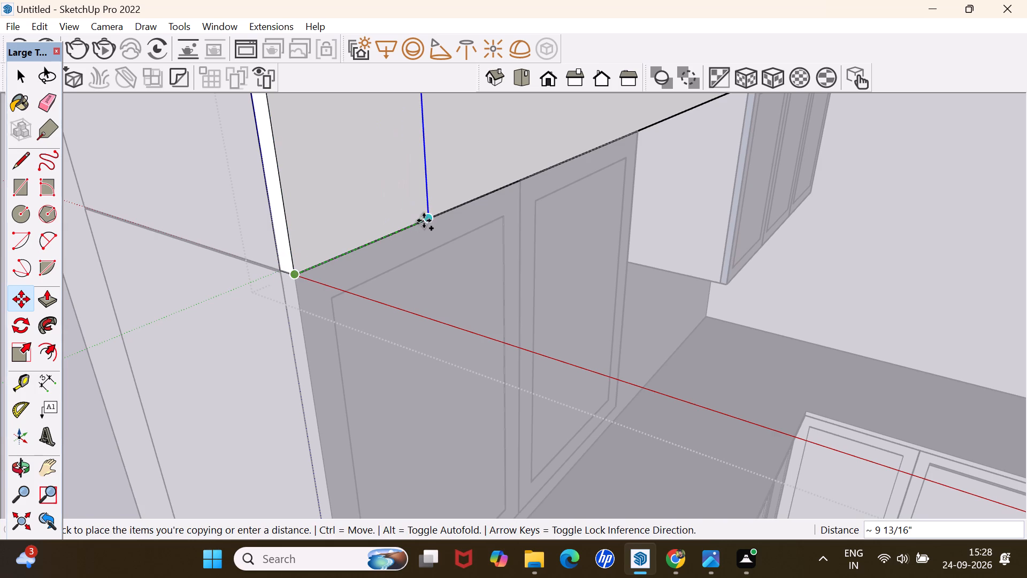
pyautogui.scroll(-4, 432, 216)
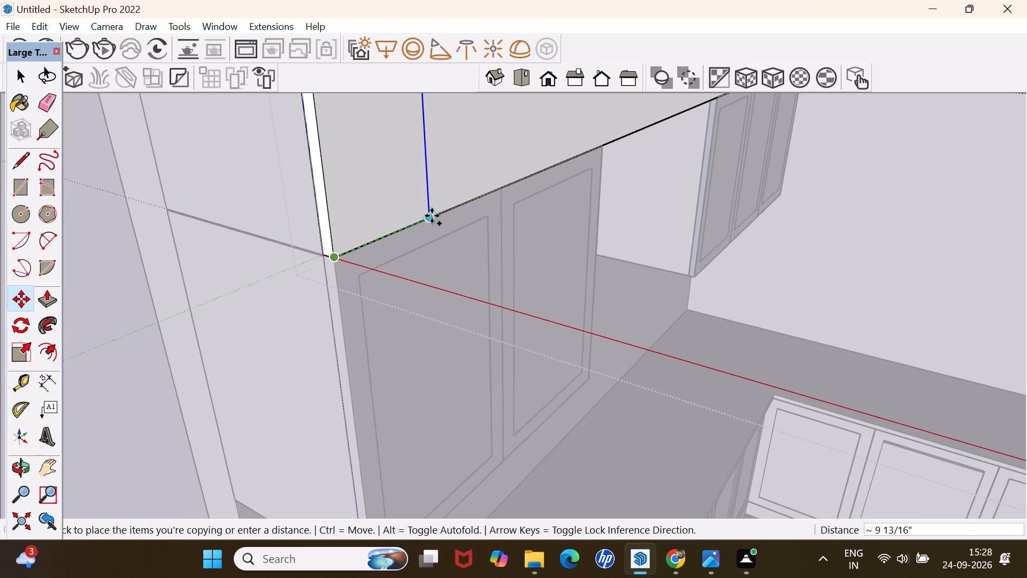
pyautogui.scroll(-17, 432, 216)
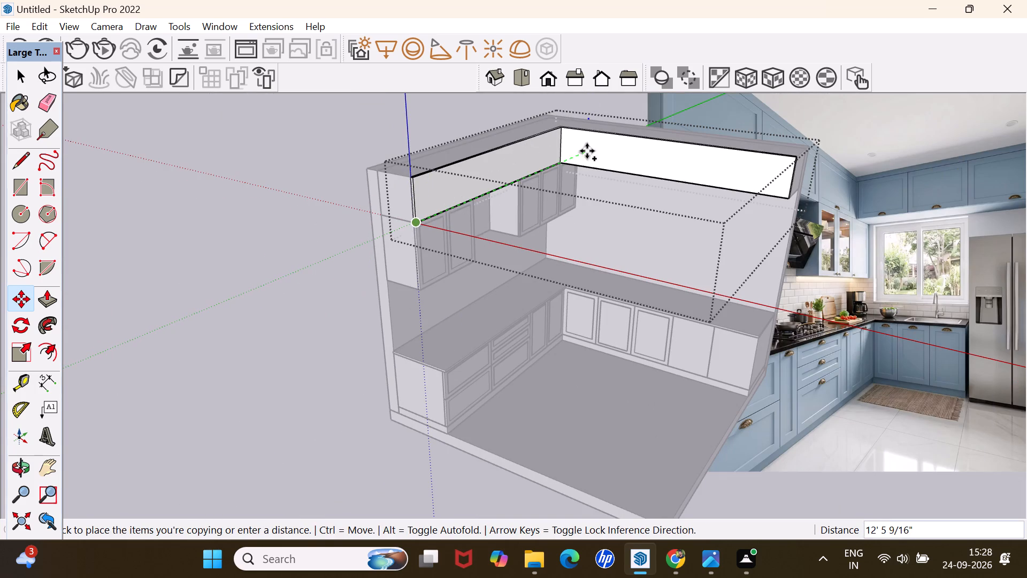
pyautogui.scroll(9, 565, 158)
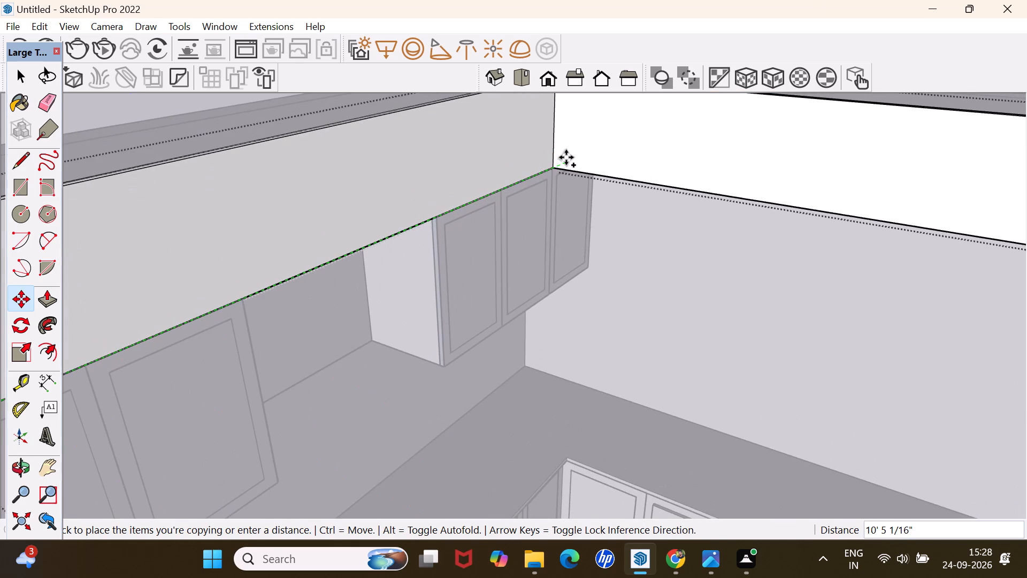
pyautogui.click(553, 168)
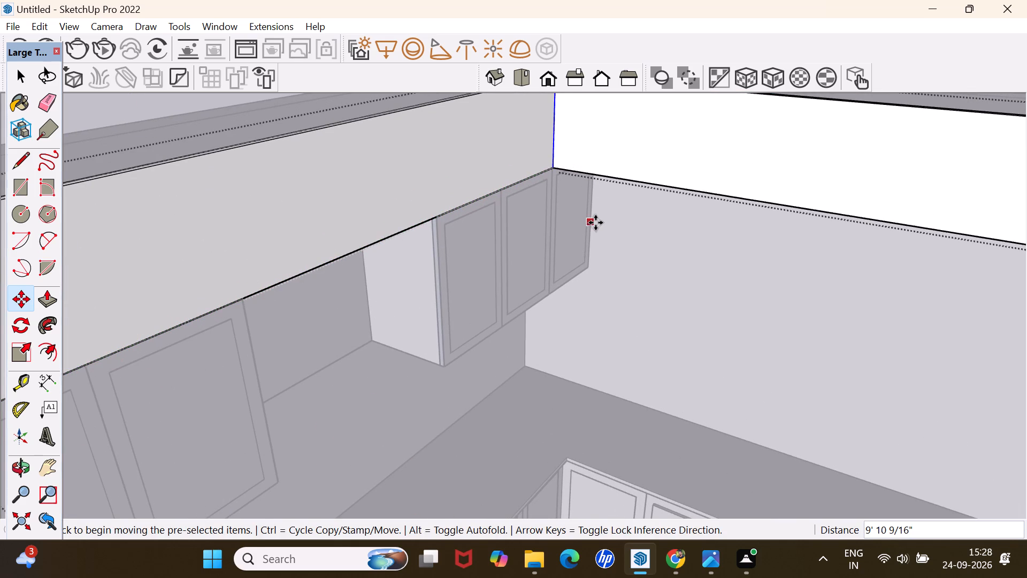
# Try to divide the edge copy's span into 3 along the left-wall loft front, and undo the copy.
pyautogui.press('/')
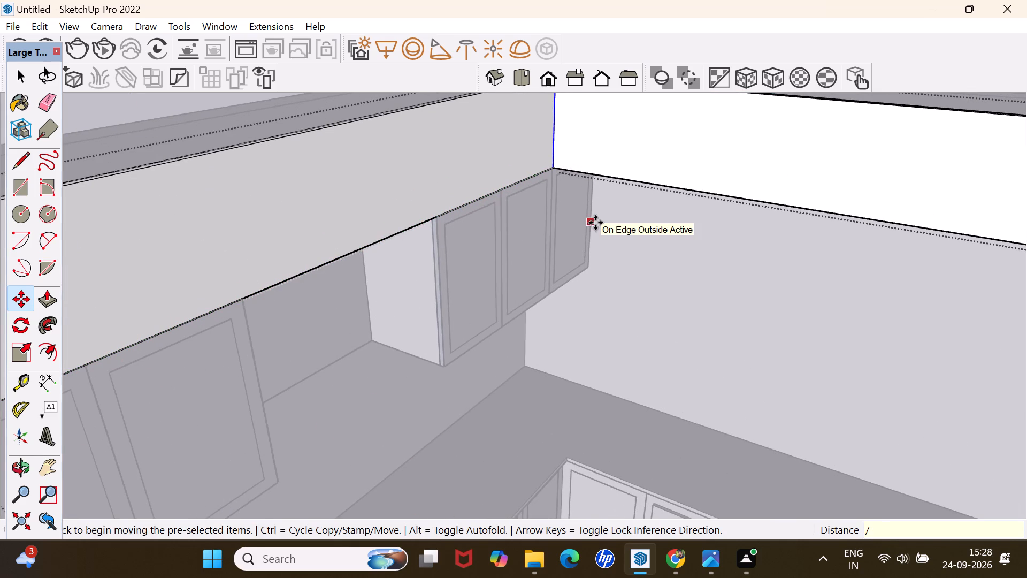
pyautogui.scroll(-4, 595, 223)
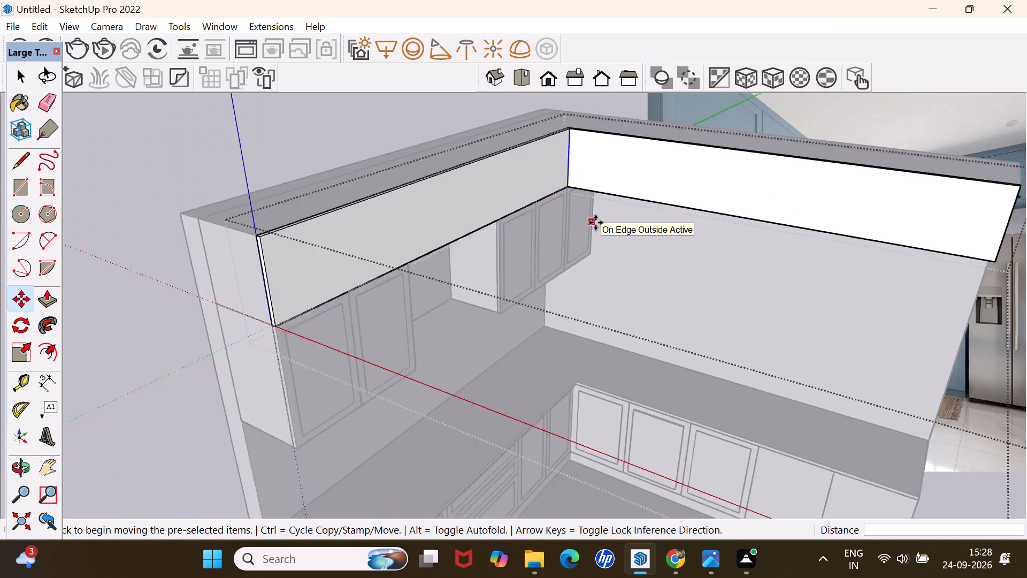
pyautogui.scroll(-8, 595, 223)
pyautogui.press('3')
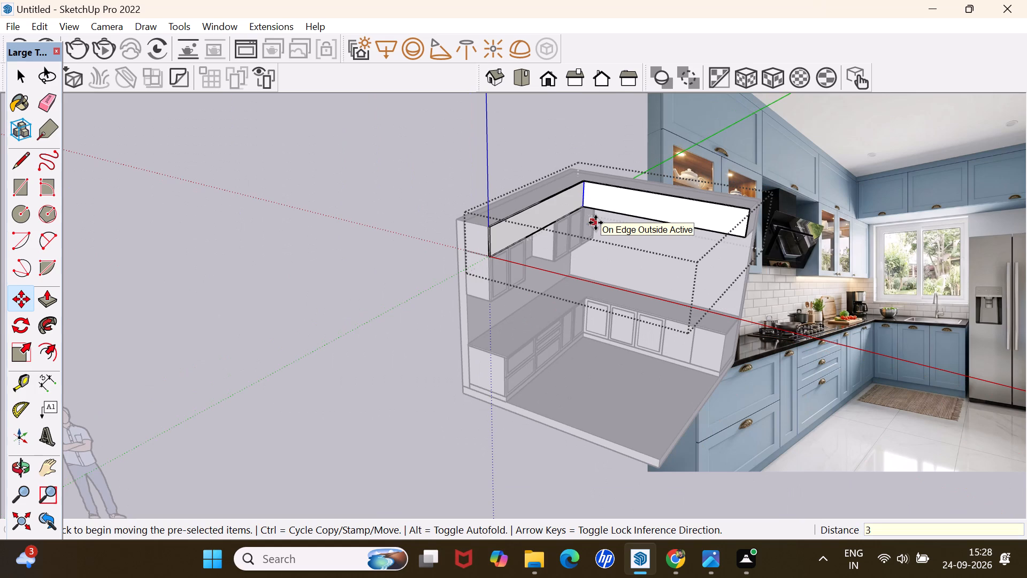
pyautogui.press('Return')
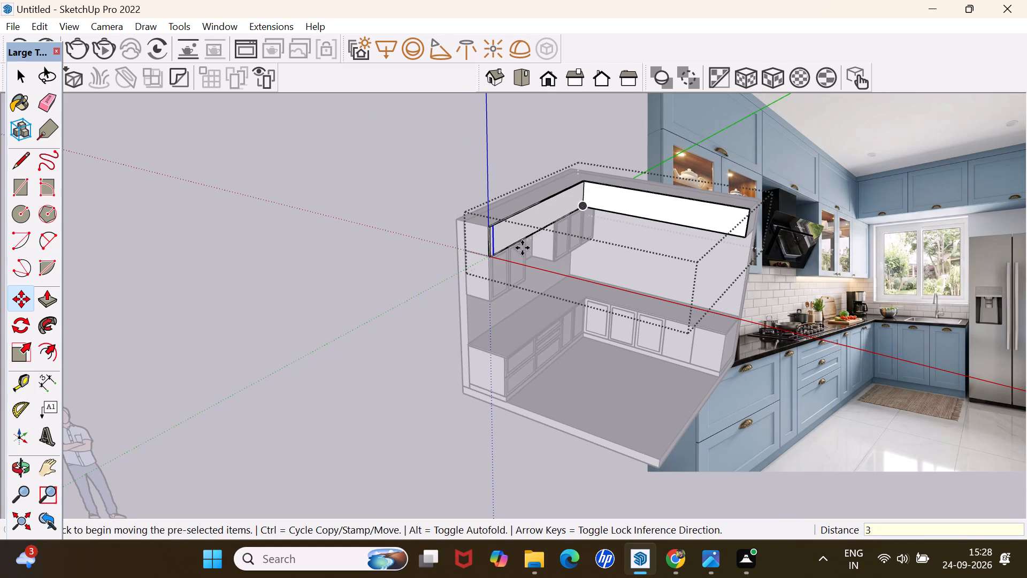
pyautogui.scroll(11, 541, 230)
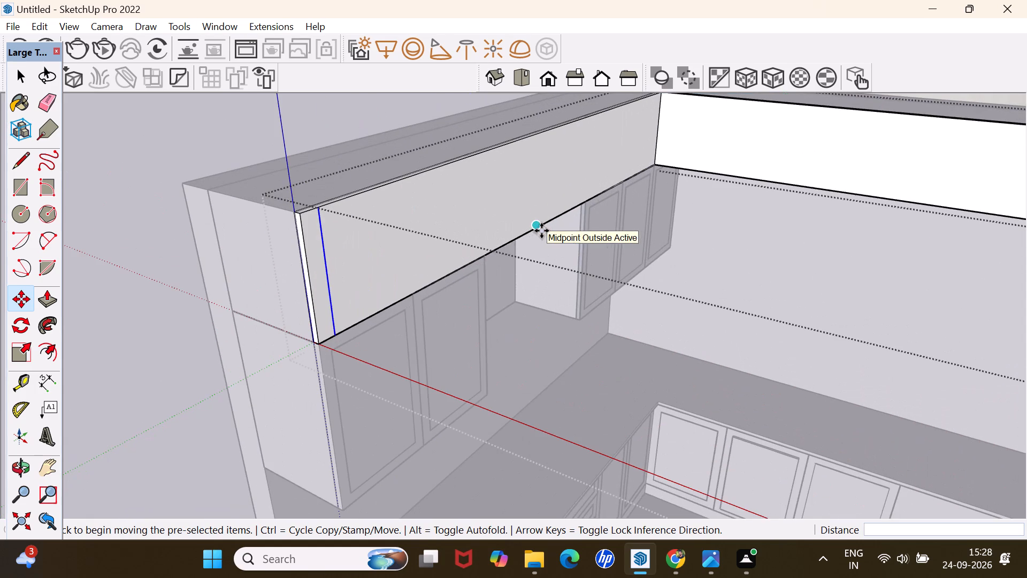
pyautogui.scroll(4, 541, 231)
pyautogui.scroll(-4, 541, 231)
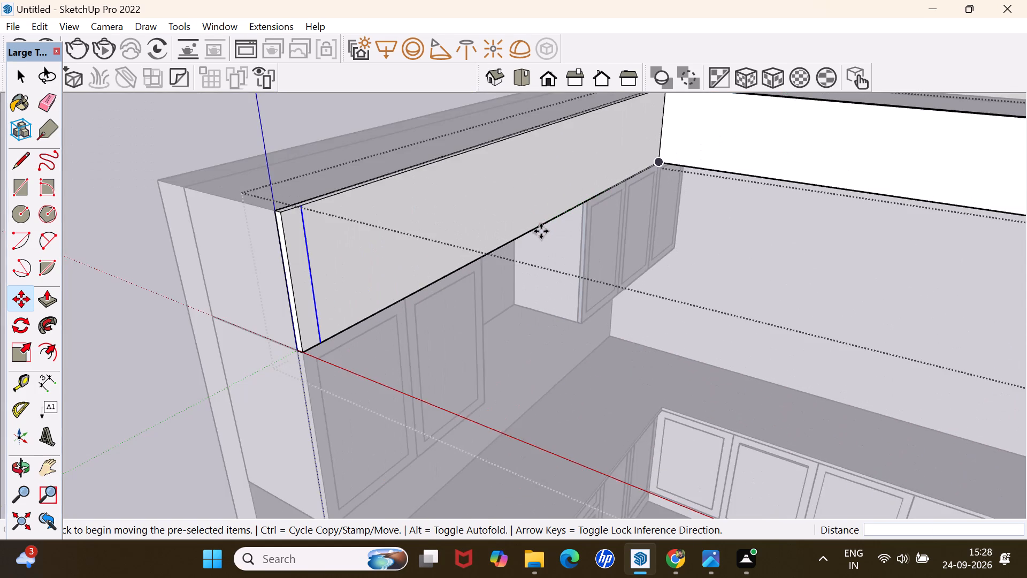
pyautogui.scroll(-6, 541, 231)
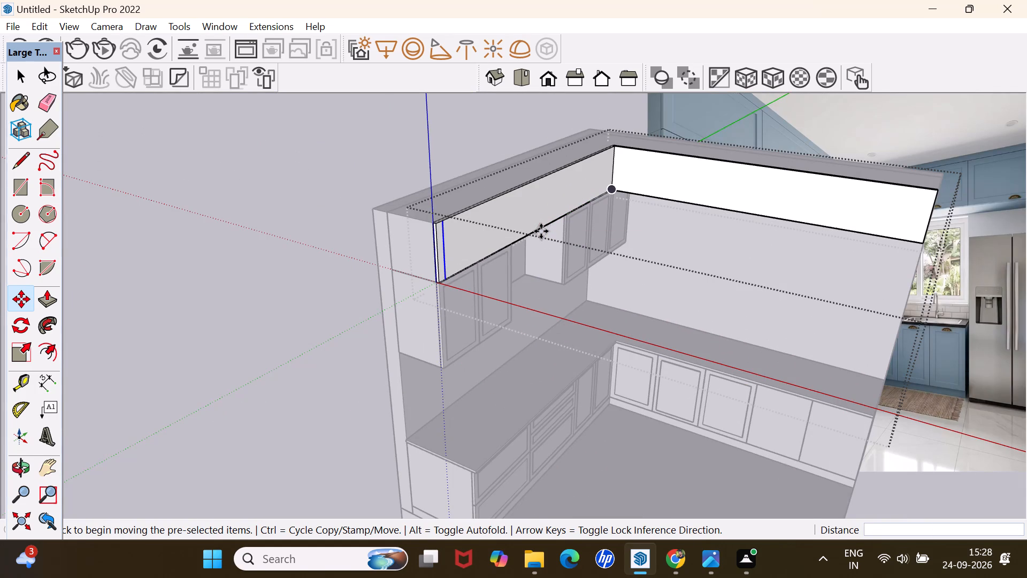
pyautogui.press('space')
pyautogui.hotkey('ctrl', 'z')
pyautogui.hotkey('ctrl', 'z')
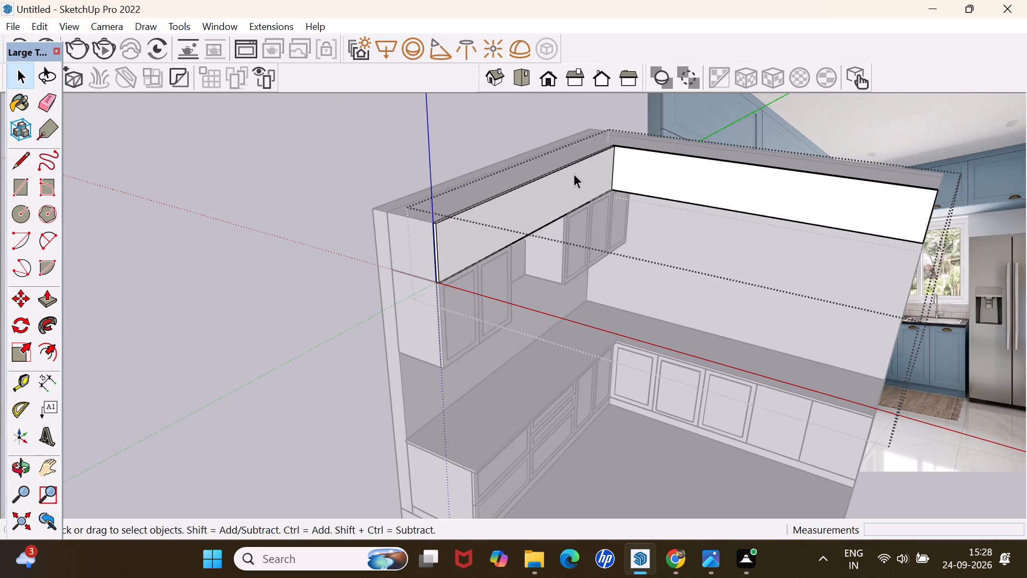
# Copy the inner-corner vertical edge 9' 10 9/16" to the left-wall loft front's outer end and divide the span into 3 equal panels.
pyautogui.click(612, 168)
pyautogui.press('m')
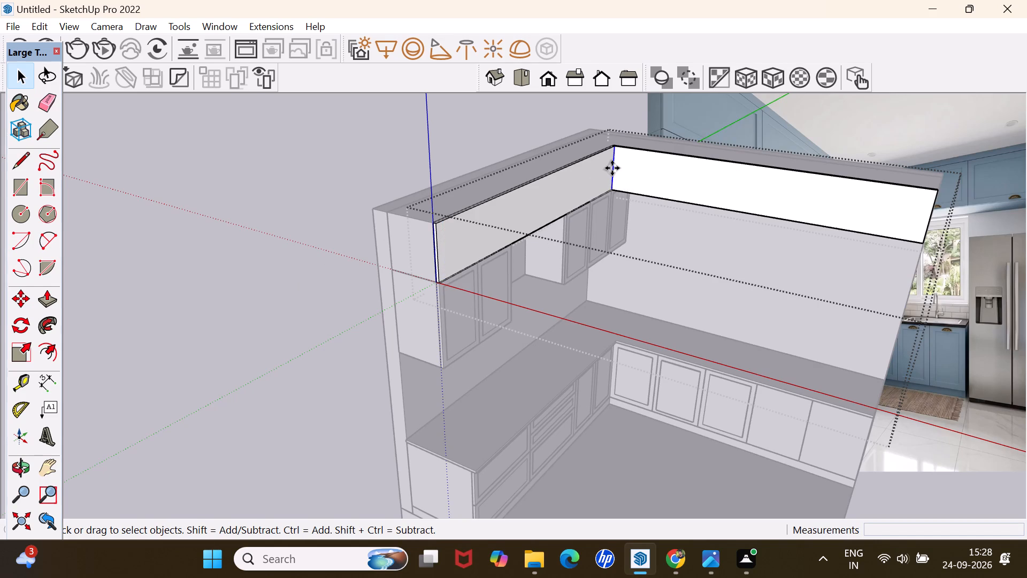
pyautogui.scroll(6, 612, 169)
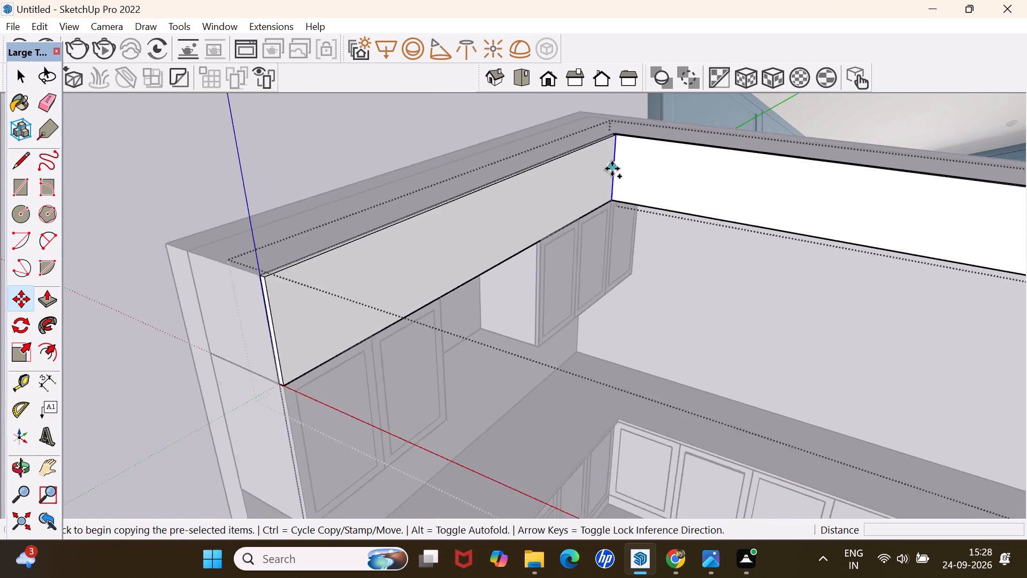
pyautogui.scroll(11, 612, 169)
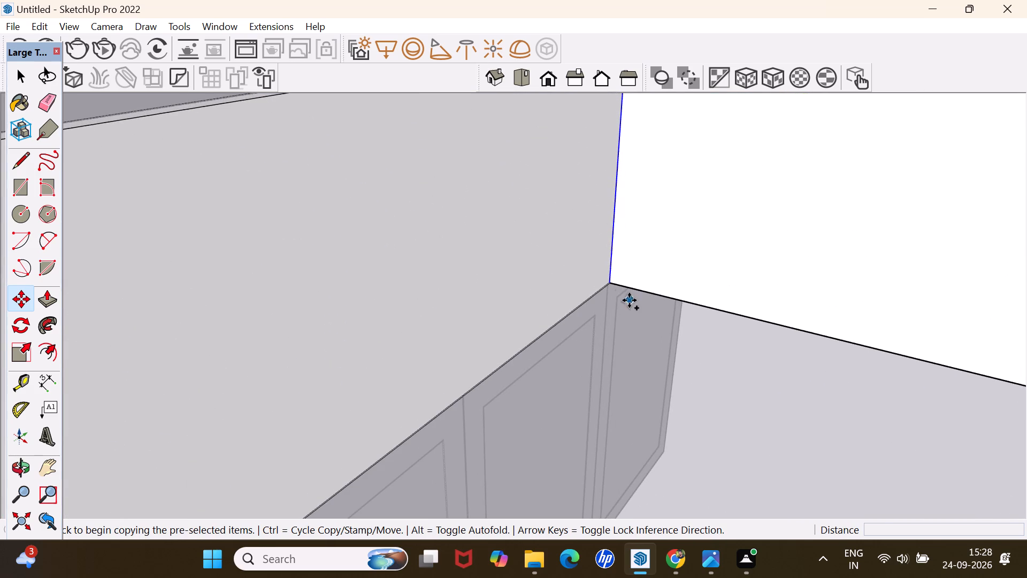
pyautogui.click(611, 284)
pyautogui.scroll(-2, 561, 306)
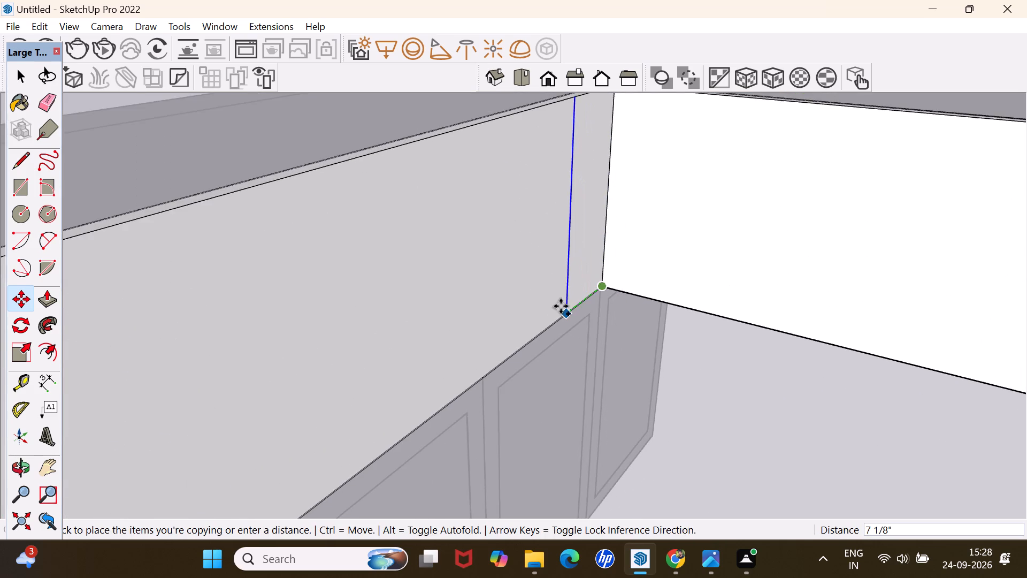
pyautogui.scroll(-9, 561, 306)
pyautogui.scroll(-13, 561, 306)
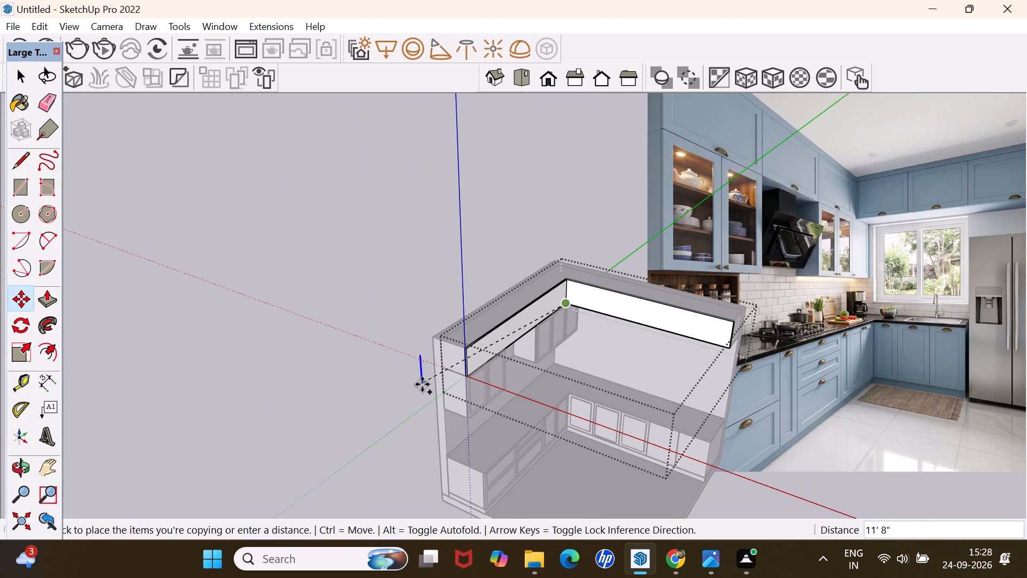
pyautogui.scroll(13, 462, 382)
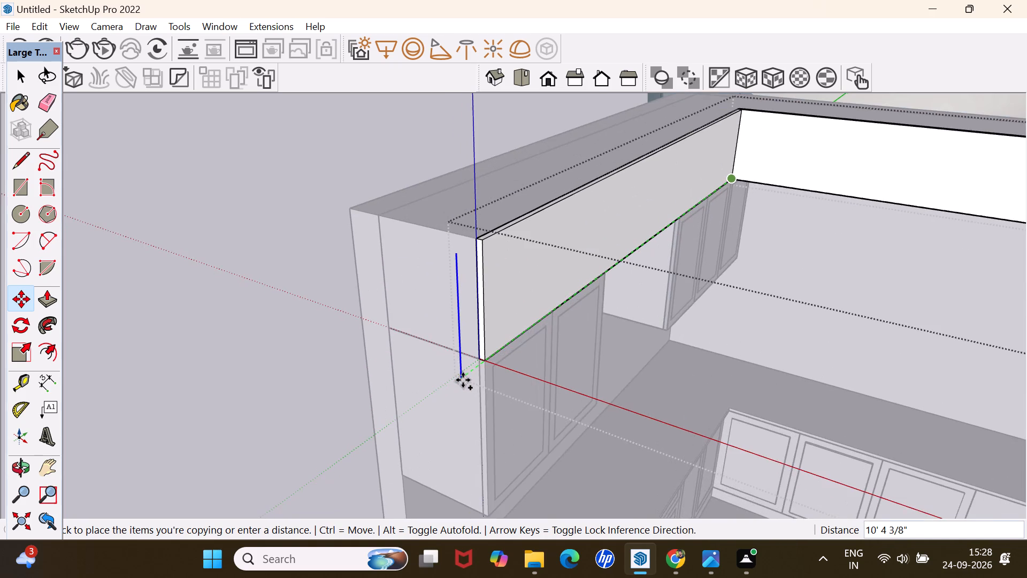
pyautogui.scroll(4, 463, 380)
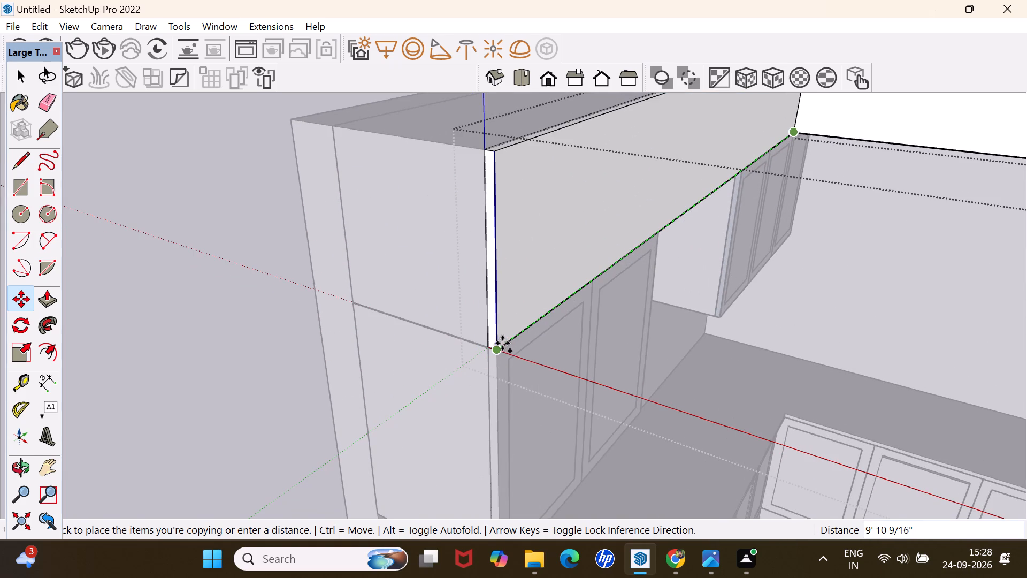
pyautogui.click(502, 343)
pyautogui.press('/')
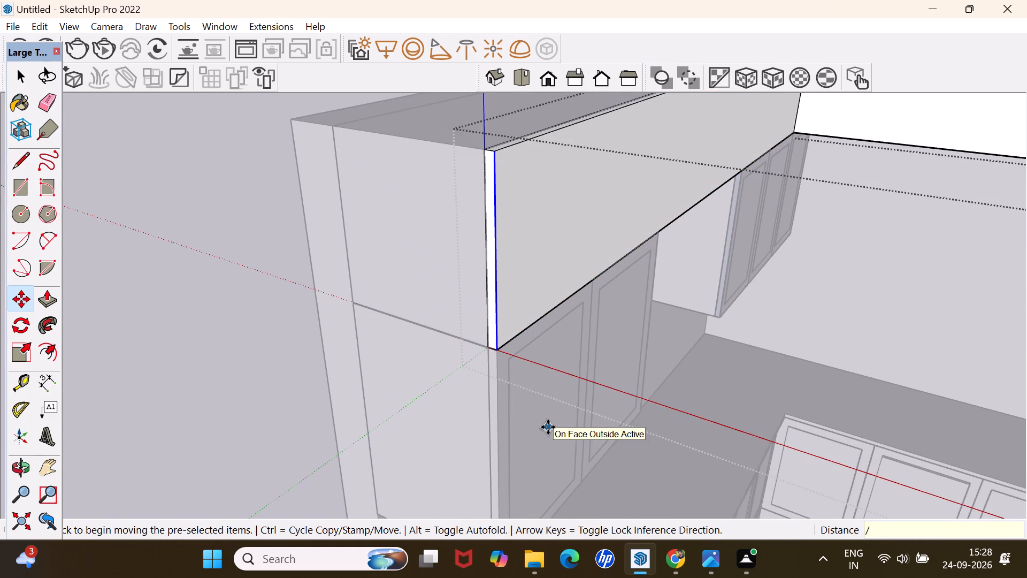
pyautogui.press('3')
pyautogui.press('Return')
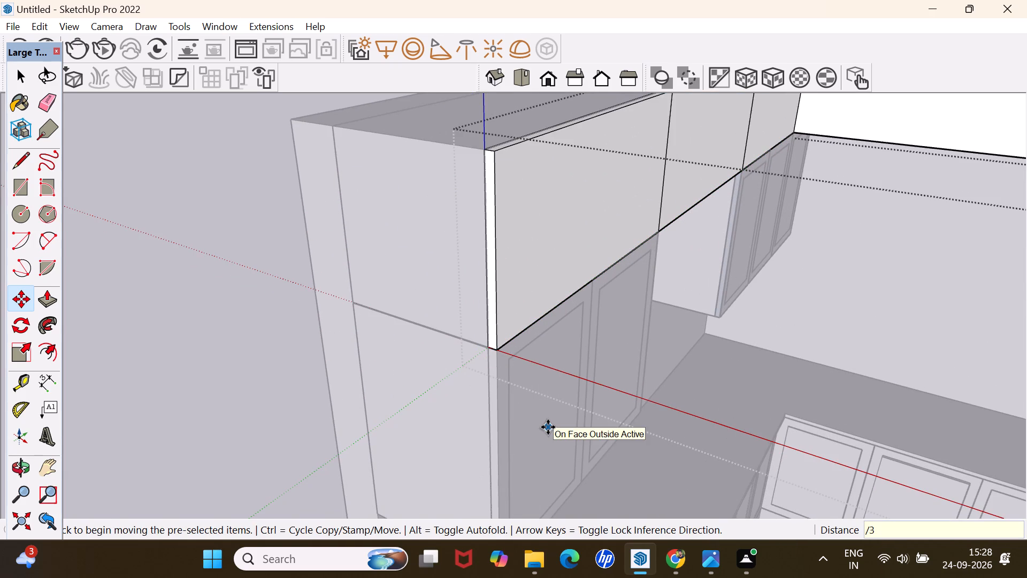
pyautogui.scroll(-18, 552, 422)
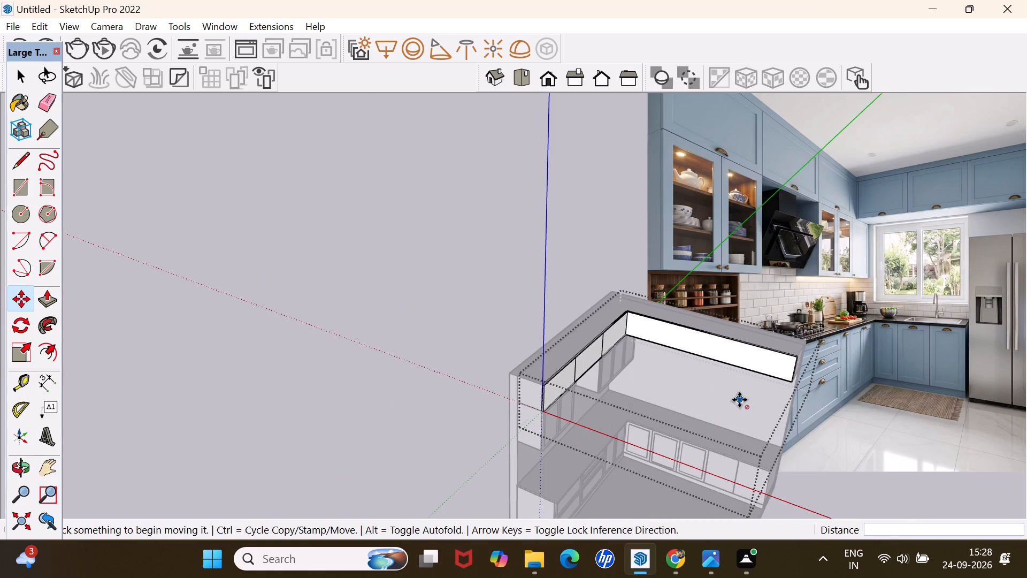
pyautogui.press('space')
# Copy the inner-corner vertical edge 9' 11" to the far end of the back-wall loft front and divide the span into 3 equal panels.
pyautogui.scroll(3, 804, 377)
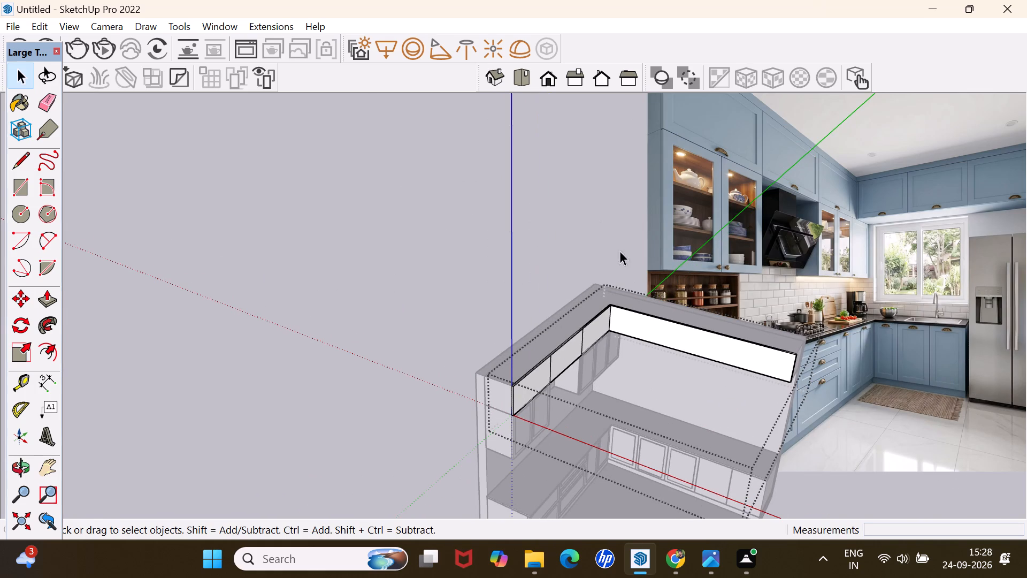
pyautogui.click(608, 315)
pyautogui.press('m')
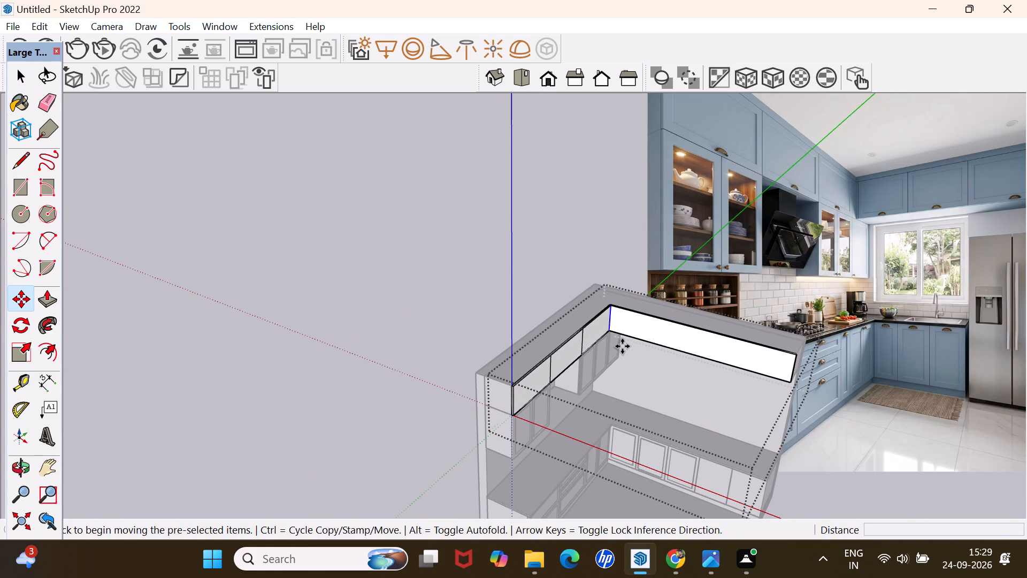
pyautogui.click(614, 332)
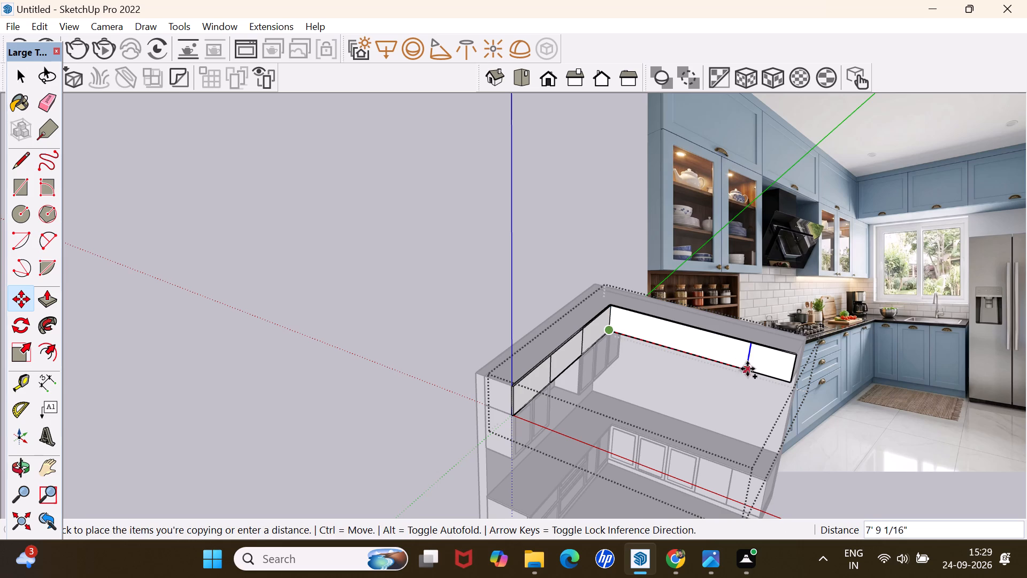
pyautogui.scroll(14, 790, 378)
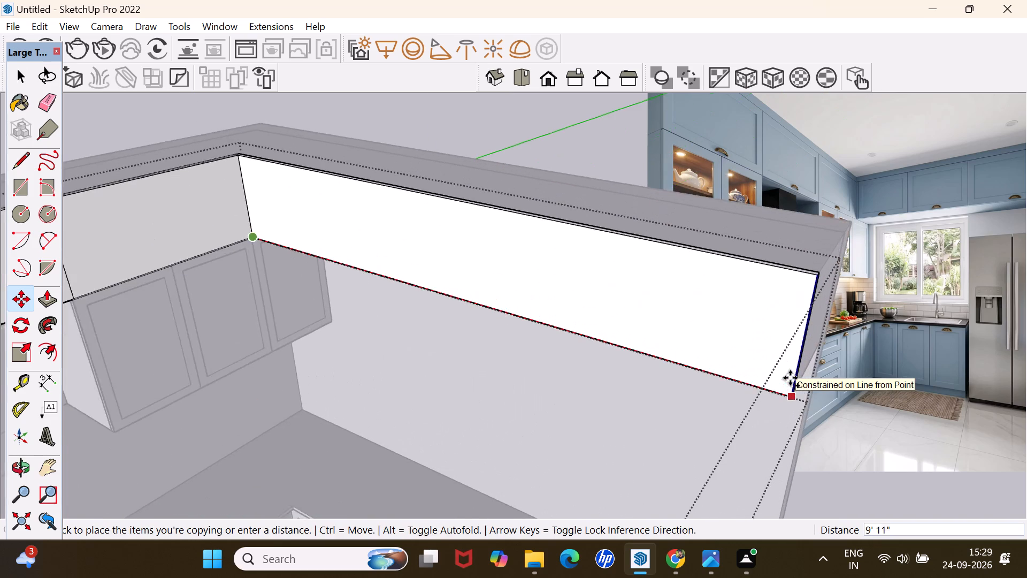
pyautogui.scroll(6, 790, 378)
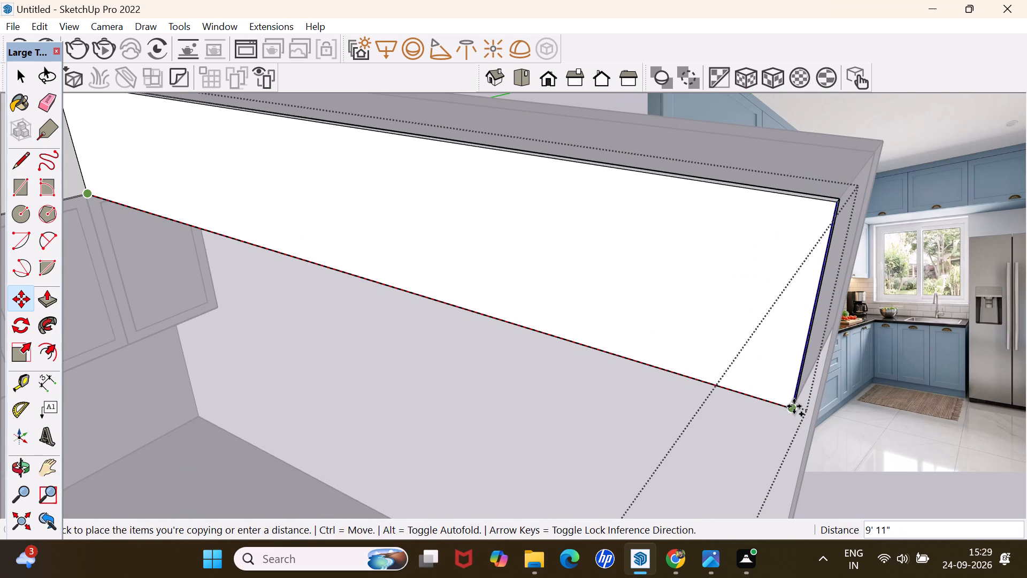
pyautogui.click(794, 407)
pyautogui.press('/')
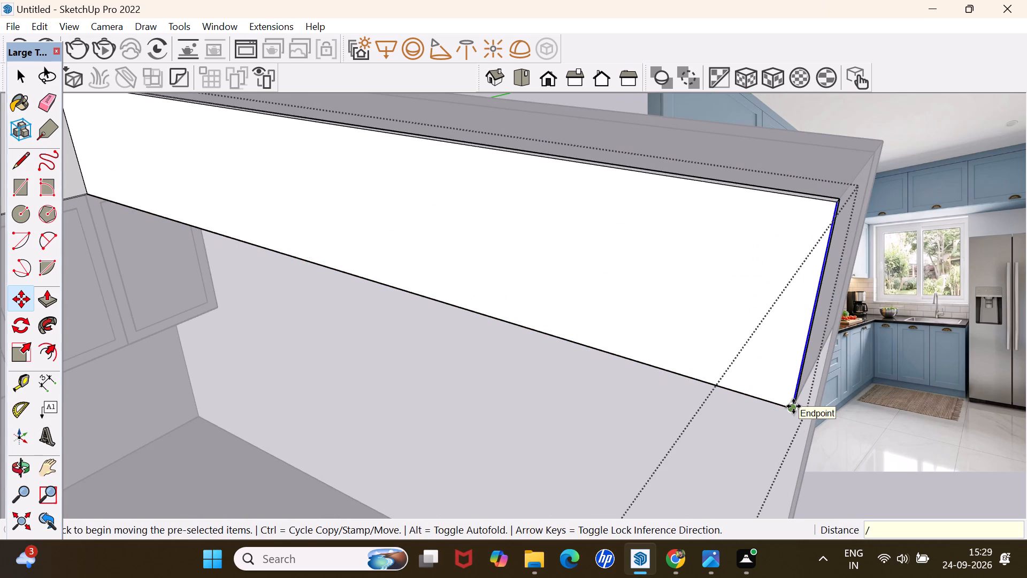
pyautogui.press('3')
pyautogui.press('Return')
pyautogui.scroll(-14, 793, 406)
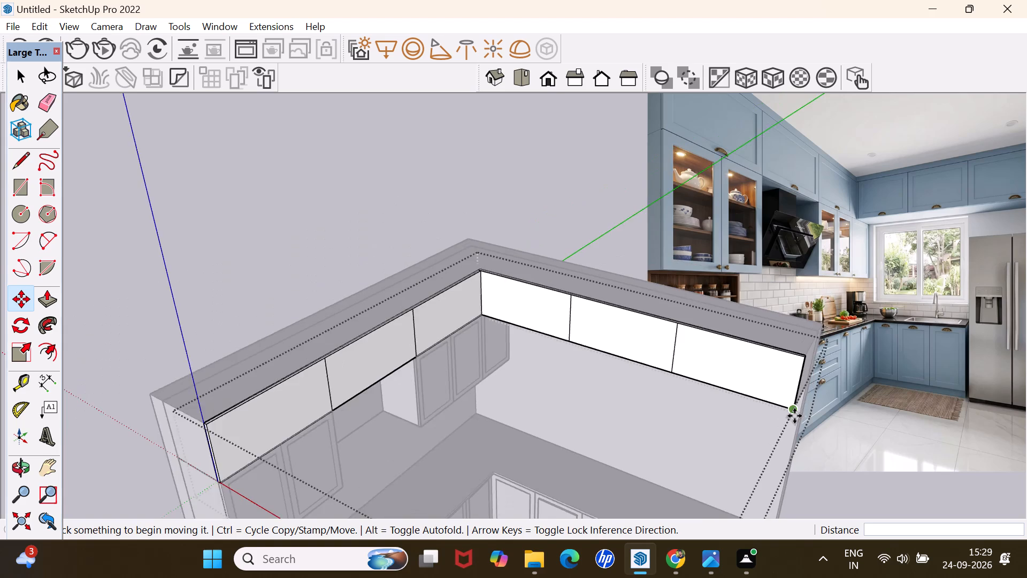
pyautogui.scroll(-1, 794, 416)
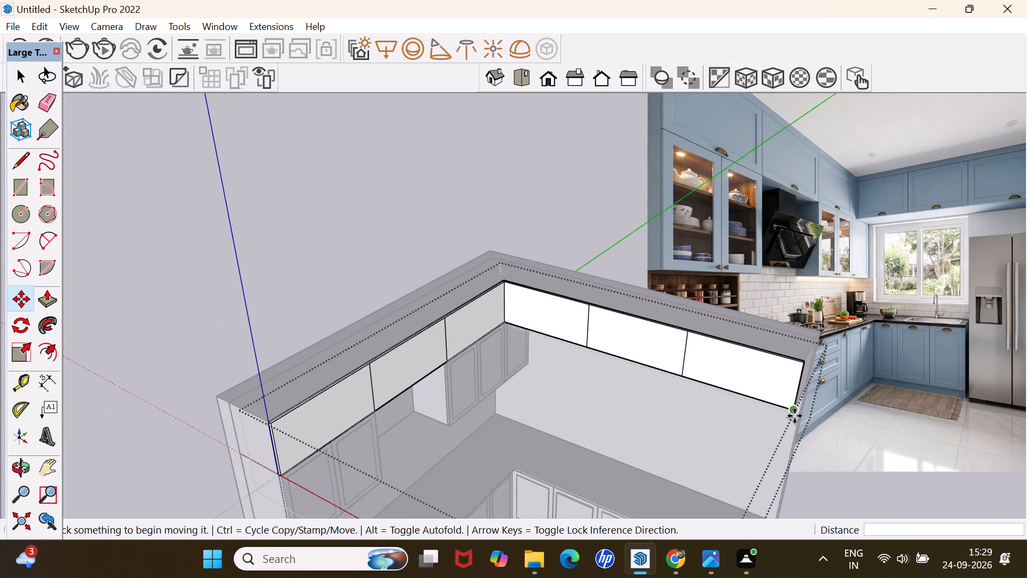
pyautogui.press('space')
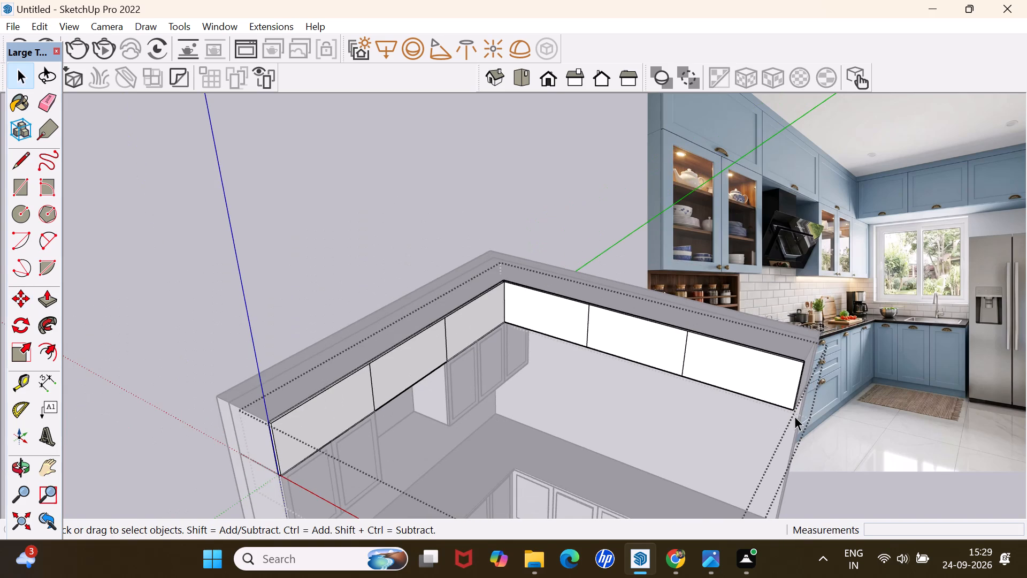
# Copy all four panel divider edges of both loft fronts 2 mm along the back-wall front's bottom edge, toward the inner corner.
pyautogui.click(684, 350)
pyautogui.keyDown('ctrl'); pyautogui.click(587, 330); pyautogui.keyUp('ctrl')
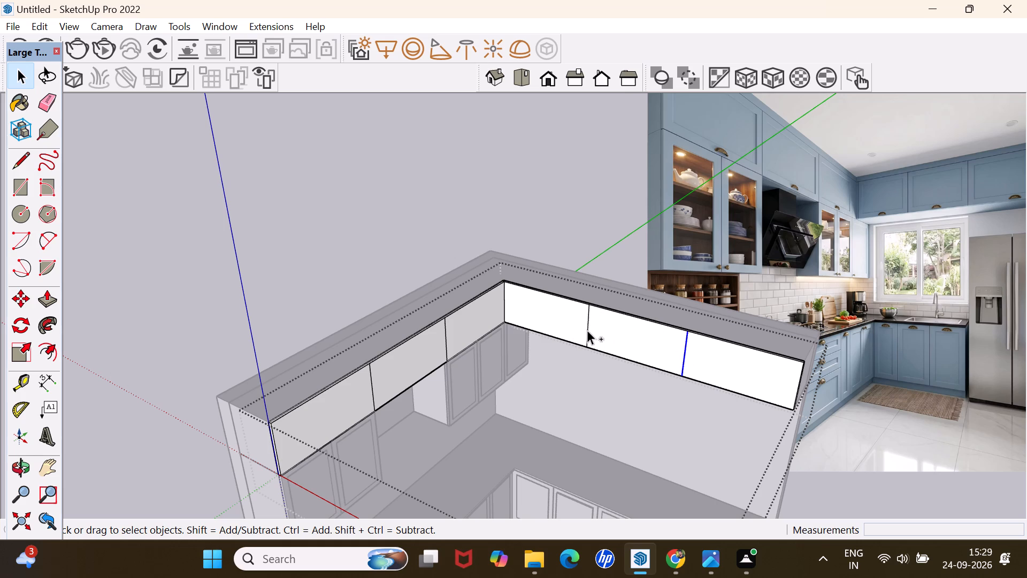
pyautogui.keyDown('ctrl'); pyautogui.click(447, 336); pyautogui.keyUp('ctrl')
pyautogui.keyDown('ctrl'); pyautogui.click(373, 376); pyautogui.keyUp('ctrl')
pyautogui.press('m')
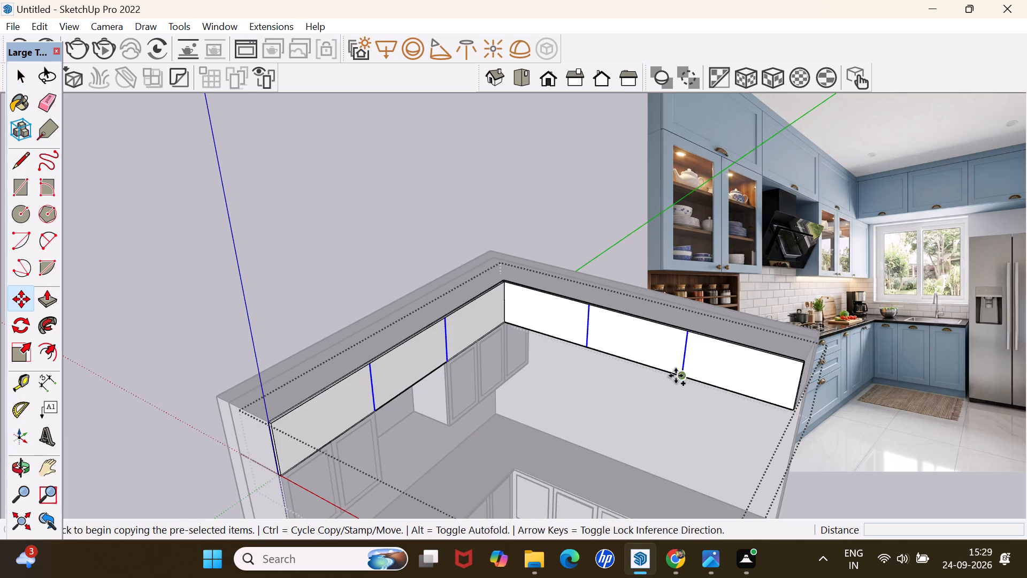
pyautogui.click(679, 371)
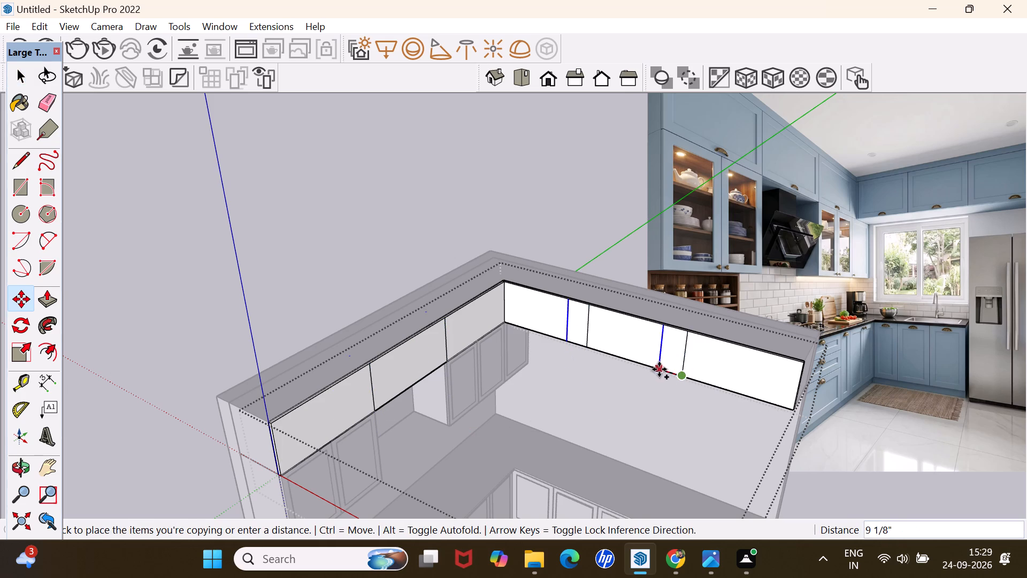
pyautogui.scroll(12, 667, 369)
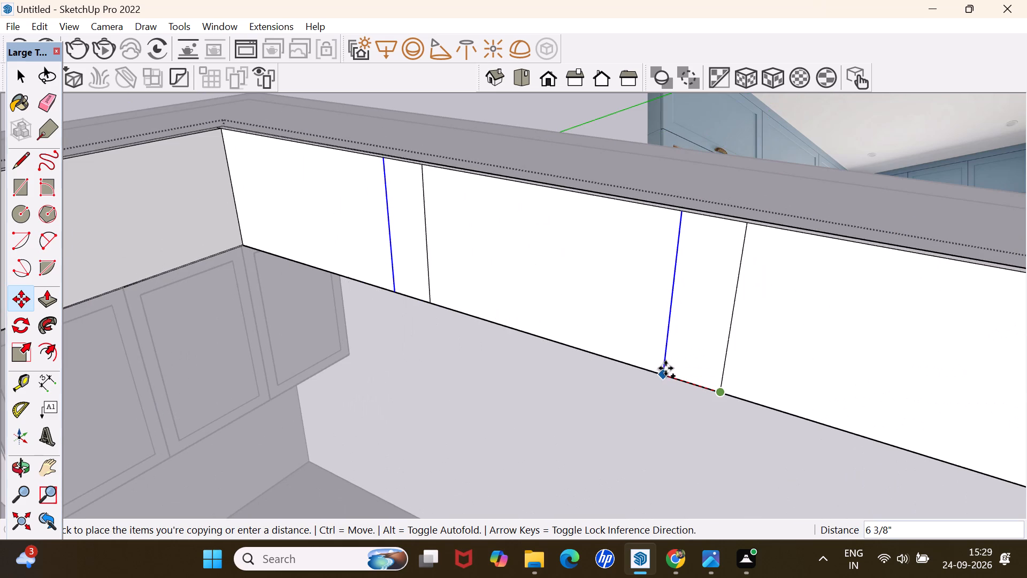
pyautogui.write('2mm')
pyautogui.press('Return')
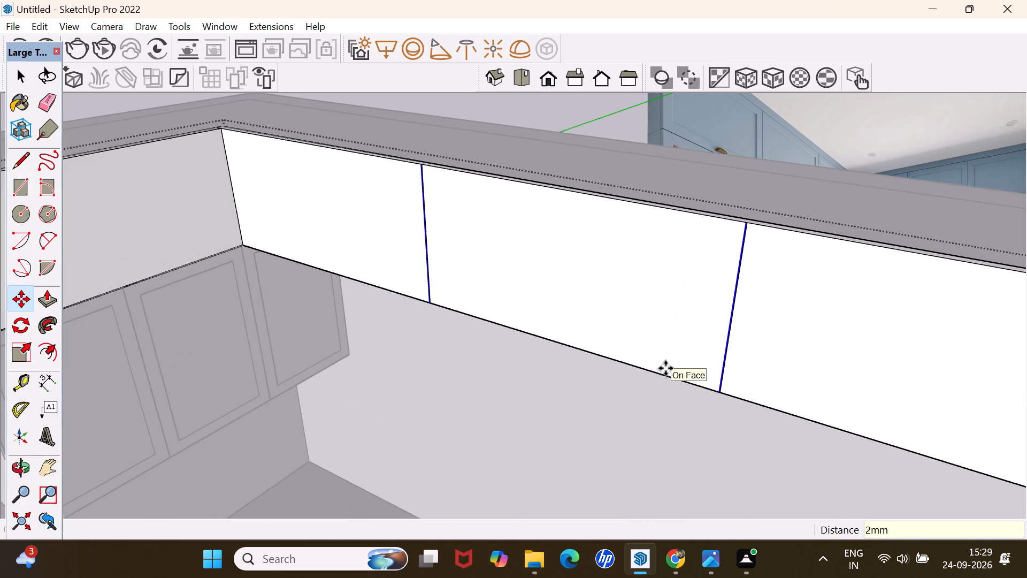
pyautogui.press('space')
# Push the narrow strip at the back-wall loft front's divider farthest from the inner corner 1" in to cut a door gap.
pyautogui.scroll(-9, 665, 368)
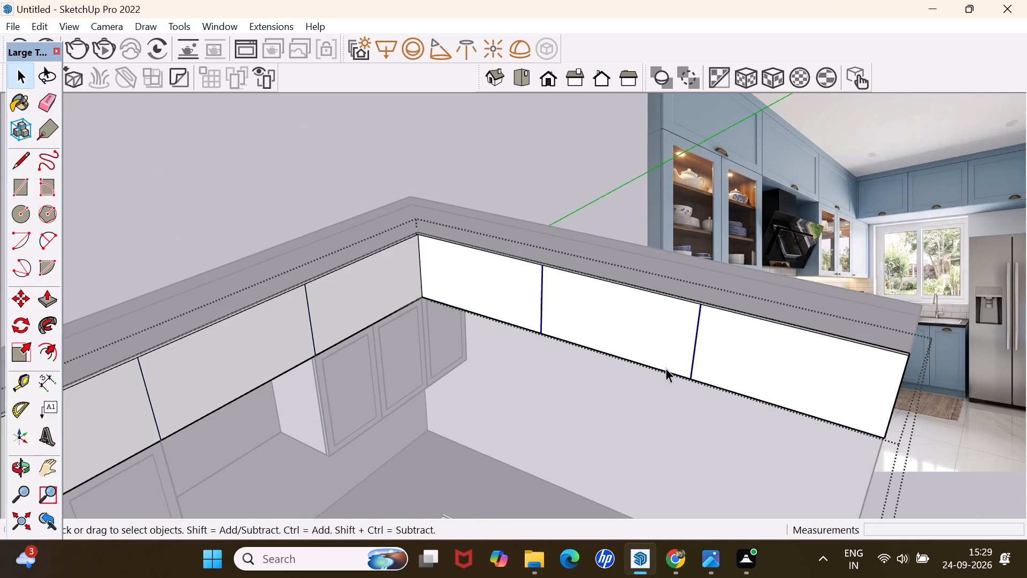
pyautogui.scroll(3, 692, 330)
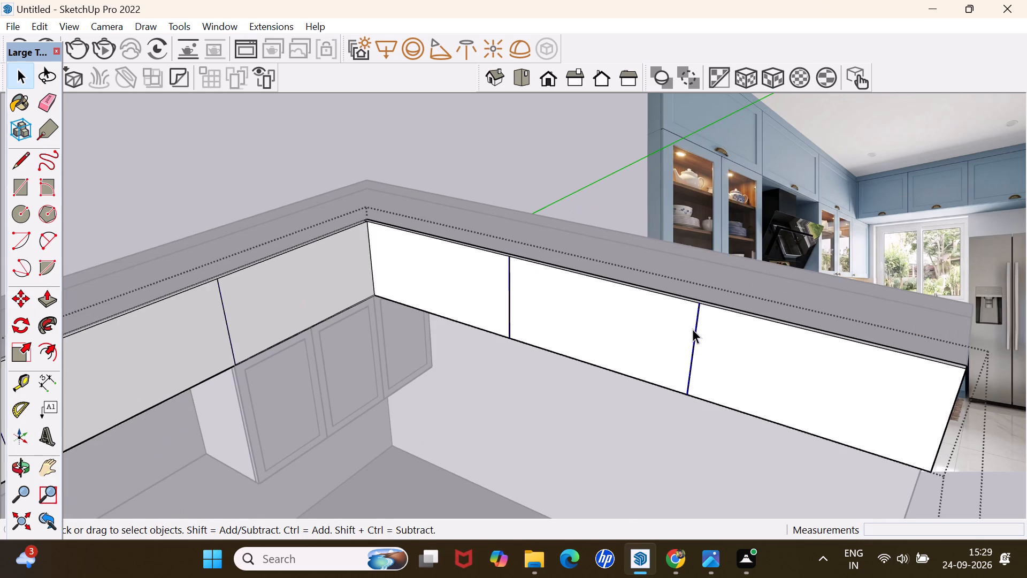
pyautogui.press('p')
pyautogui.scroll(20, 698, 329)
pyautogui.scroll(2, 698, 329)
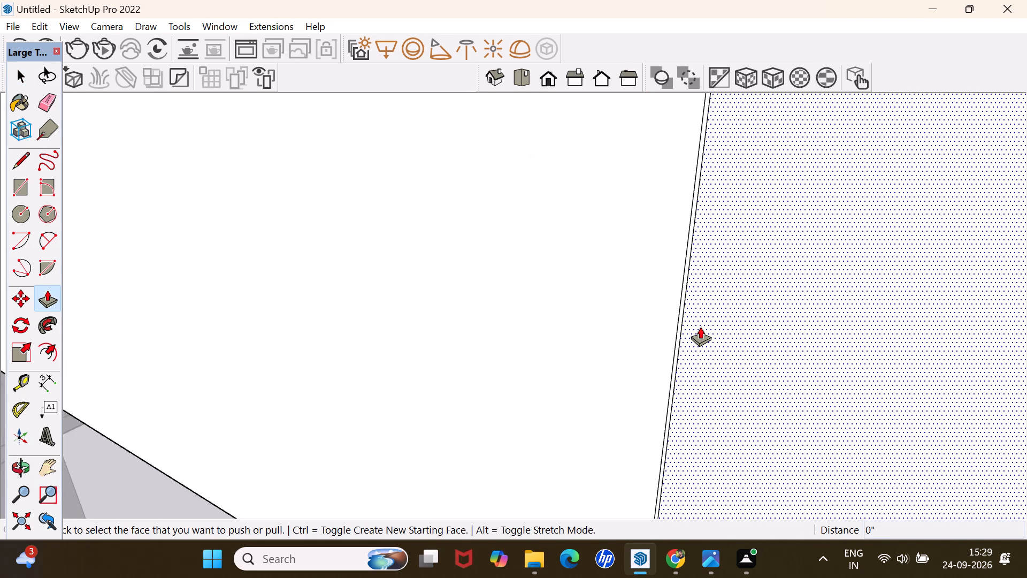
pyautogui.scroll(3, 701, 326)
pyautogui.click(674, 328)
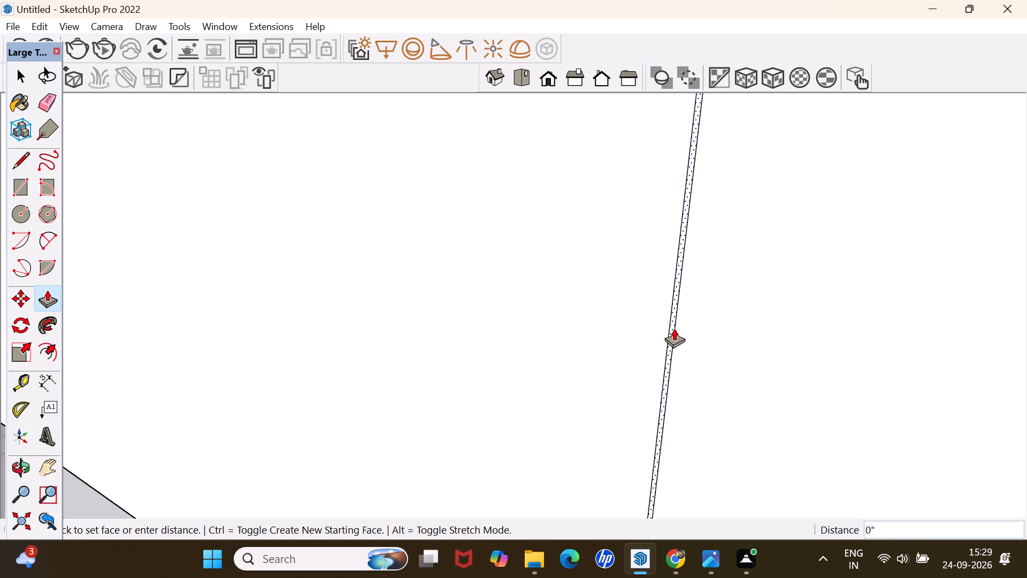
pyautogui.press('1')
pyautogui.press('Return')
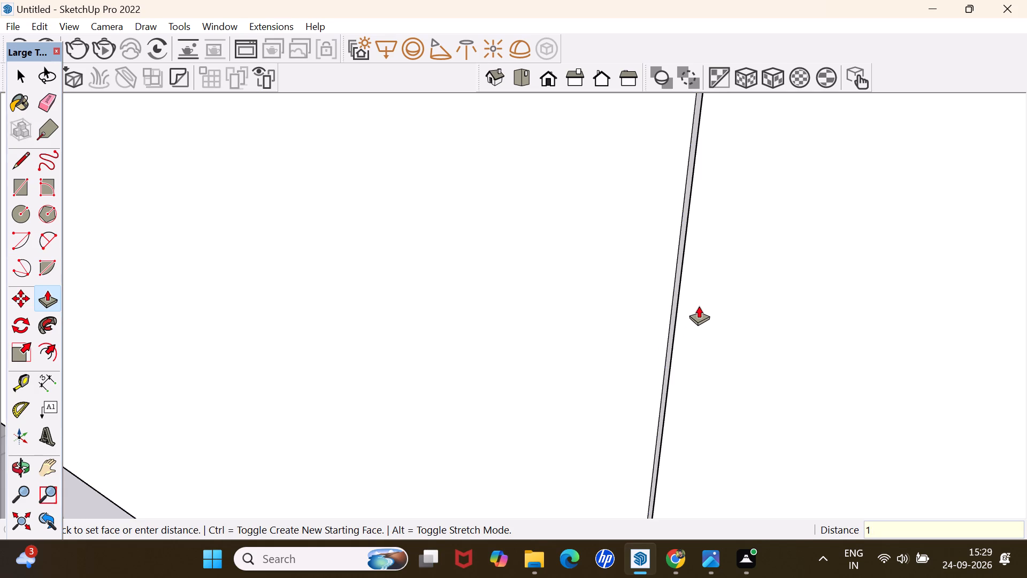
# Push the narrow strip at the back-wall loft front's divider nearest the inner corner 1" in to cut a door gap.
pyautogui.scroll(-20, 699, 306)
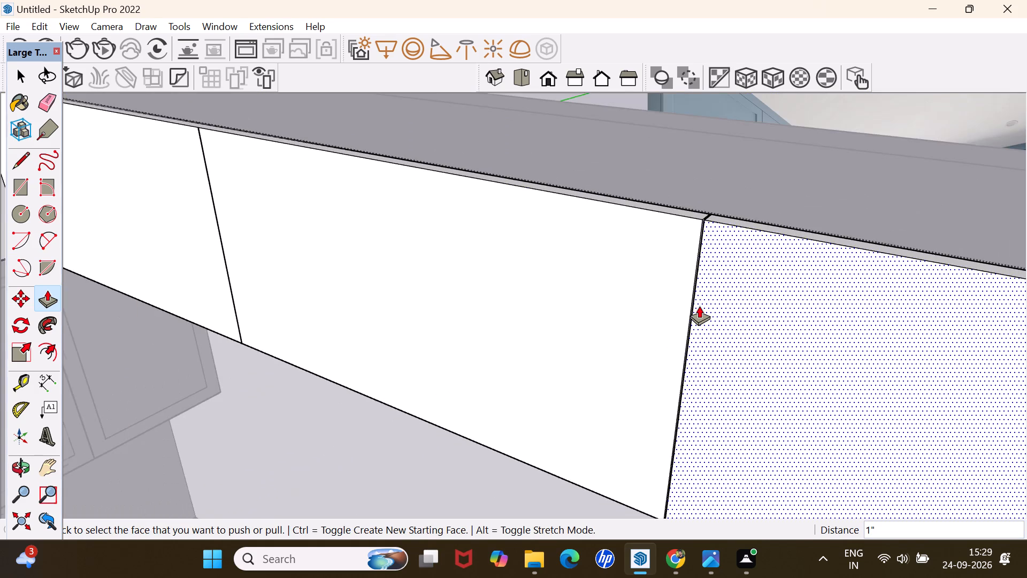
pyautogui.scroll(-10, 699, 306)
pyautogui.scroll(7, 506, 246)
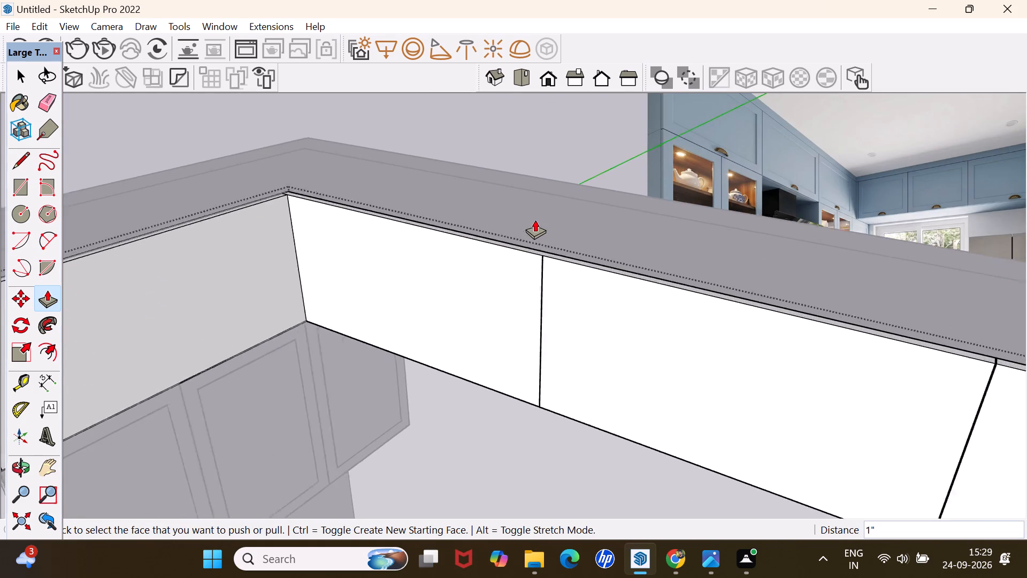
pyautogui.scroll(8, 535, 219)
pyautogui.scroll(5, 543, 295)
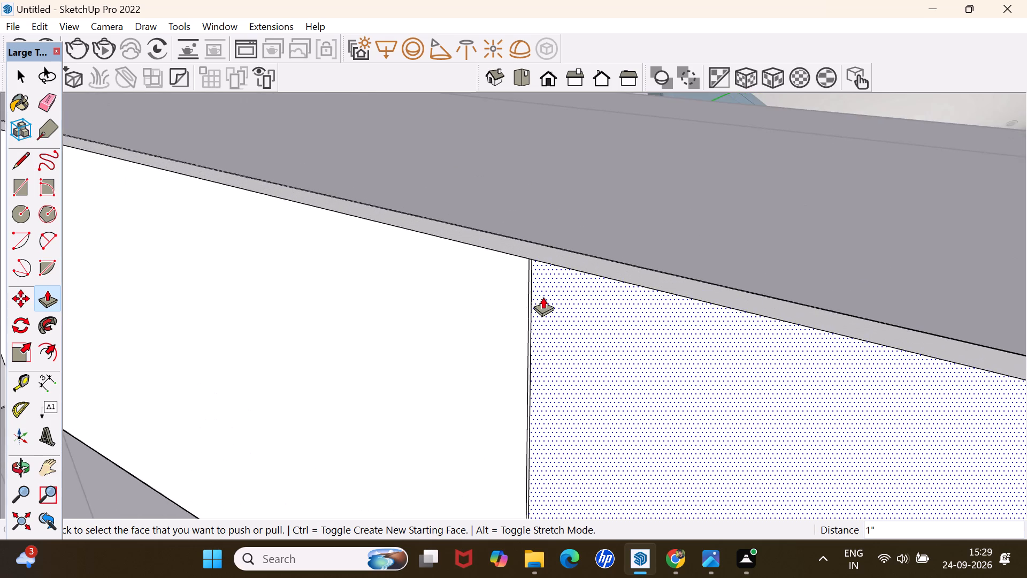
pyautogui.scroll(9, 542, 297)
pyautogui.doubleClick(512, 309)
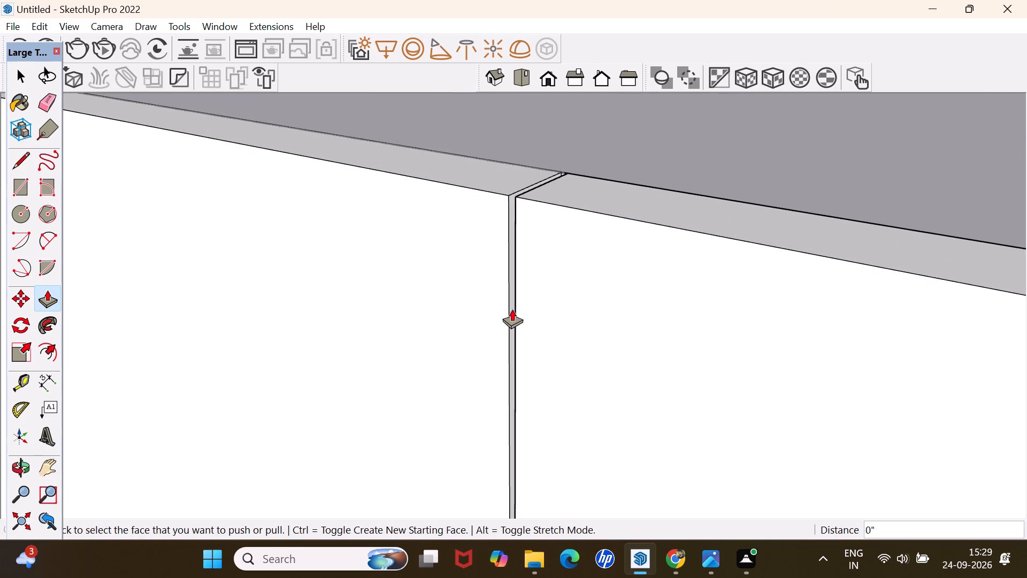
# Copy both panel divider edges of the left-wall loft front 2 mm along its bottom edge, away from the inner corner.
pyautogui.scroll(-20, 512, 309)
pyautogui.scroll(-14, 512, 309)
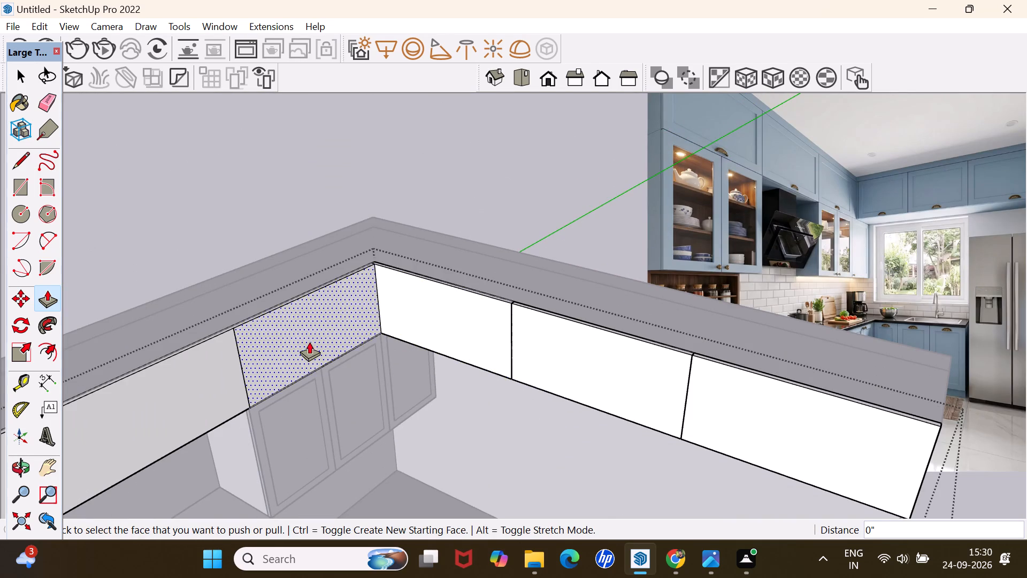
pyautogui.scroll(11, 202, 348)
pyautogui.scroll(11, 276, 328)
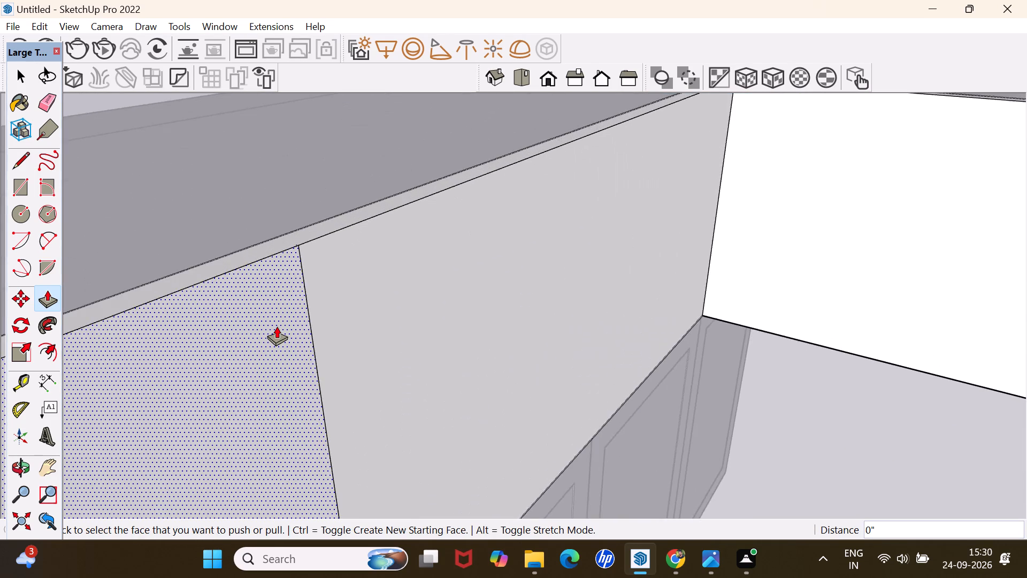
pyautogui.scroll(7, 277, 326)
pyautogui.press('space')
pyautogui.scroll(-11, 293, 313)
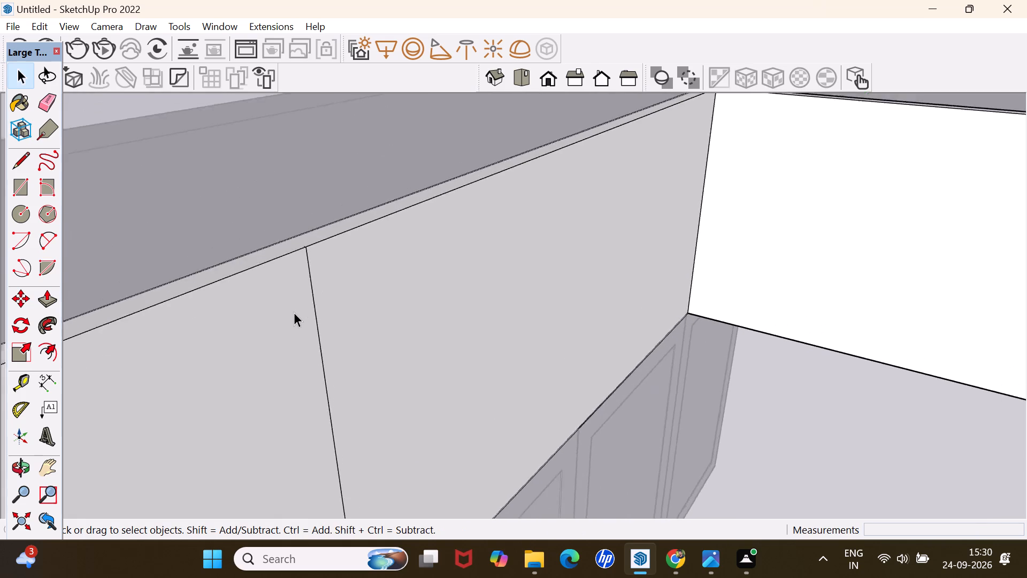
pyautogui.scroll(-20, 294, 312)
pyautogui.scroll(-12, 294, 312)
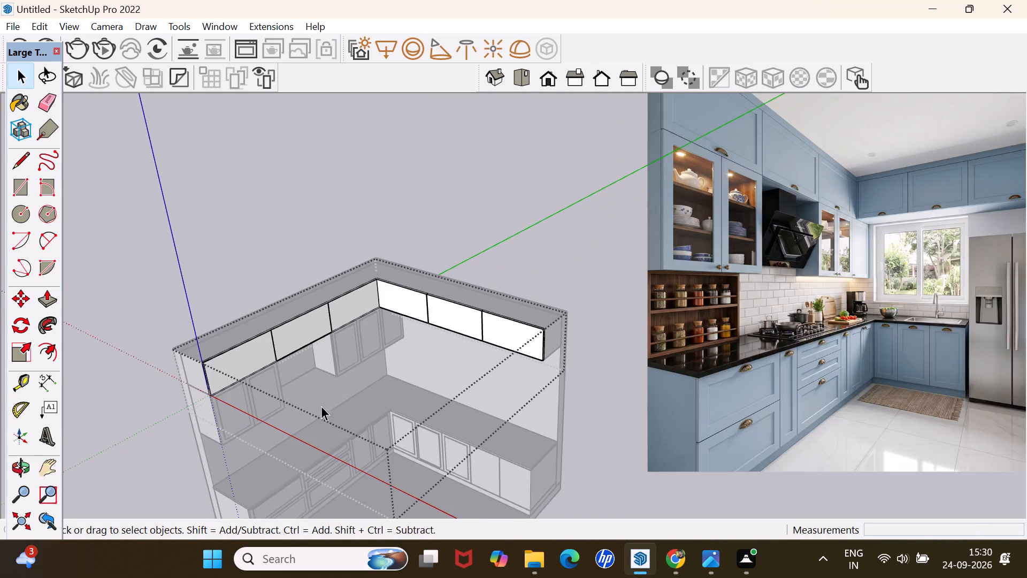
pyautogui.scroll(6, 321, 330)
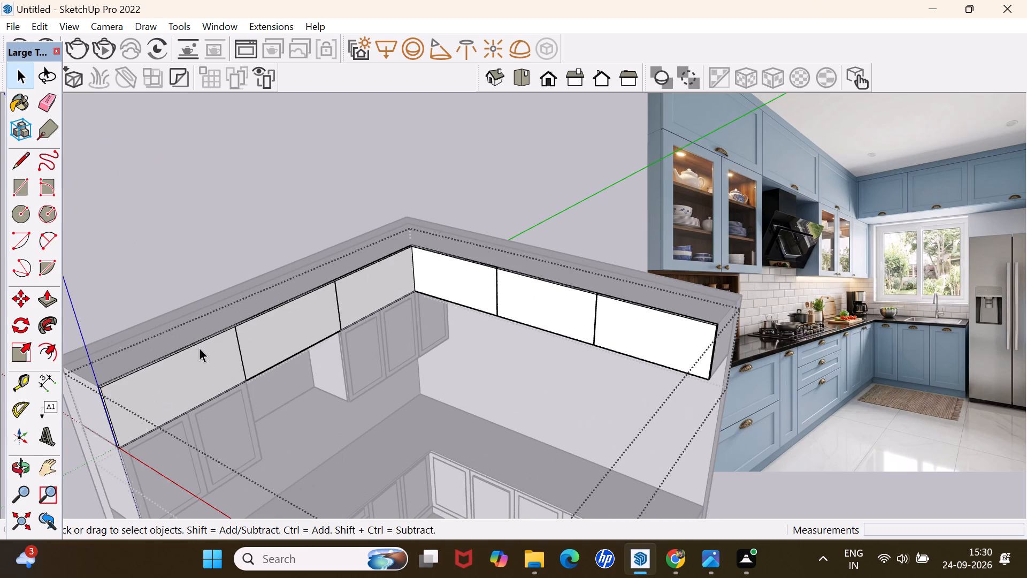
pyautogui.click(338, 315)
pyautogui.keyDown('ctrl'); pyautogui.click(240, 348); pyautogui.keyUp('ctrl')
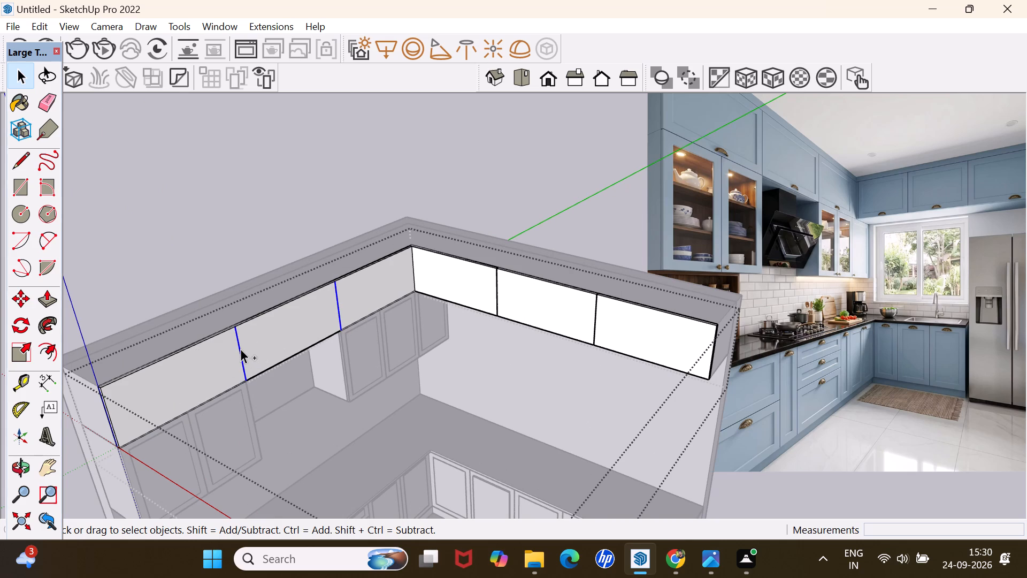
pyautogui.press('m')
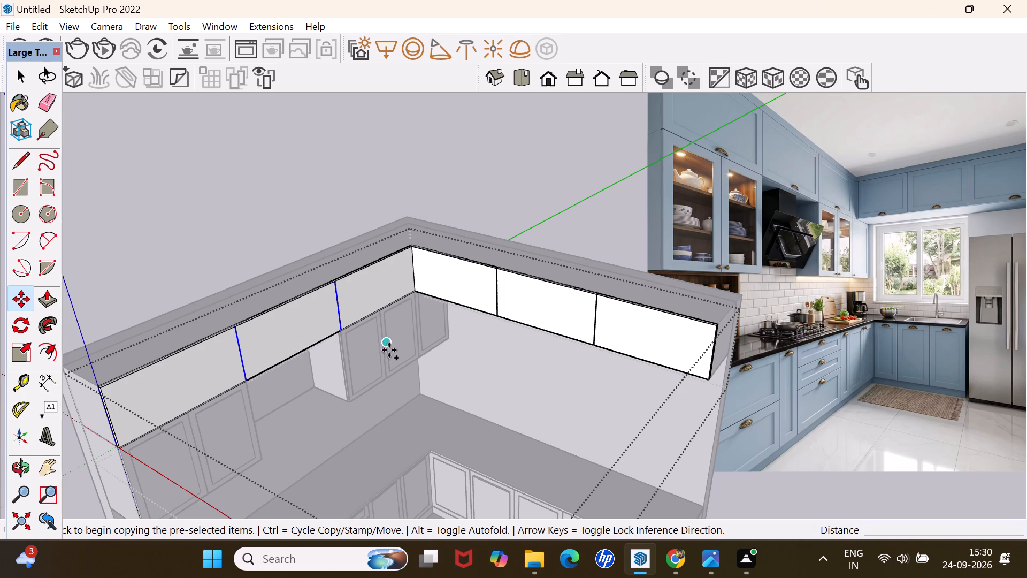
pyautogui.scroll(14, 346, 316)
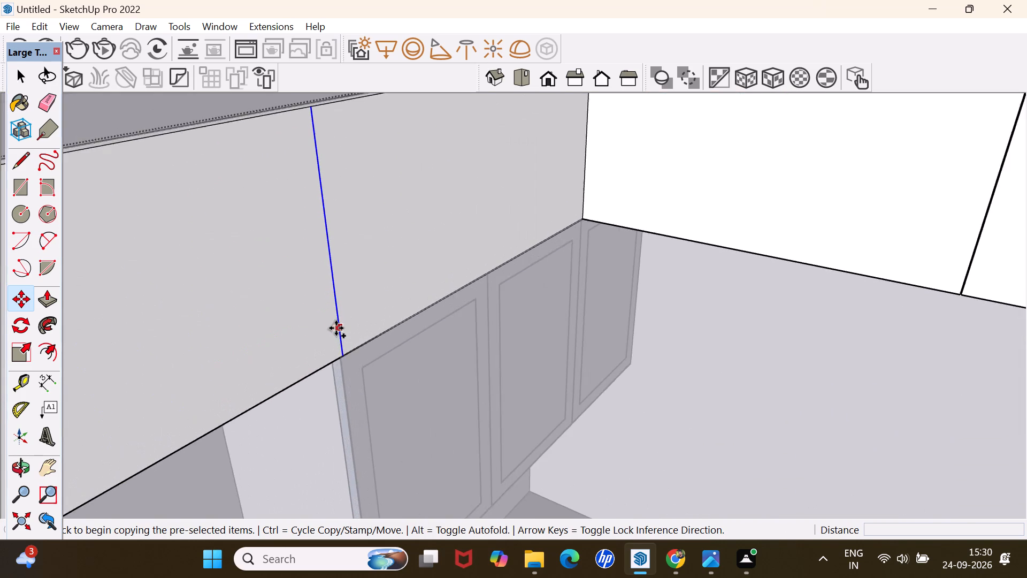
pyautogui.scroll(15, 336, 328)
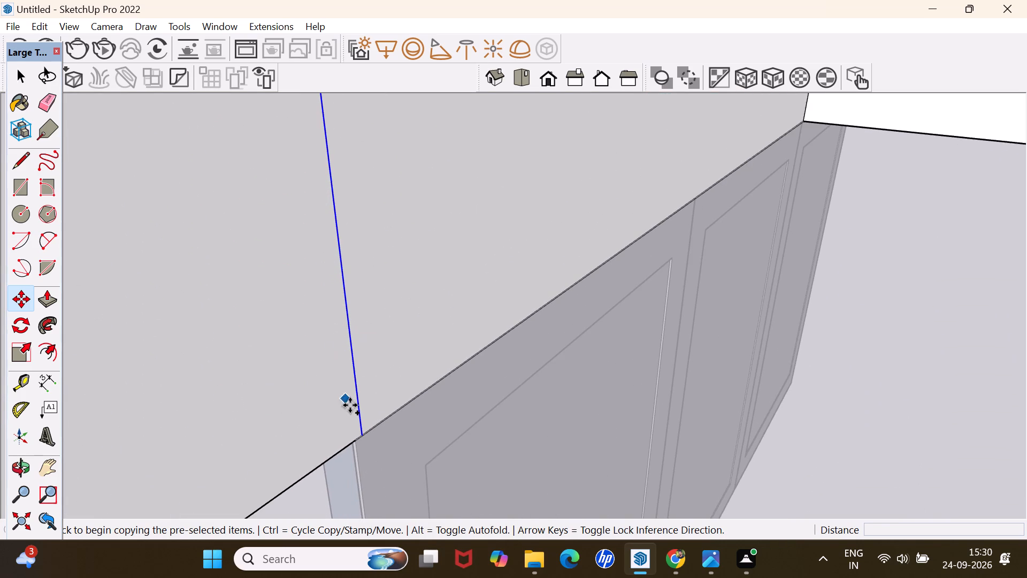
pyautogui.scroll(18, 350, 407)
pyautogui.scroll(-20, 351, 407)
pyautogui.scroll(-1, 351, 407)
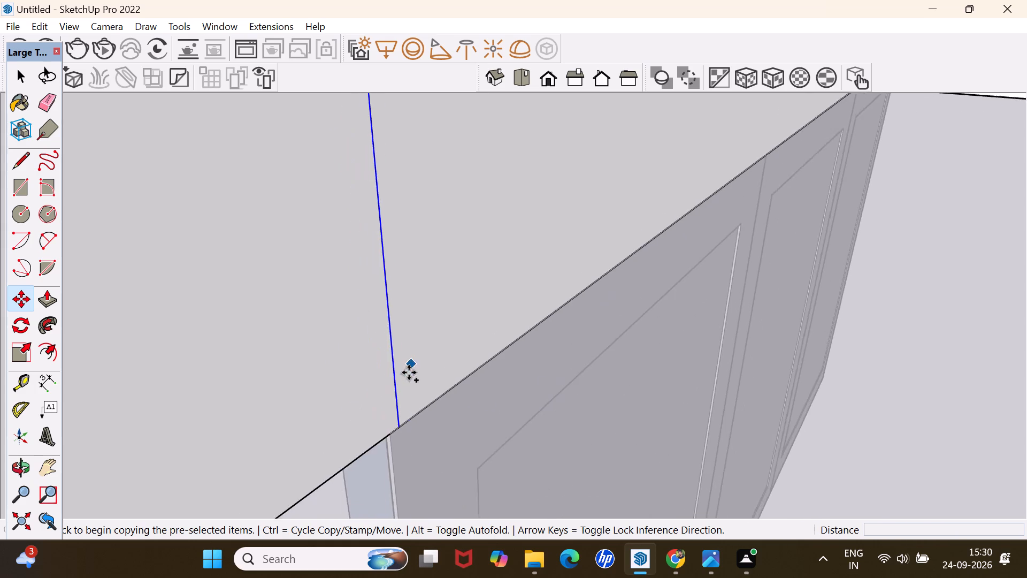
pyautogui.scroll(-7, 409, 372)
pyautogui.click(409, 389)
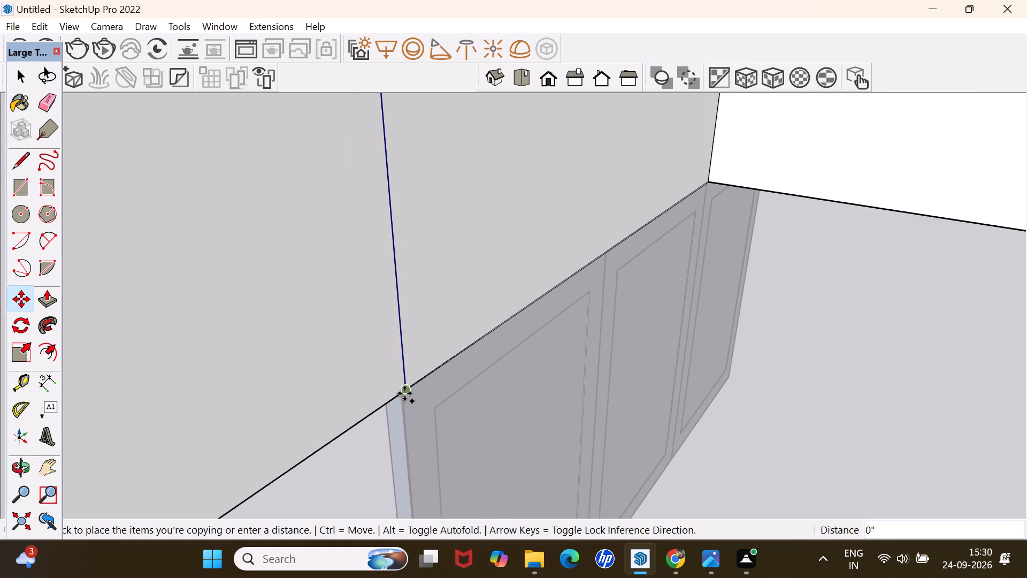
pyautogui.write('2mm')
pyautogui.press('Return')
pyautogui.press('space')
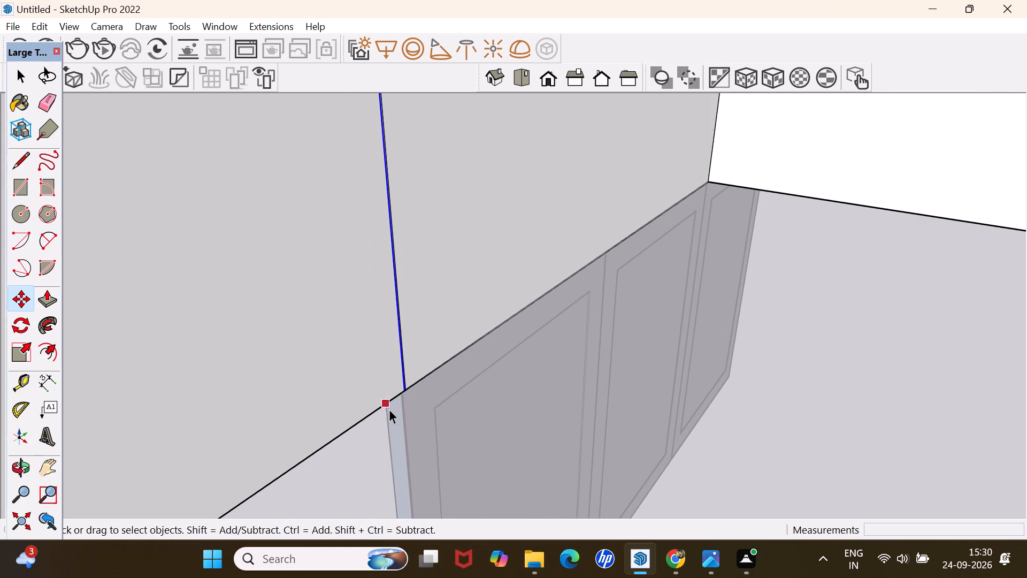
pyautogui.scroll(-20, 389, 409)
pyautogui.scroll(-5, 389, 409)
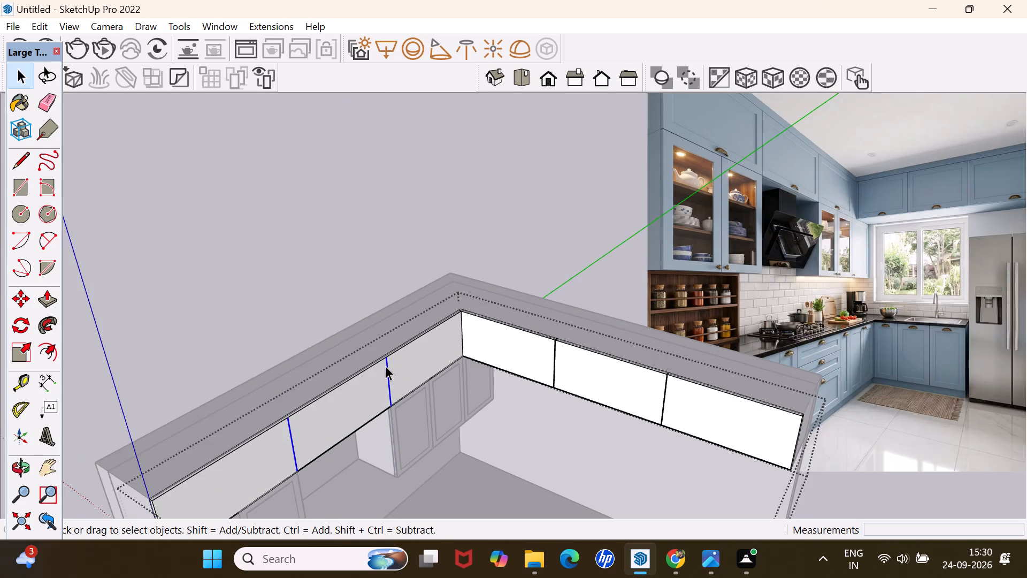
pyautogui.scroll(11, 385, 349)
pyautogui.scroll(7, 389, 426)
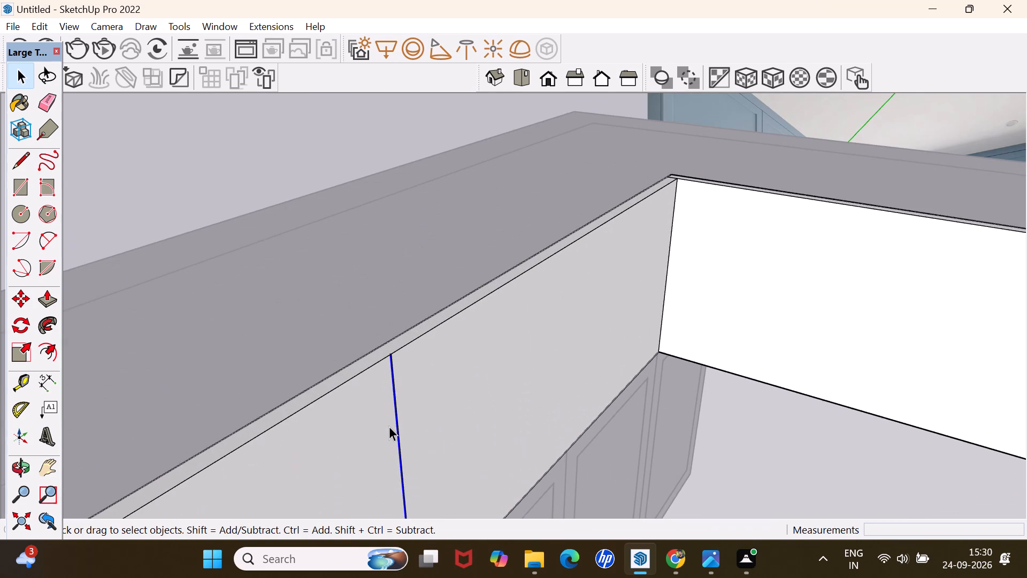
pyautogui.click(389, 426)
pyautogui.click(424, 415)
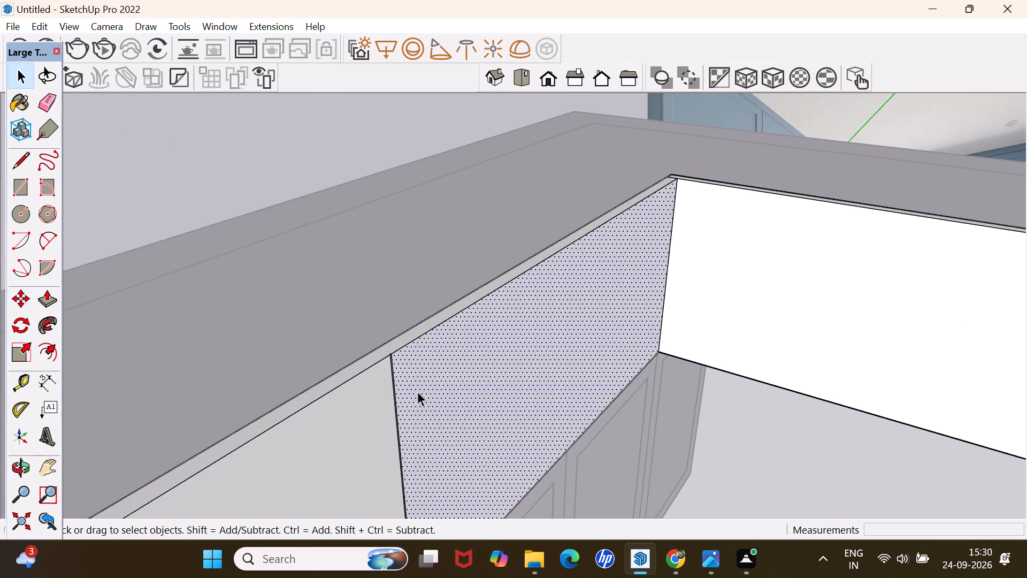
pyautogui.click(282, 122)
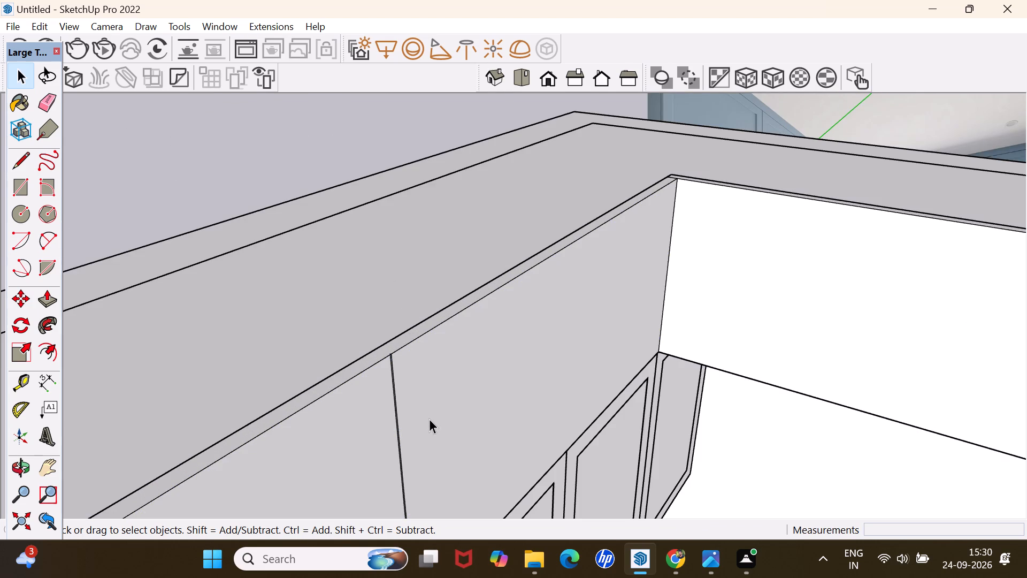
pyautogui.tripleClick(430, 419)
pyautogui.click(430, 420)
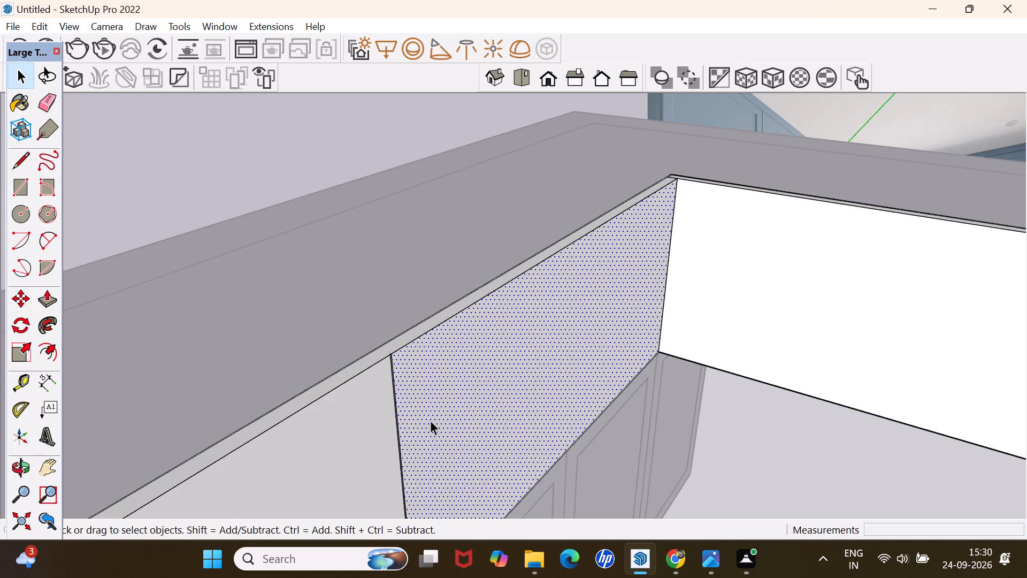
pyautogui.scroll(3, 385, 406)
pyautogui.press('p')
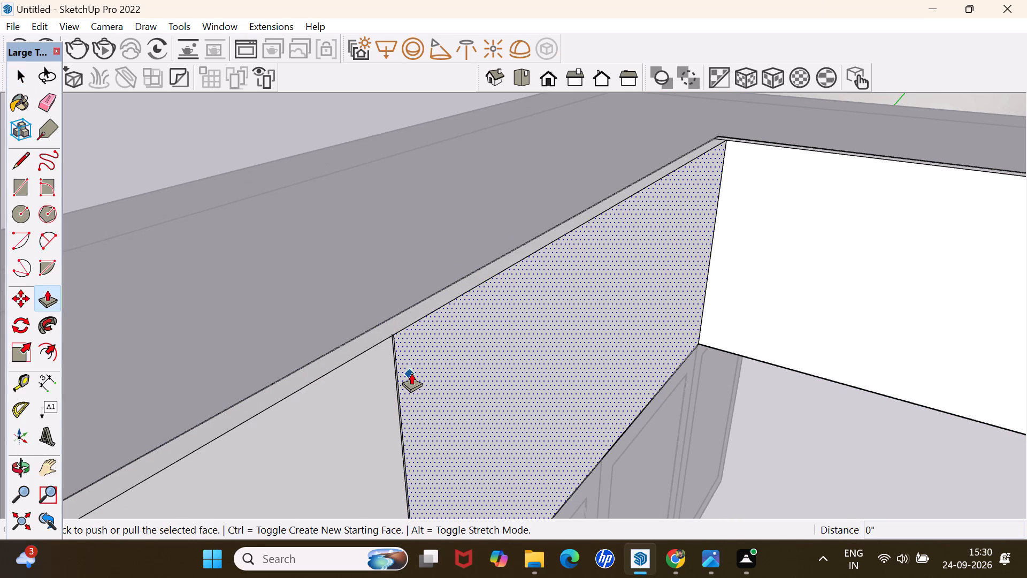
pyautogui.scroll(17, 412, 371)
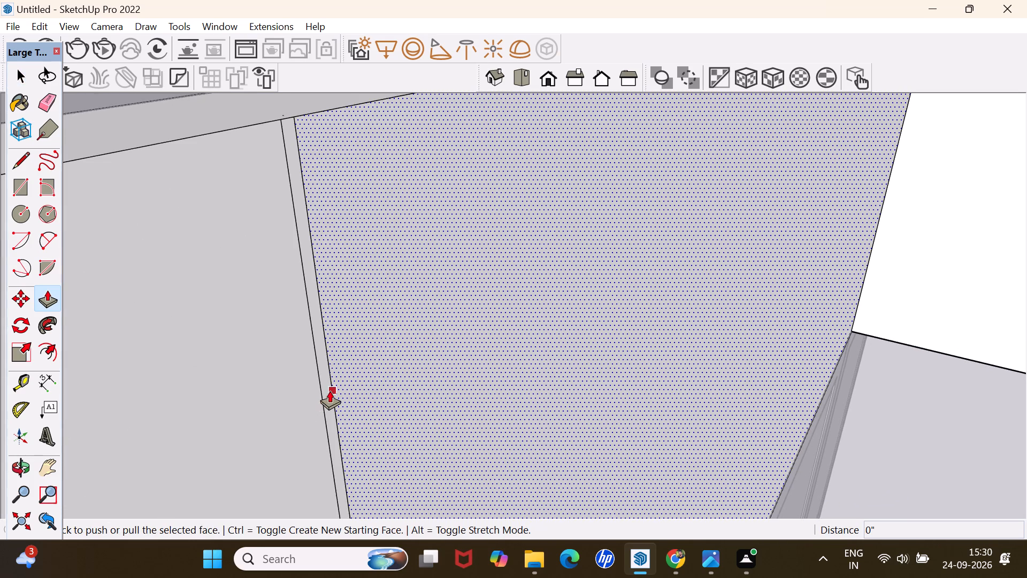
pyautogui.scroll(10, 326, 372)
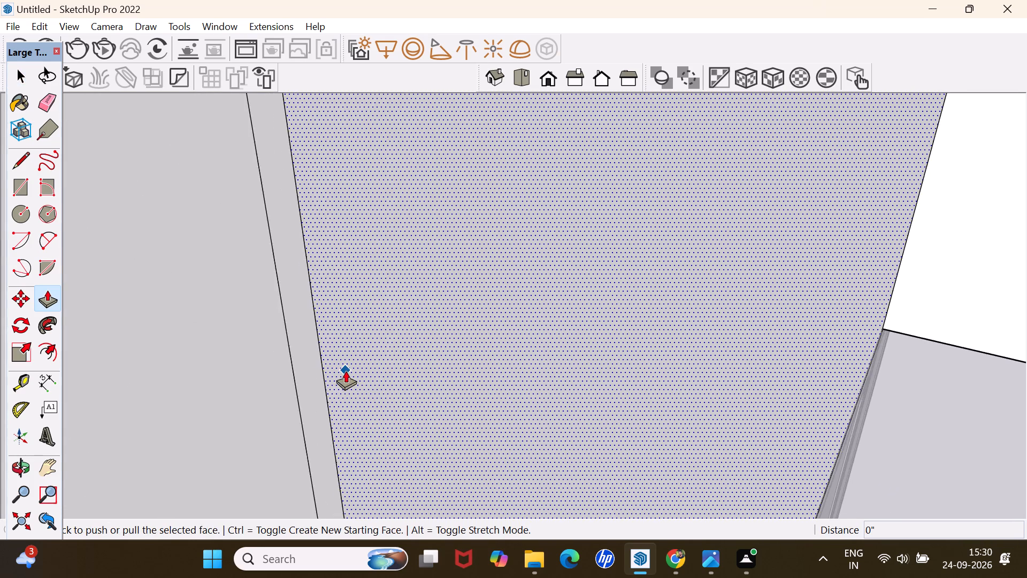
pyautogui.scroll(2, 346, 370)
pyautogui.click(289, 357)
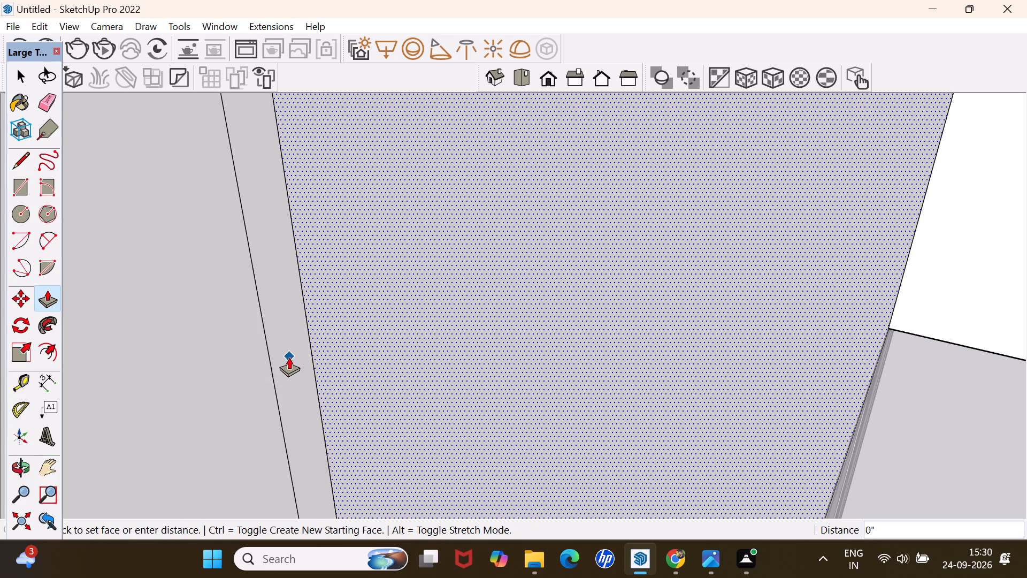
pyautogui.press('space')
# Push the narrow strip at the left-wall loft front's divider nearest the inner corner 1" in to cut a door gap.
pyautogui.click(294, 352)
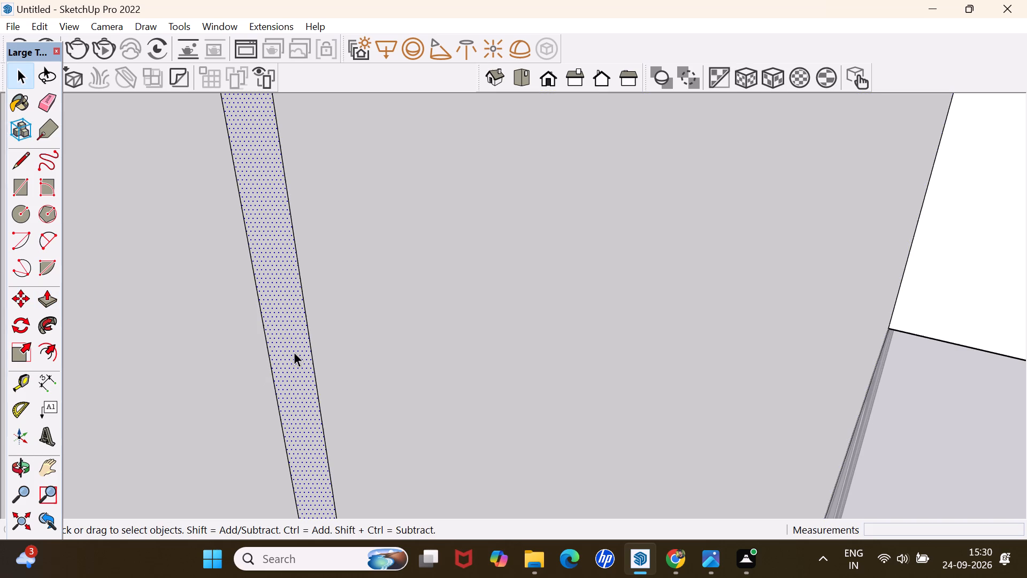
pyautogui.scroll(-20, 294, 352)
pyautogui.scroll(-5, 294, 352)
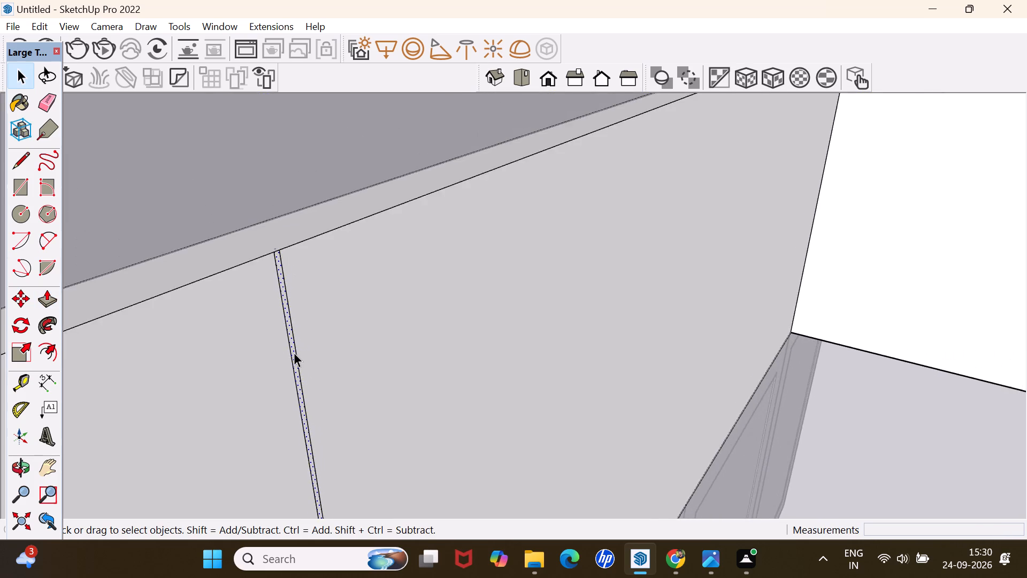
pyautogui.scroll(-10, 294, 352)
pyautogui.scroll(-19, 297, 353)
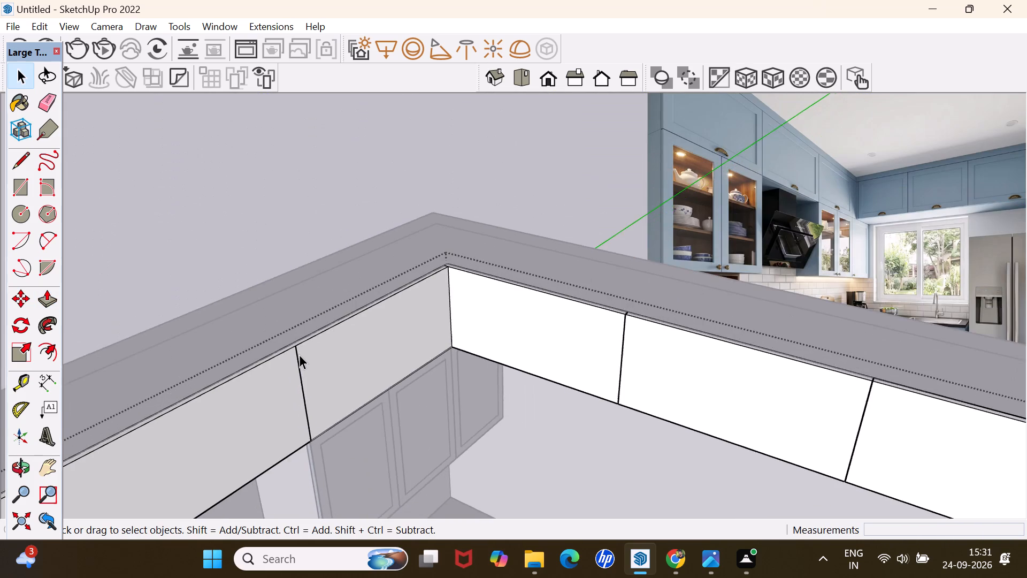
pyautogui.scroll(-6, 300, 354)
pyautogui.scroll(18, 300, 354)
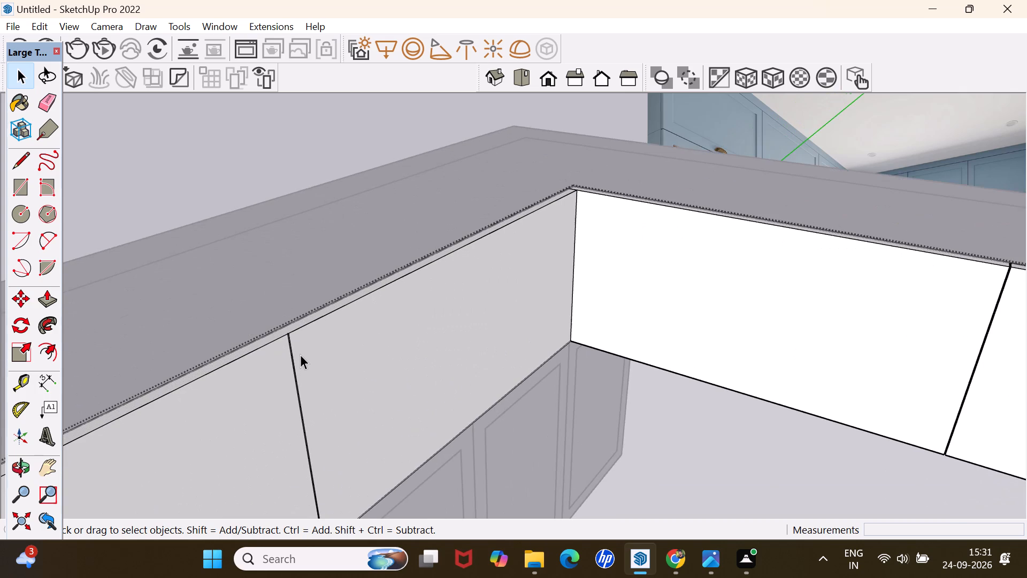
pyautogui.scroll(1, 300, 354)
pyautogui.press('p')
pyautogui.scroll(8, 300, 340)
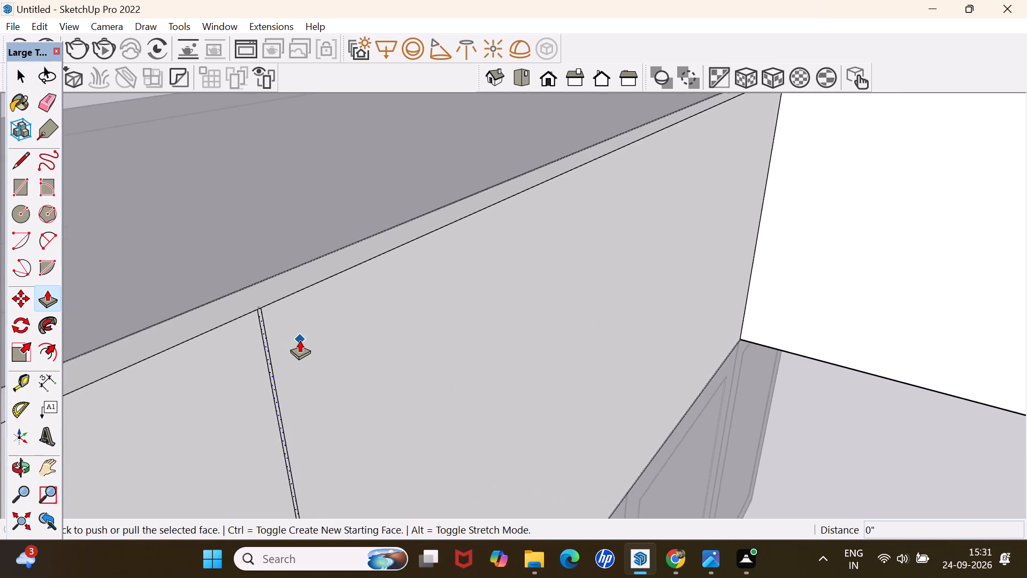
pyautogui.scroll(15, 300, 340)
pyautogui.scroll(-6, 238, 367)
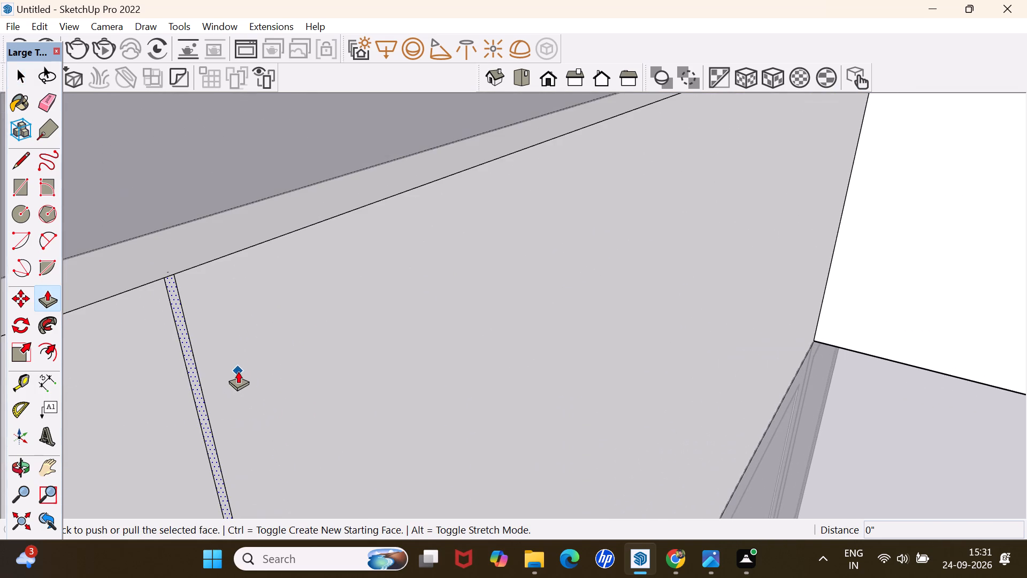
pyautogui.click(195, 366)
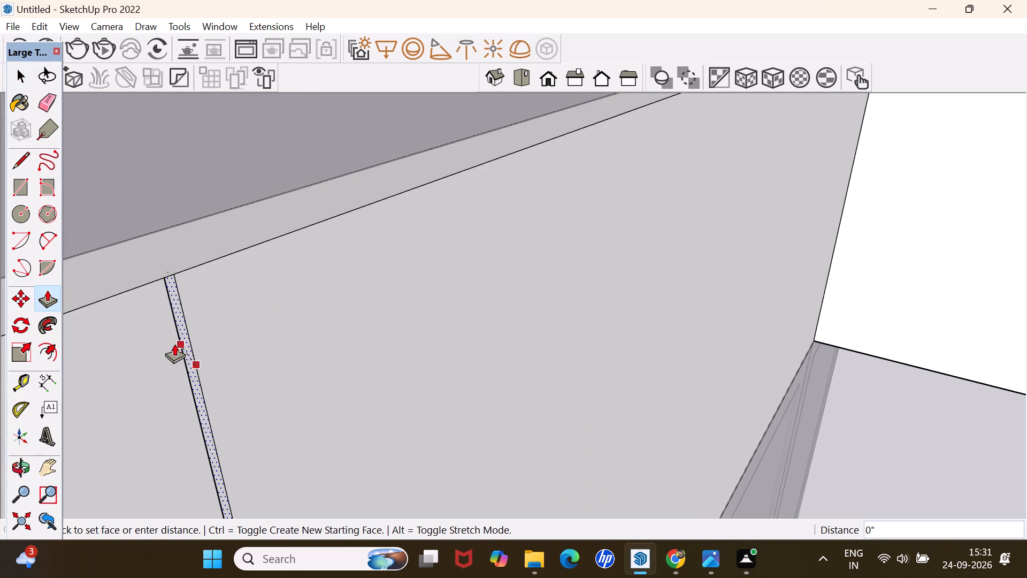
pyautogui.press('1')
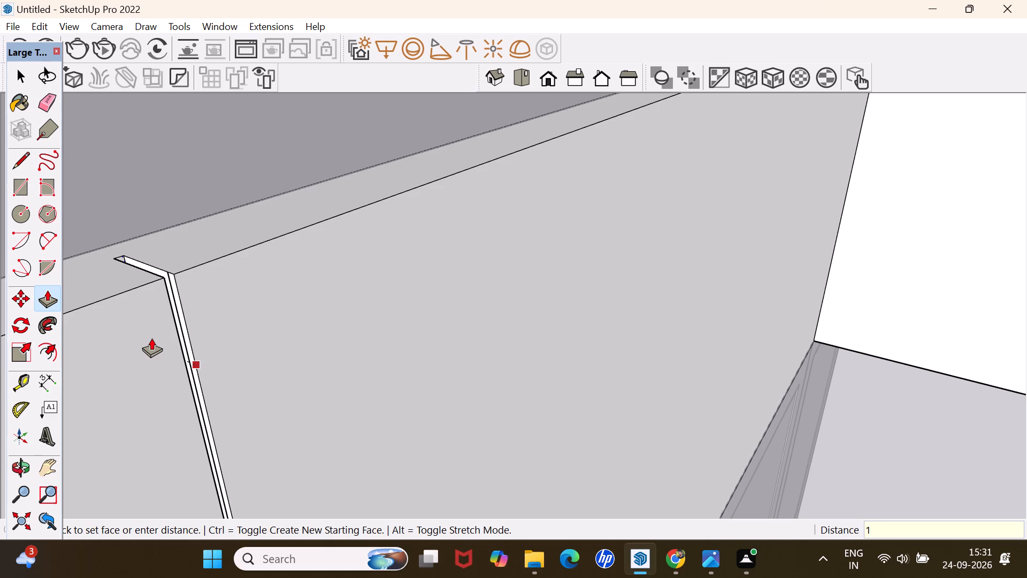
pyautogui.press('Return')
pyautogui.scroll(-20, 151, 338)
pyautogui.scroll(-17, 151, 338)
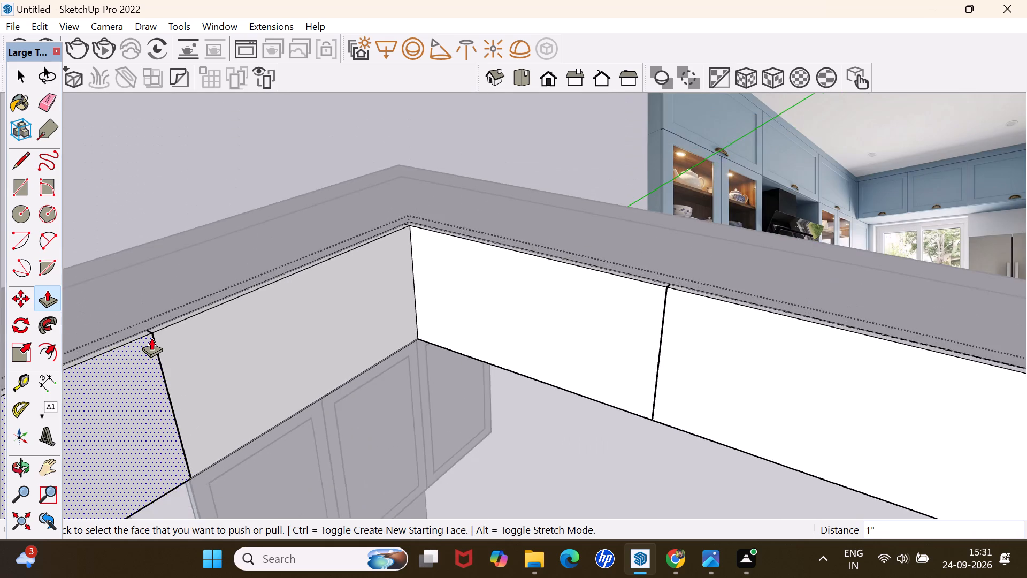
# Push the narrow strip at the left-wall loft front's divider farthest from the inner corner 1" in to cut a door gap.
pyautogui.scroll(-20, 151, 338)
pyautogui.scroll(-11, 151, 338)
pyautogui.scroll(5, 121, 357)
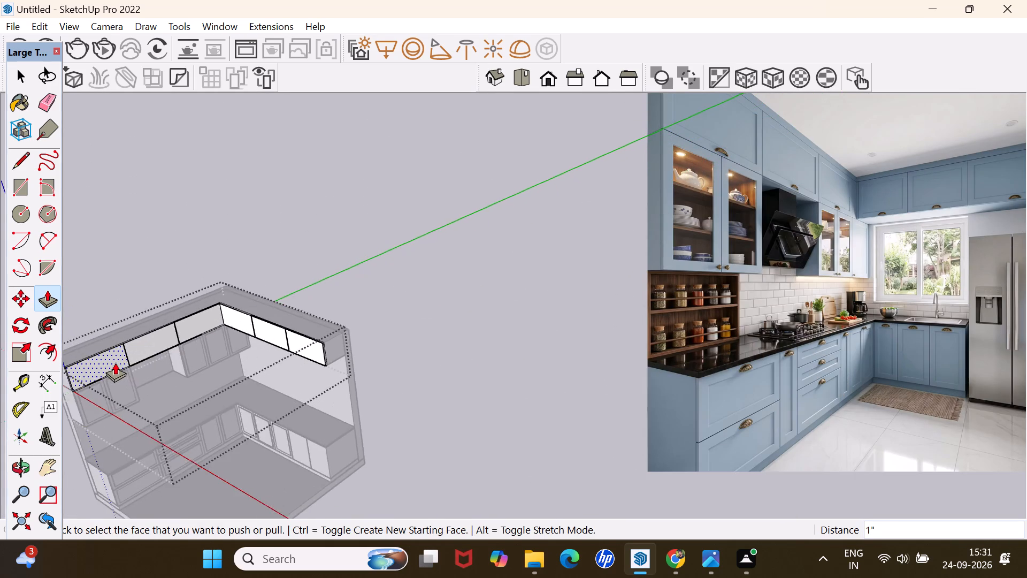
pyautogui.scroll(20, 115, 362)
pyautogui.scroll(10, 115, 362)
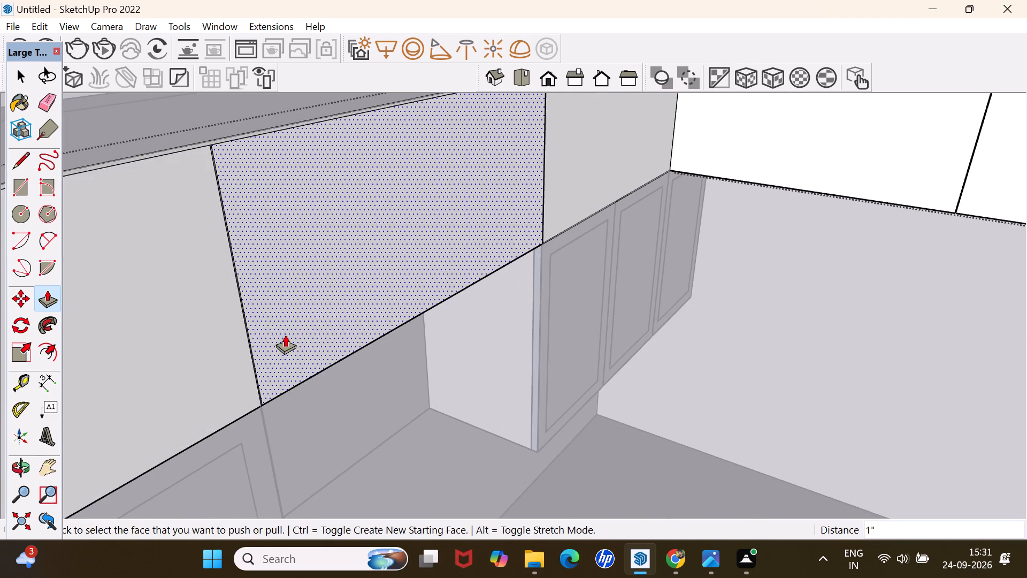
pyautogui.scroll(18, 243, 276)
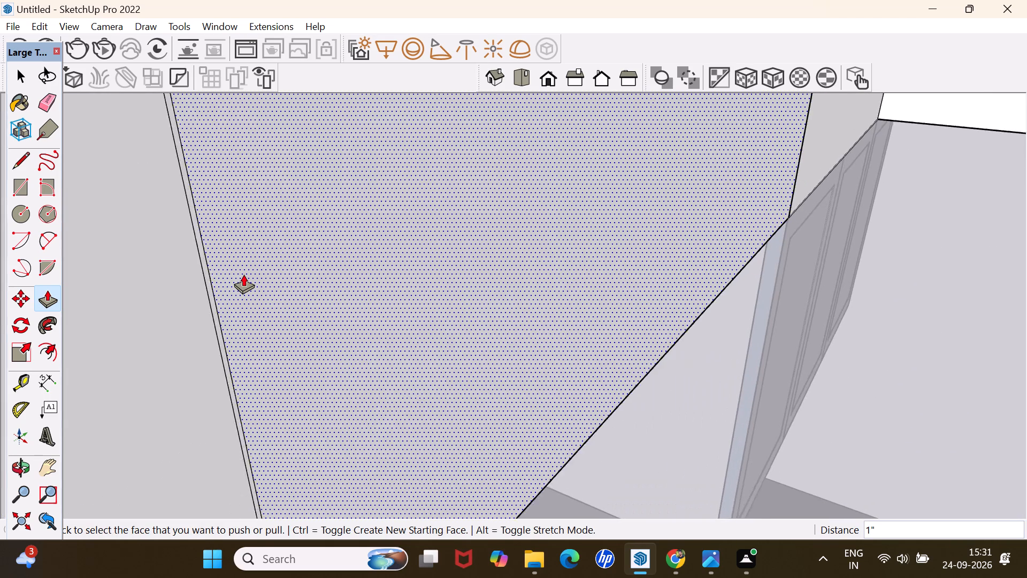
pyautogui.scroll(1, 243, 274)
pyautogui.doubleClick(205, 313)
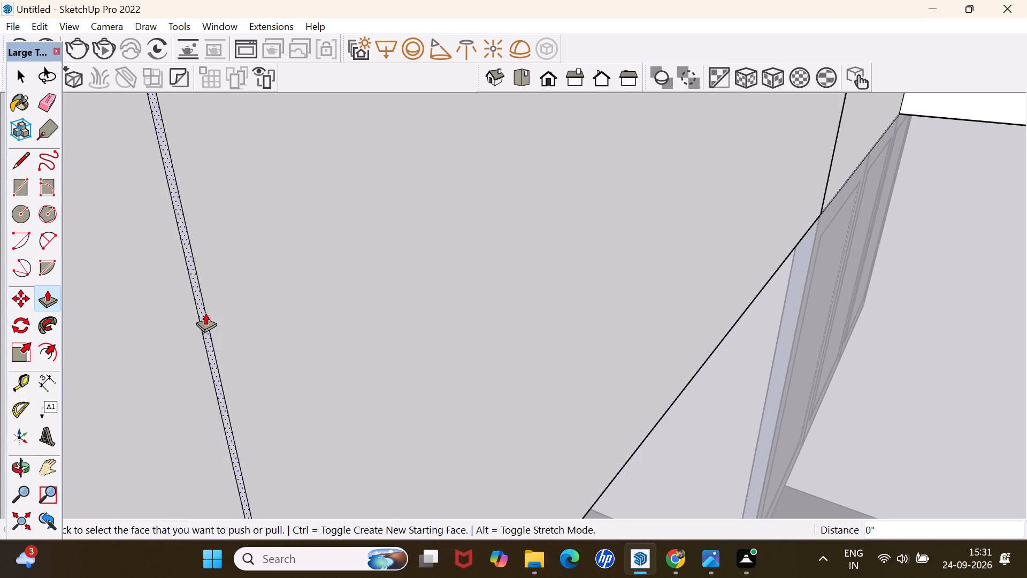
pyautogui.scroll(-14, 205, 315)
pyautogui.press('space')
pyautogui.scroll(-20, 204, 318)
pyautogui.scroll(-1, 204, 318)
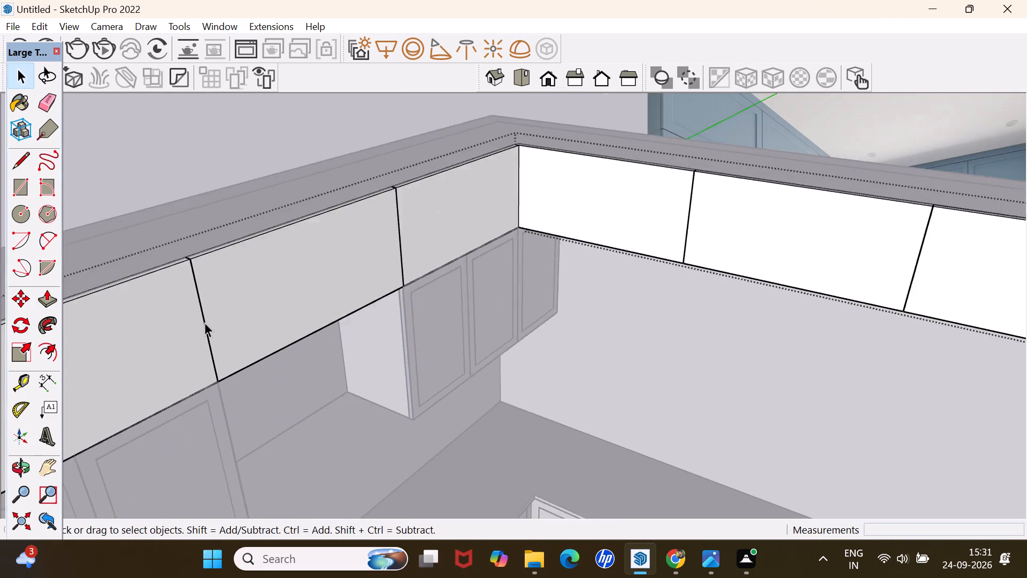
pyautogui.scroll(-20, 204, 322)
pyautogui.scroll(-3, 204, 322)
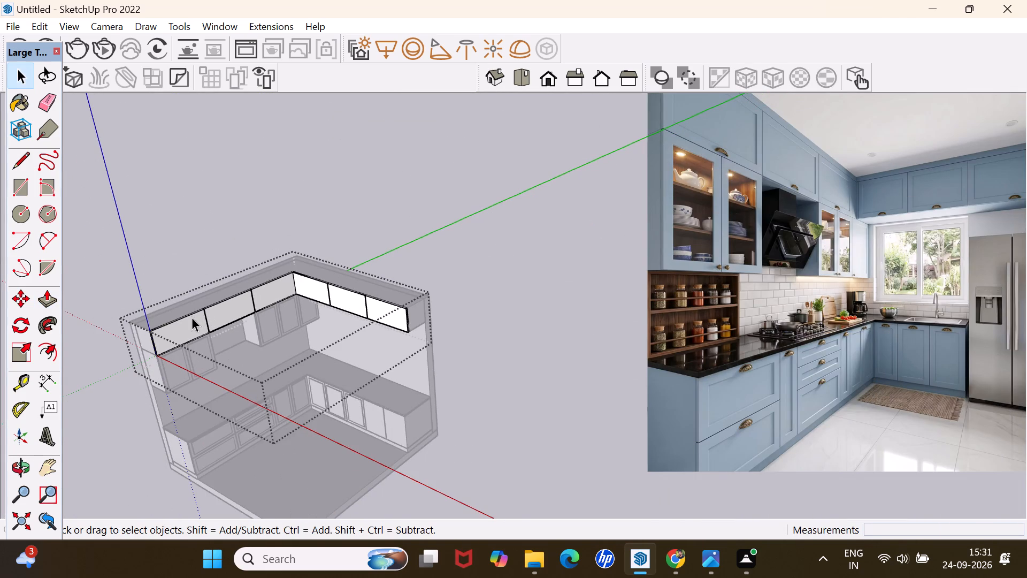
# Offset the outlines of all three left-wall loft doors 2" inward to form the frame borders.
pyautogui.press('f')
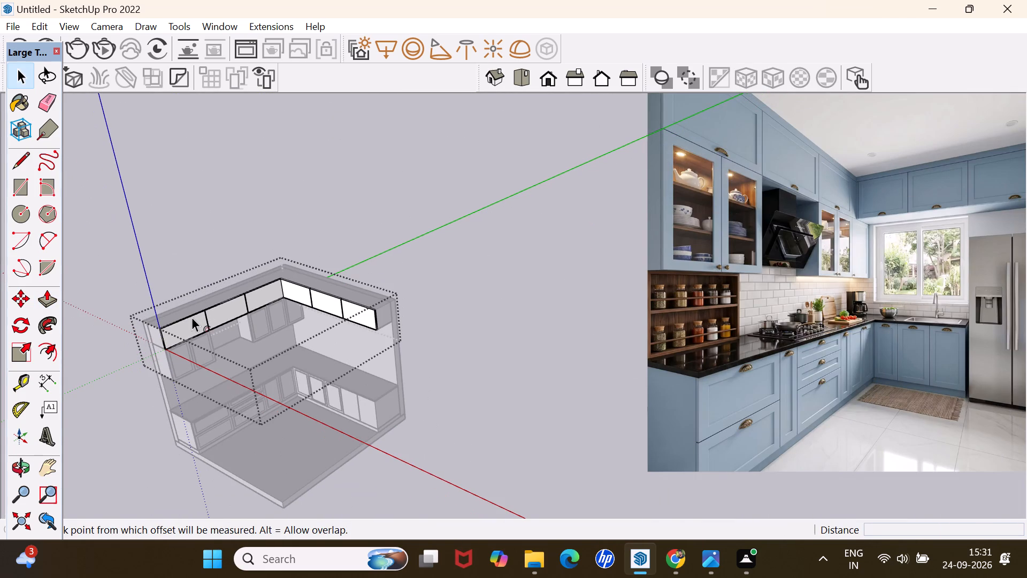
pyautogui.scroll(6, 191, 317)
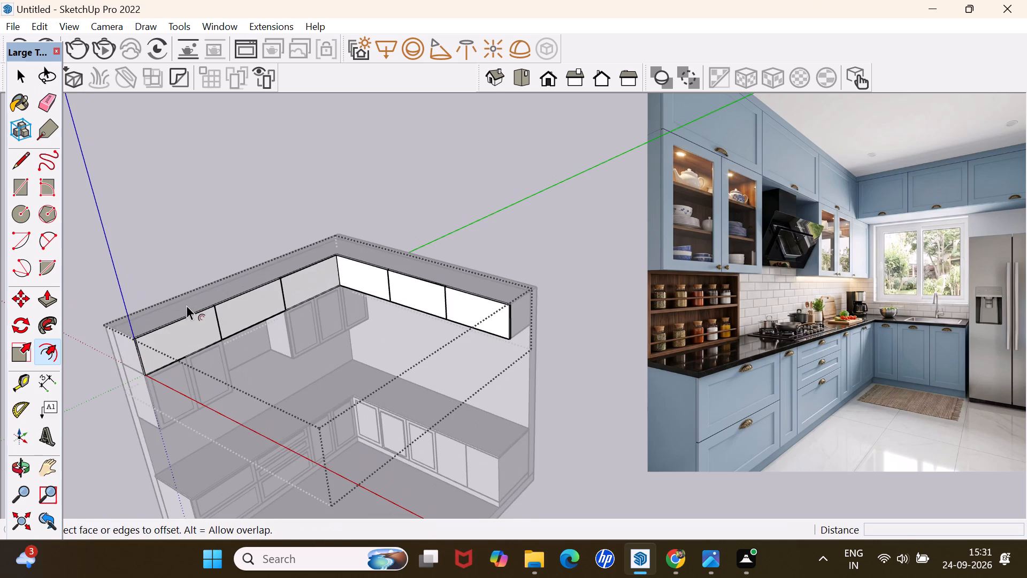
pyautogui.scroll(1, 124, 315)
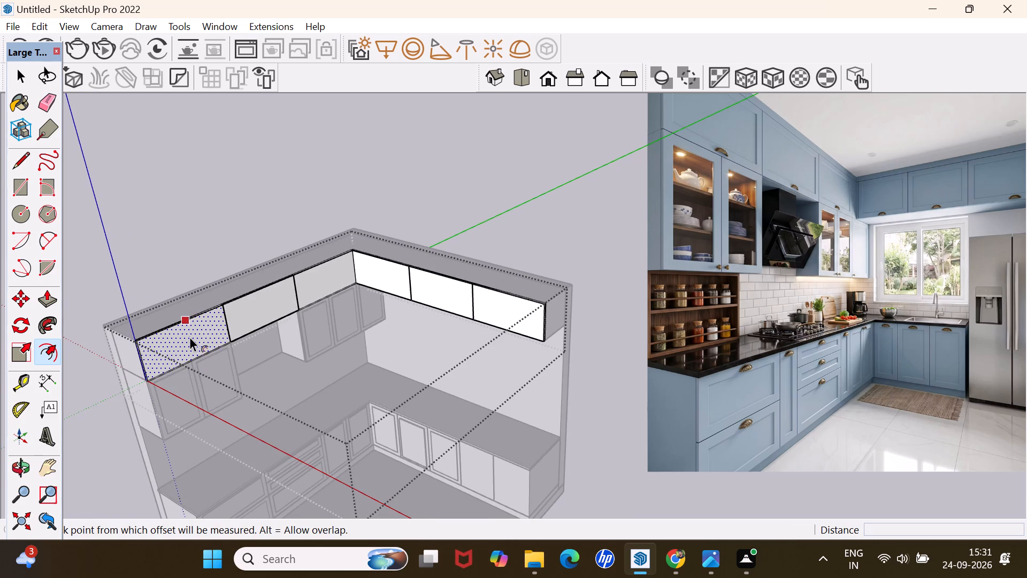
pyautogui.scroll(15, 189, 337)
pyautogui.click(187, 336)
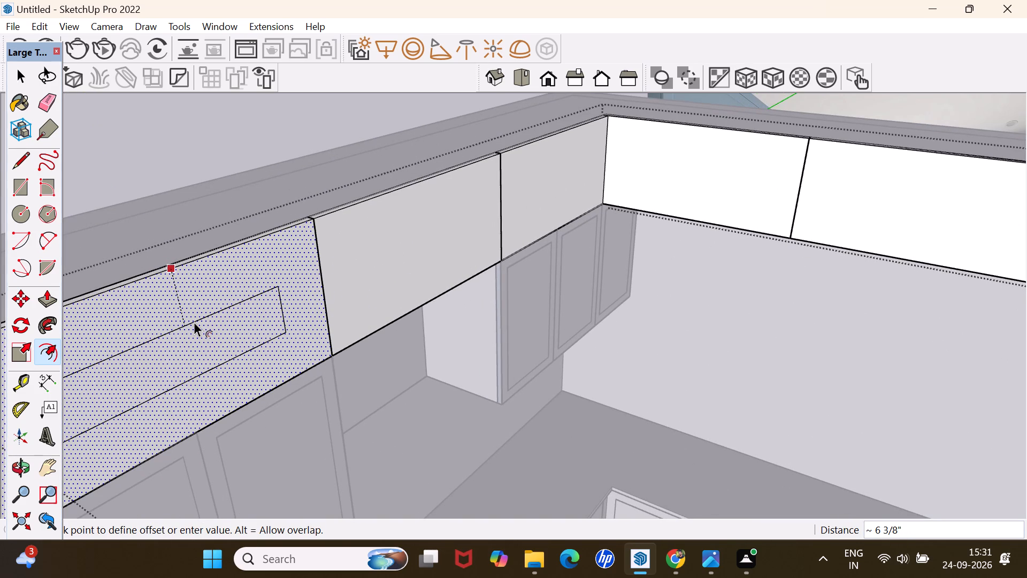
pyautogui.press('2')
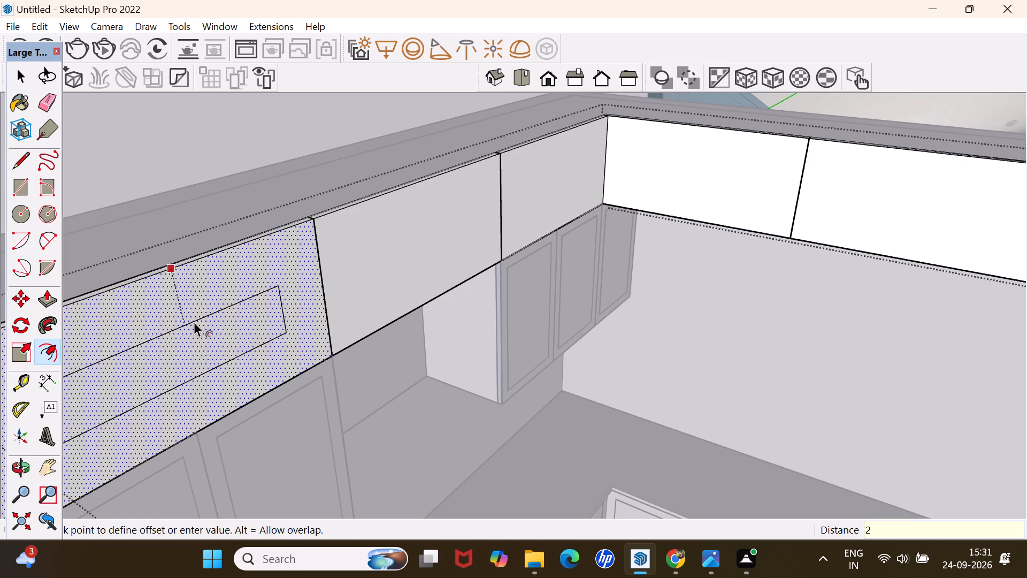
pyautogui.press('Return')
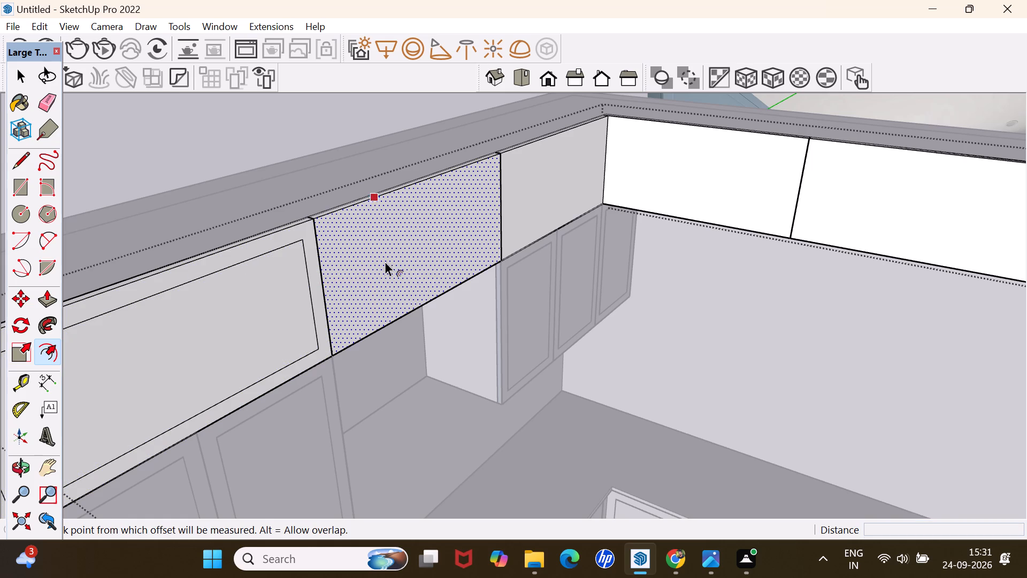
pyautogui.doubleClick(415, 267)
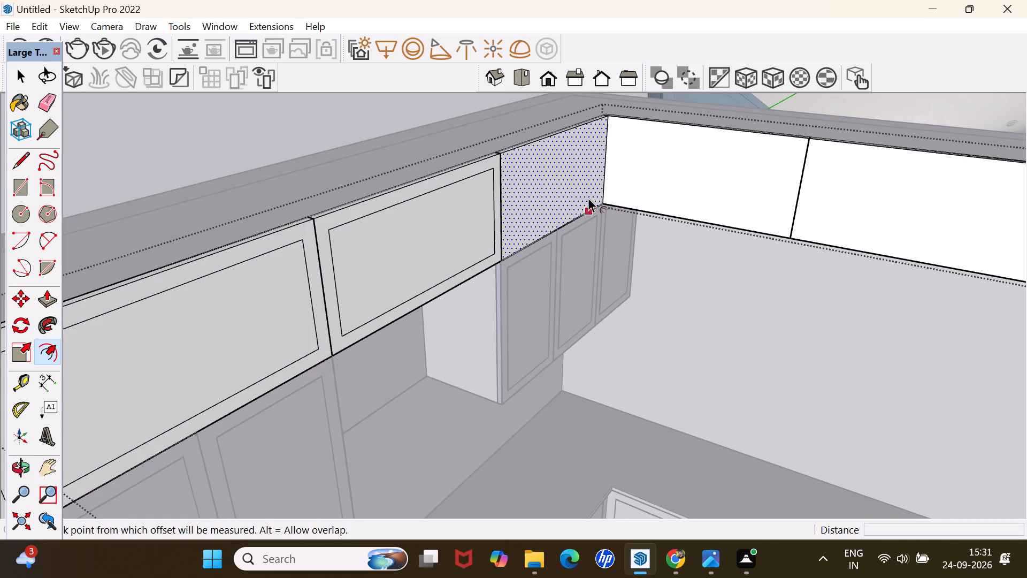
pyautogui.doubleClick(580, 198)
# Offset the outlines of all three back-wall loft doors inward by the same 2" to form matching frame borders.
pyautogui.doubleClick(652, 201)
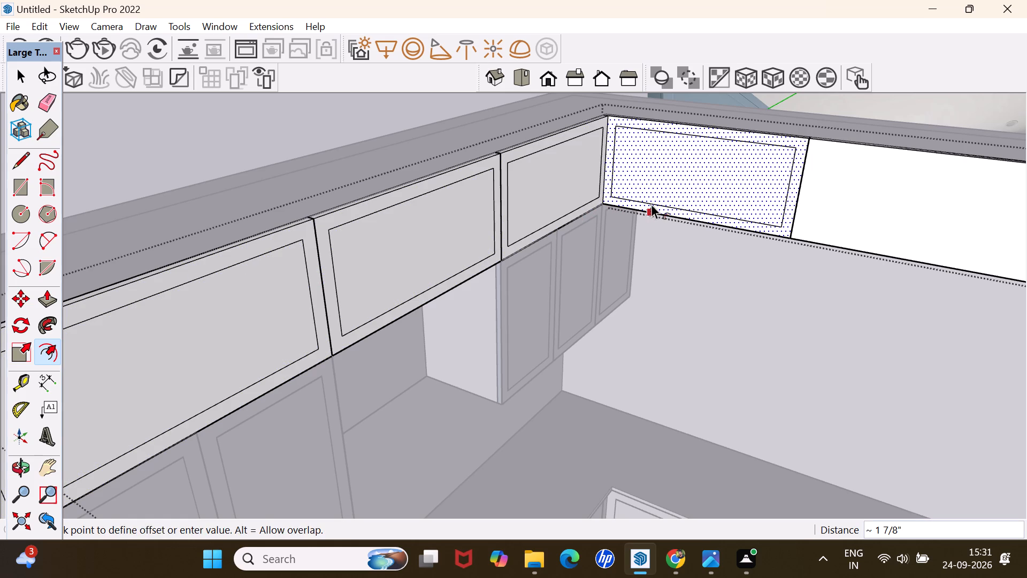
pyautogui.doubleClick(895, 238)
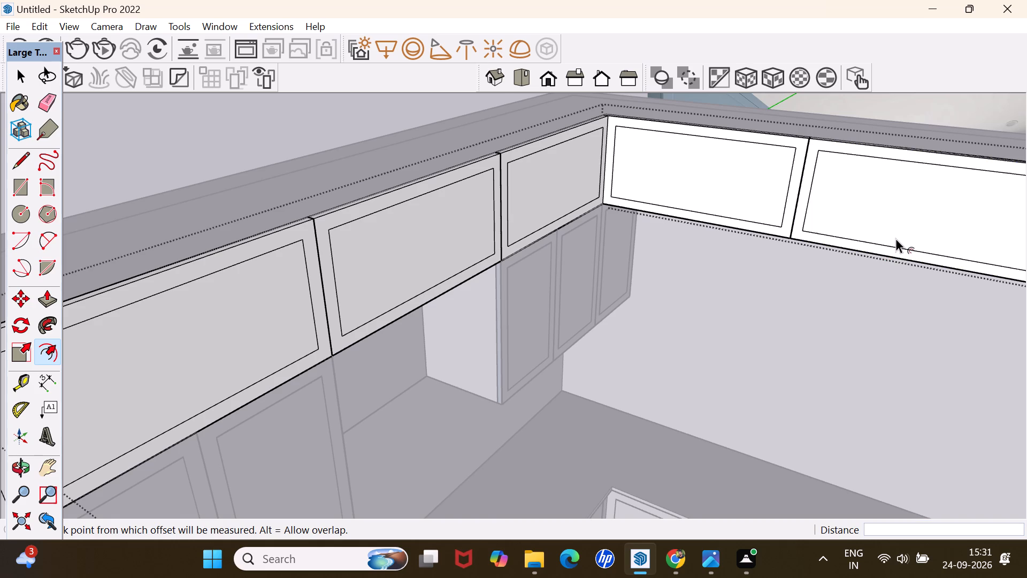
pyautogui.scroll(-12, 883, 230)
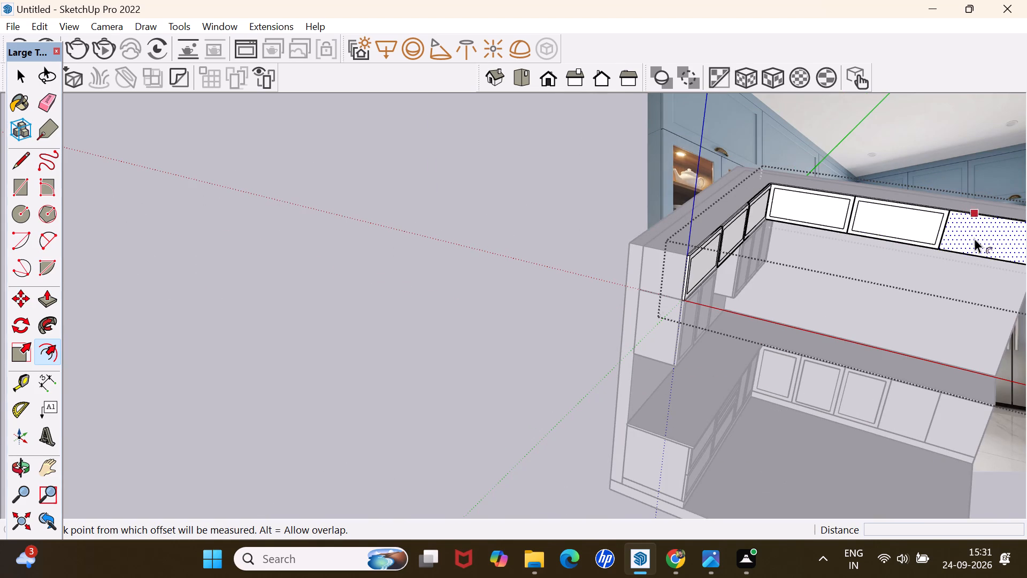
pyautogui.doubleClick(976, 243)
pyautogui.press('space')
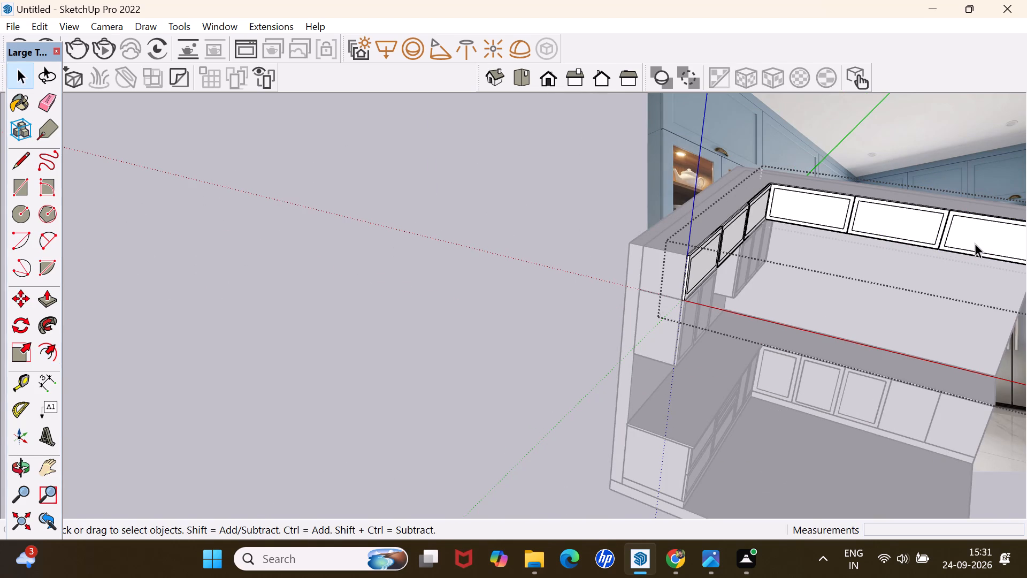
# Push the inner panel of the left-wall loft door farthest from the inner corner 5 mm in.
pyautogui.moveTo(749, 240); pyautogui.dragTo(680, 211, button='middle')
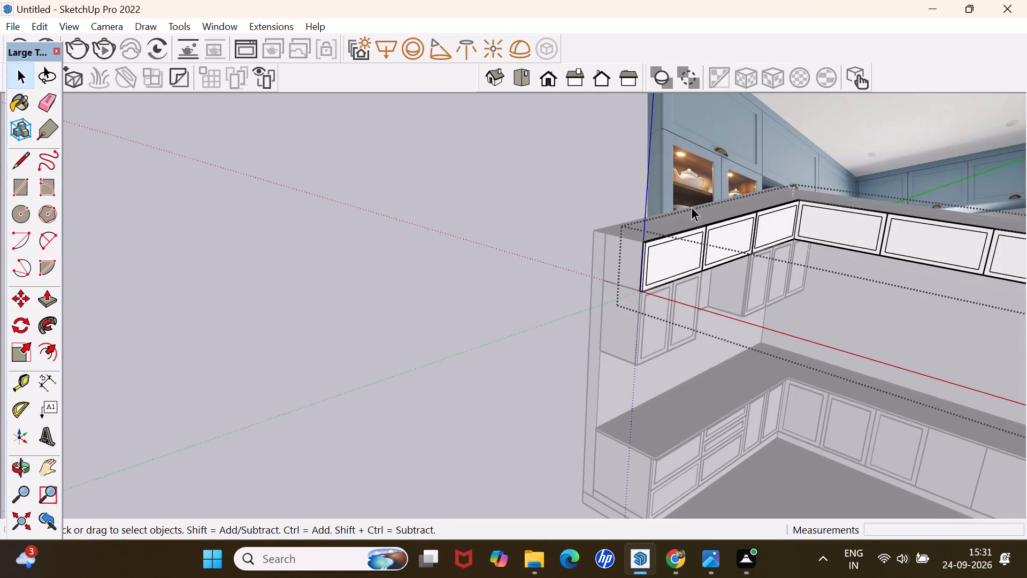
pyautogui.scroll(8, 669, 276)
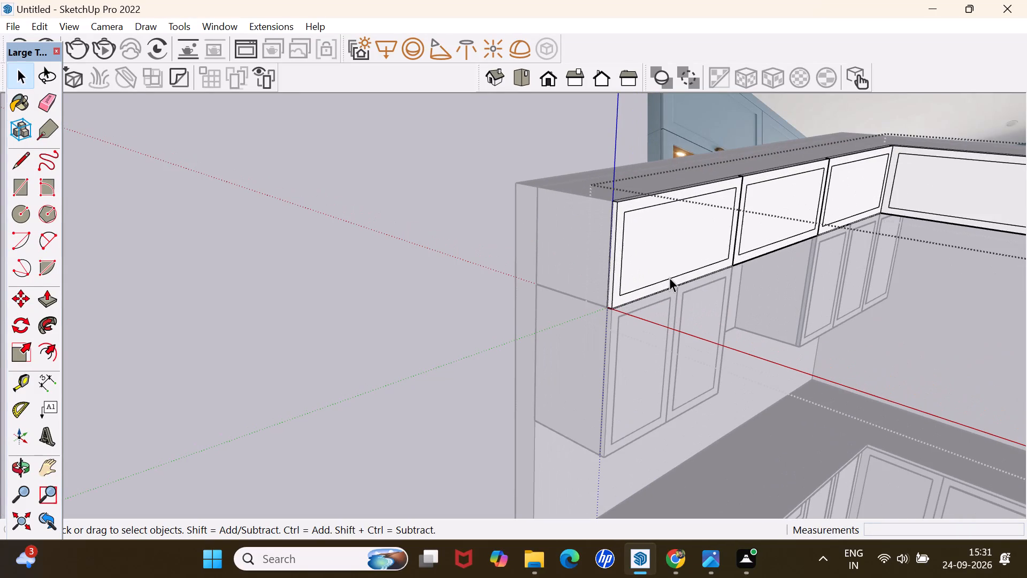
pyautogui.press('p')
pyautogui.click(672, 218)
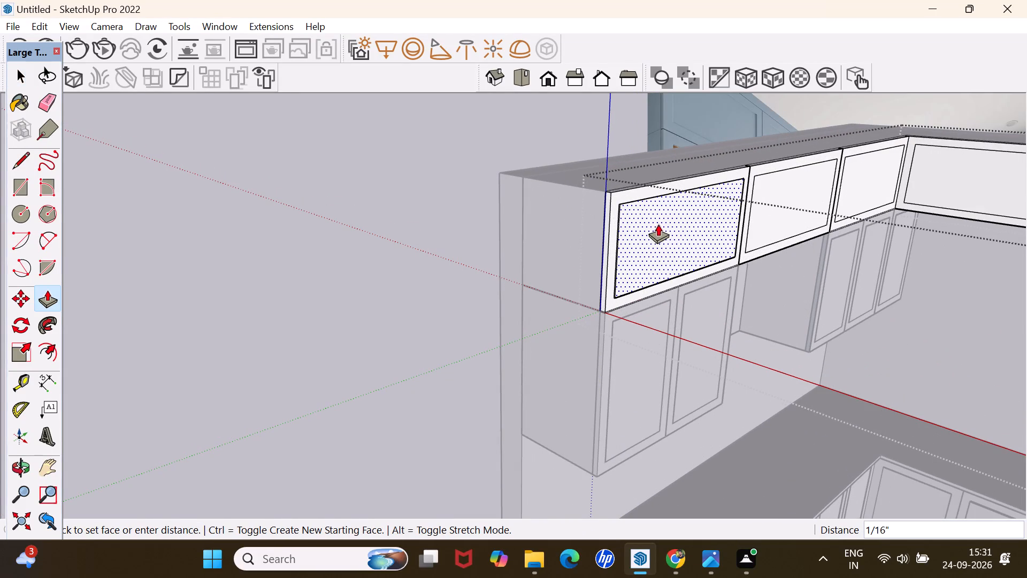
pyautogui.hotkey('ctrl', 'z')
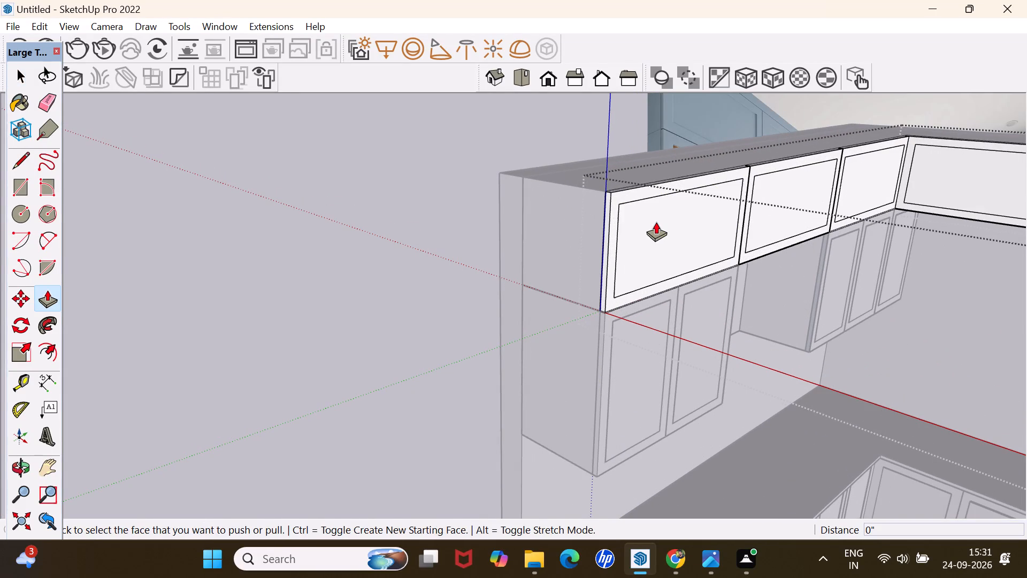
pyautogui.click(658, 234)
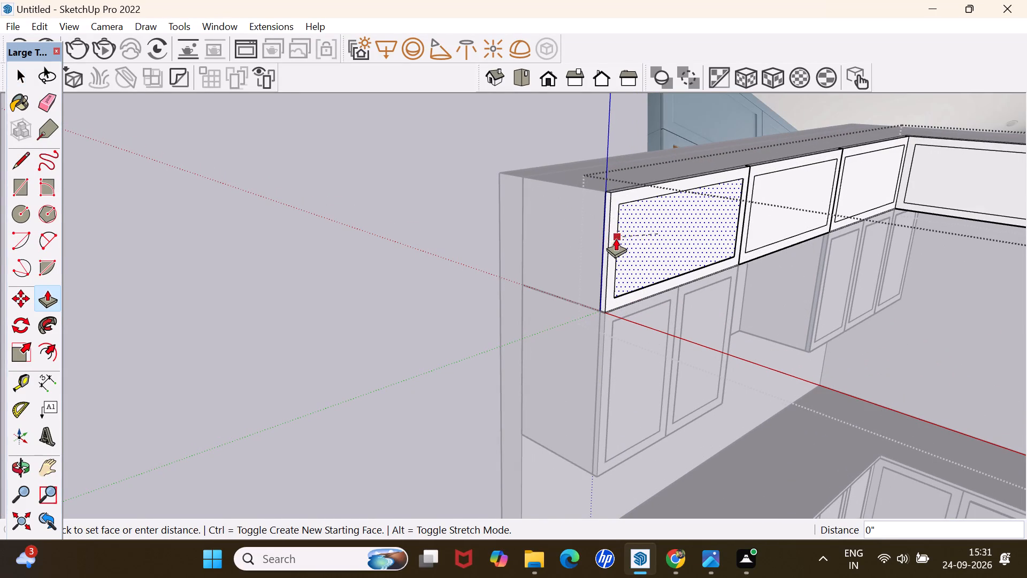
pyautogui.write('5mm')
pyautogui.press('Return')
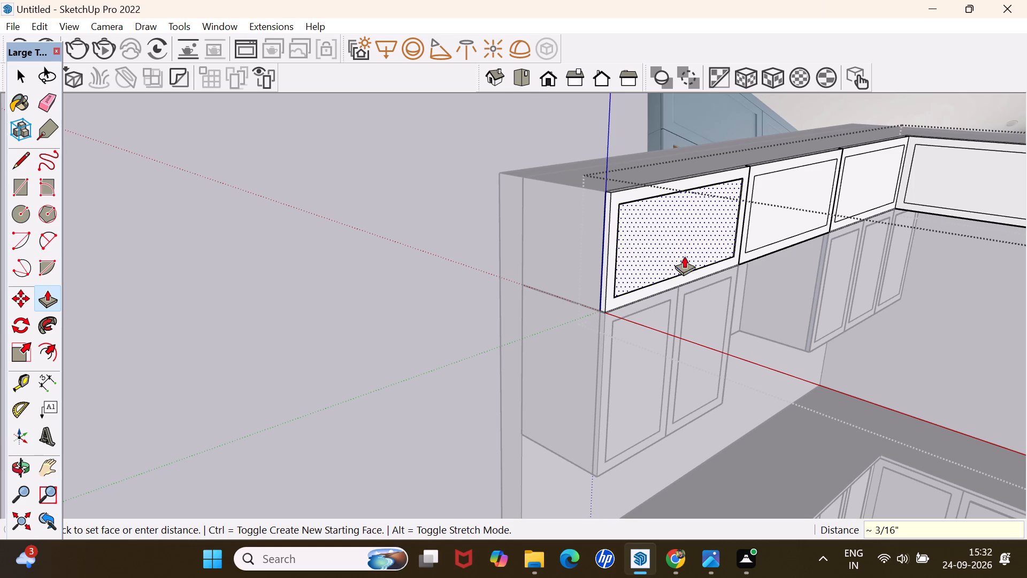
# Push the inner panel of the middle left-wall loft door 10 mm in.
pyautogui.scroll(-15, 697, 264)
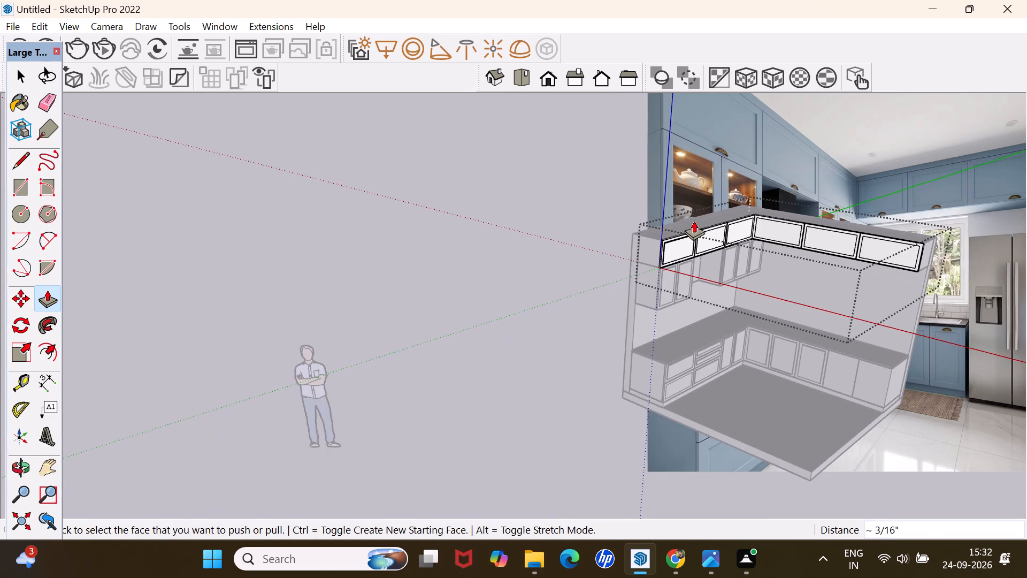
pyautogui.scroll(6, 695, 218)
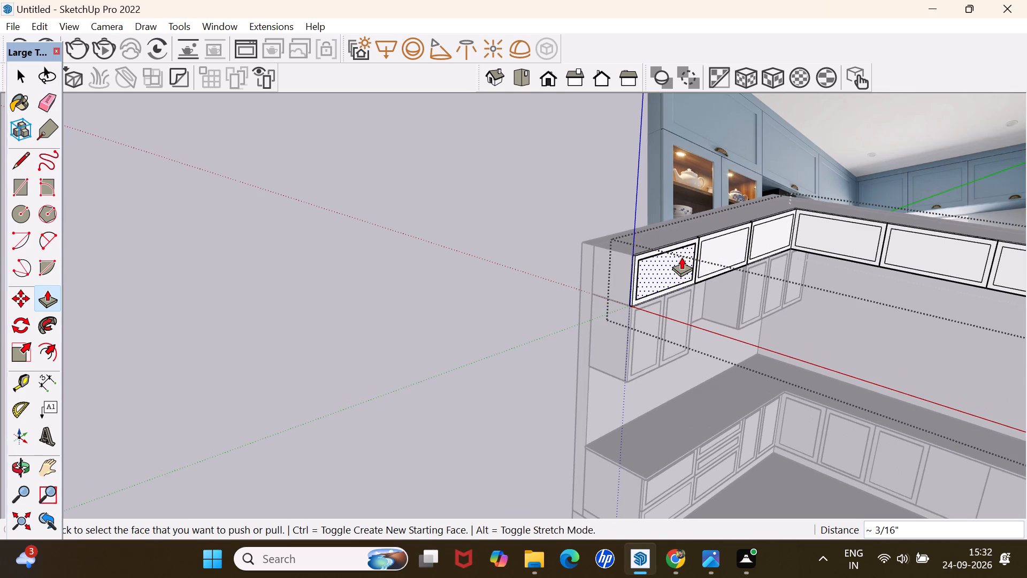
pyautogui.scroll(3, 640, 273)
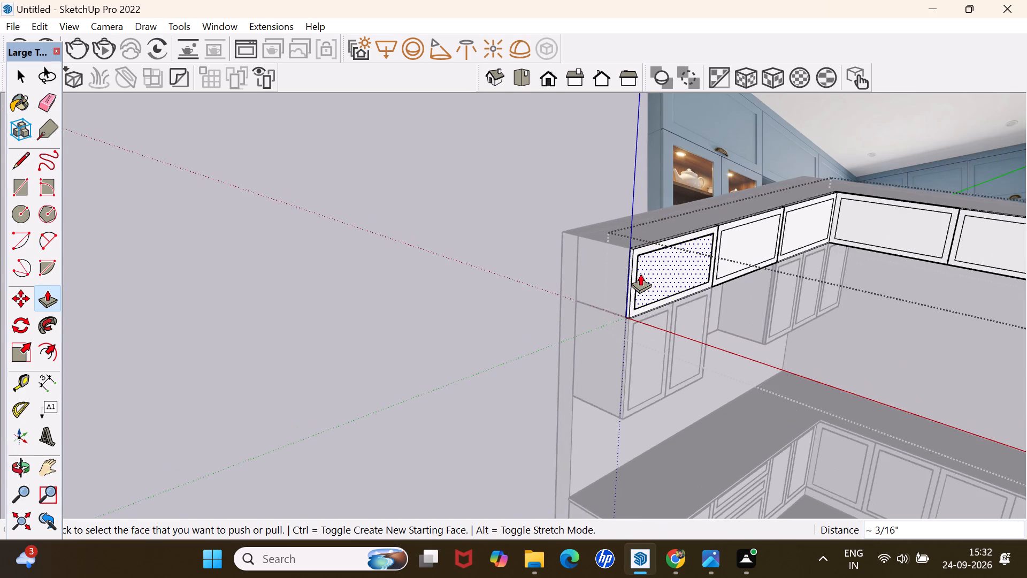
pyautogui.scroll(9, 640, 273)
pyautogui.click(854, 206)
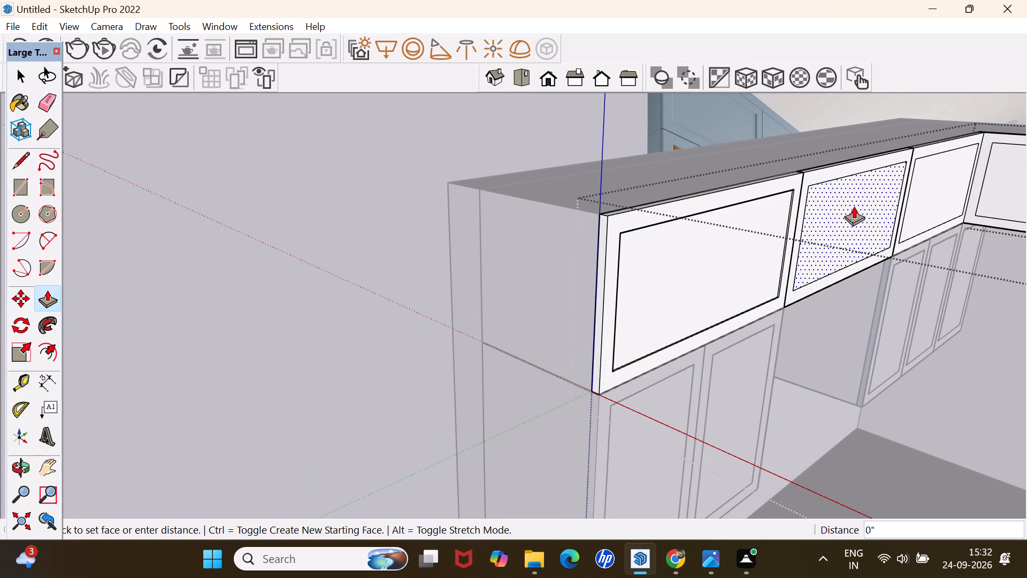
pyautogui.write('10mm')
pyautogui.press('Return')
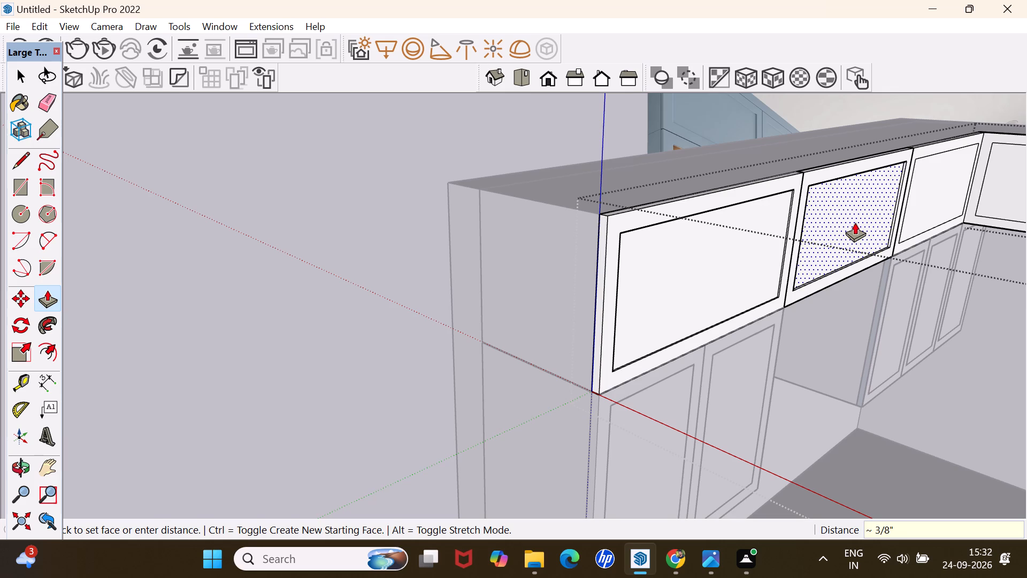
# Repeat the 10 mm inward push on the inner panels of the left-wall loft door nearest the corner and all three back-wall loft doors.
pyautogui.scroll(-4, 855, 222)
pyautogui.doubleClick(922, 189)
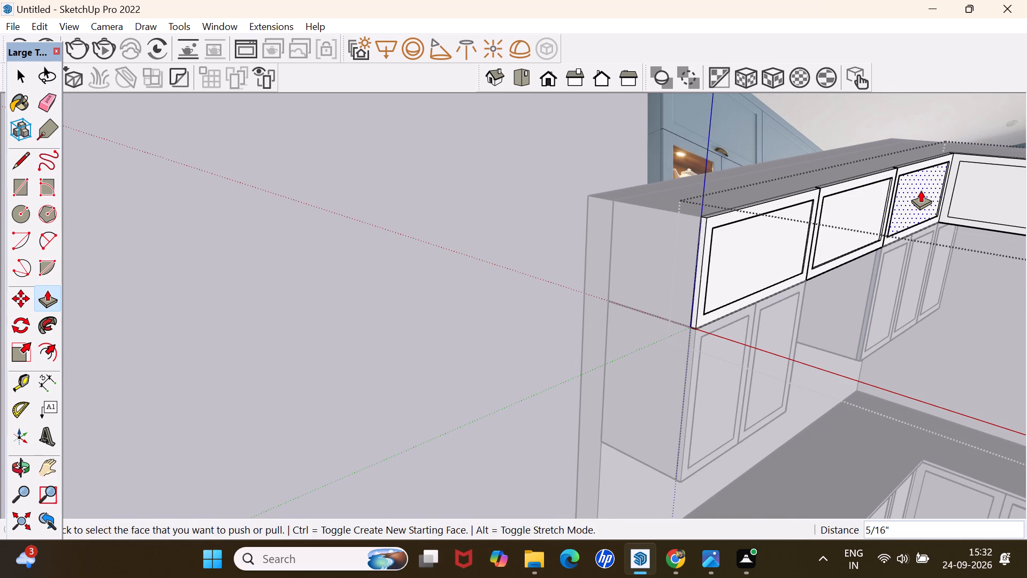
pyautogui.doubleClick(976, 192)
pyautogui.scroll(-3, 976, 192)
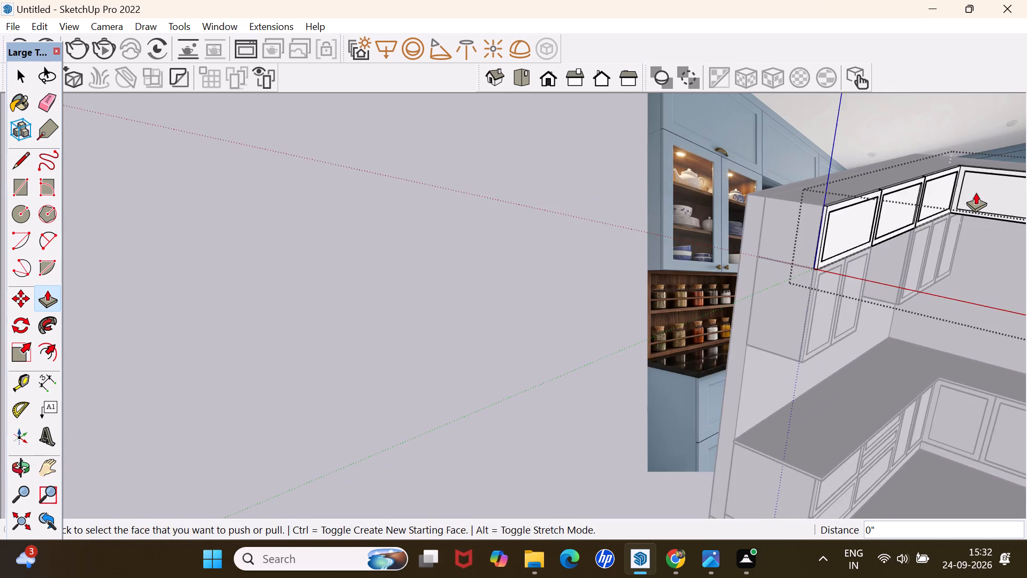
pyautogui.scroll(-20, 976, 192)
pyautogui.scroll(-14, 976, 192)
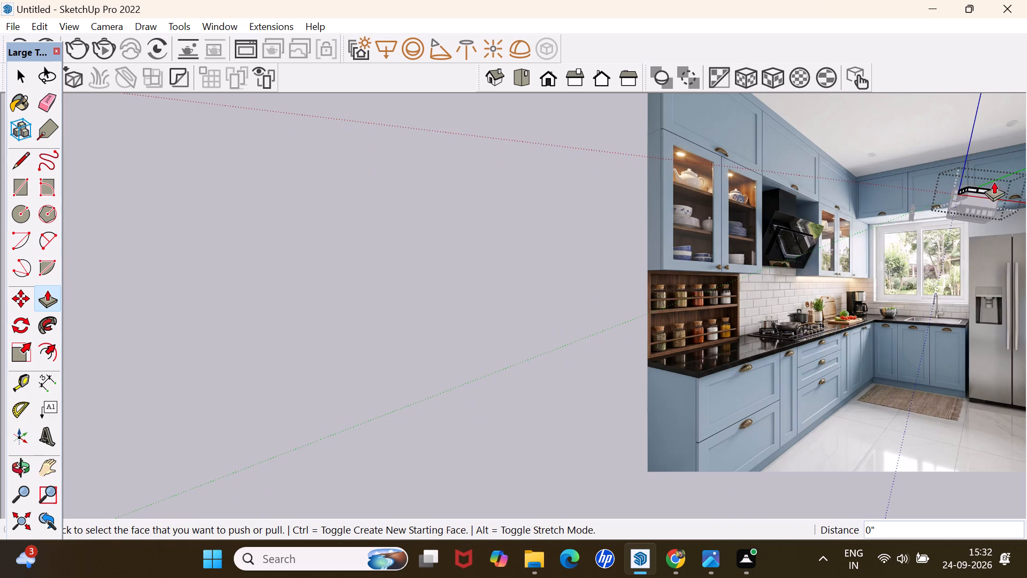
pyautogui.scroll(7, 1011, 183)
pyautogui.scroll(16, 1008, 184)
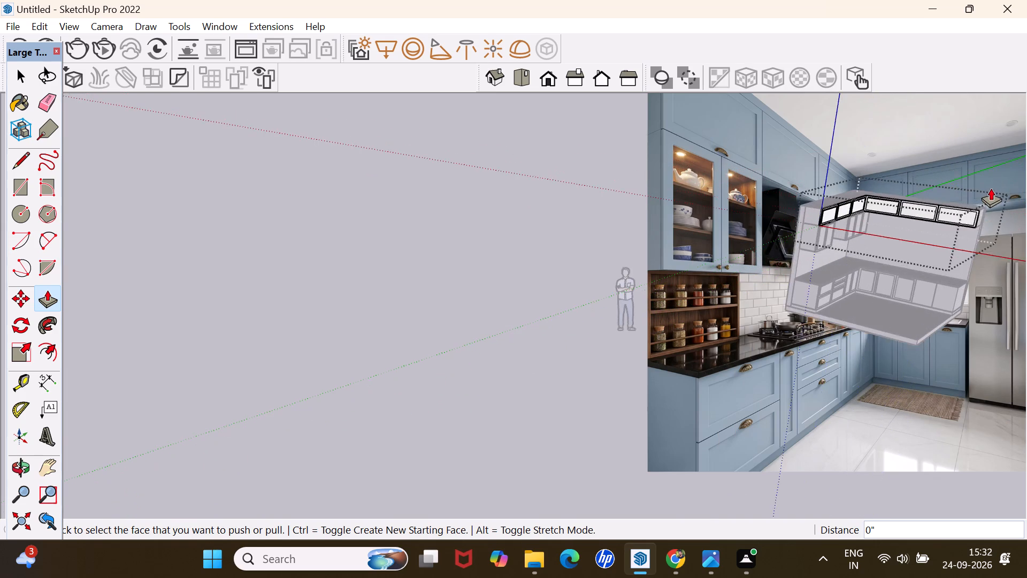
pyautogui.scroll(20, 956, 225)
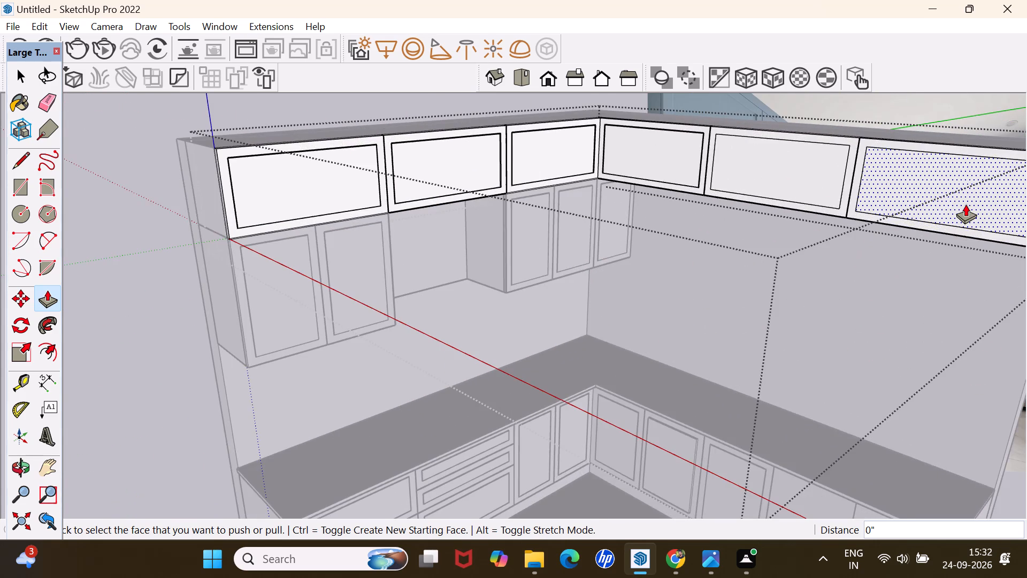
pyautogui.doubleClick(965, 204)
pyautogui.doubleClick(812, 173)
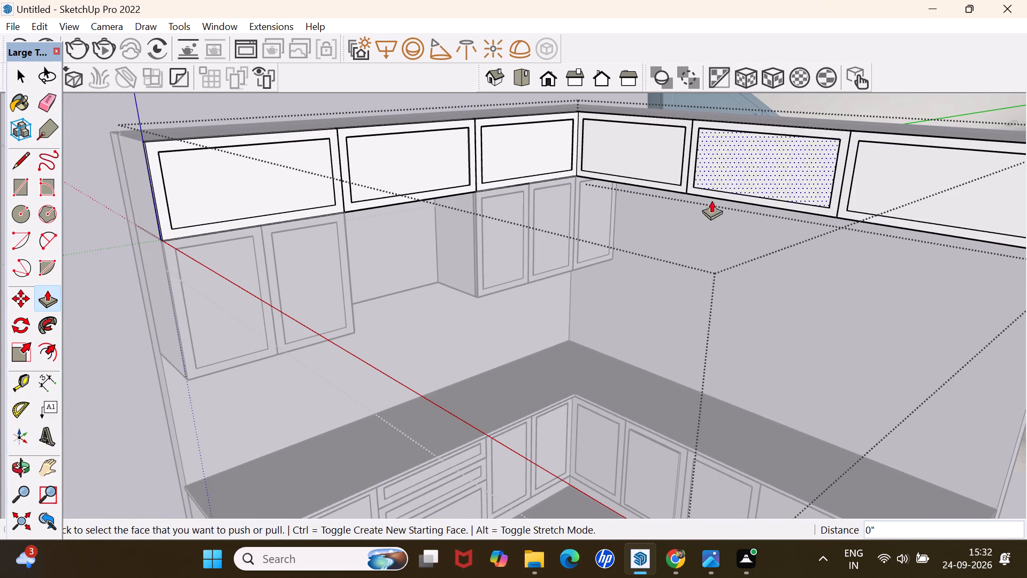
pyautogui.press('space')
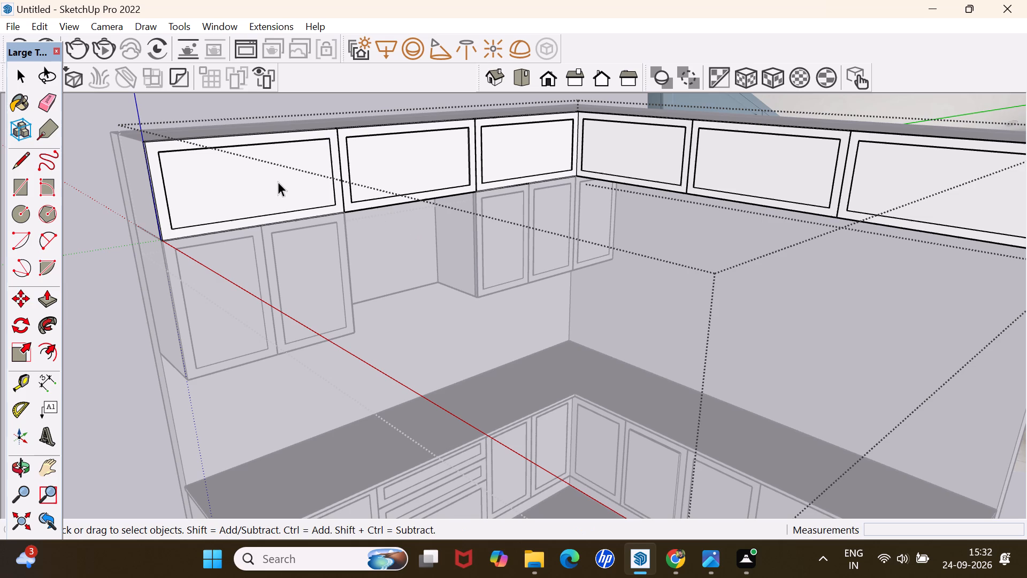
# Push the inner panel of the left-wall loft door farthest from the inner corner a further 5 mm in.
pyautogui.click(278, 181)
pyautogui.press('p')
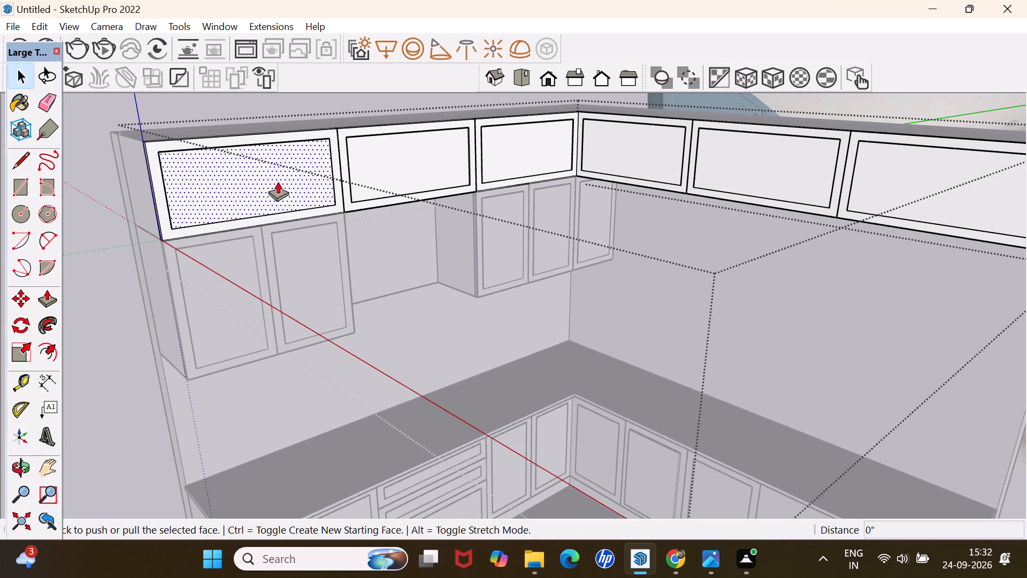
pyautogui.click(278, 181)
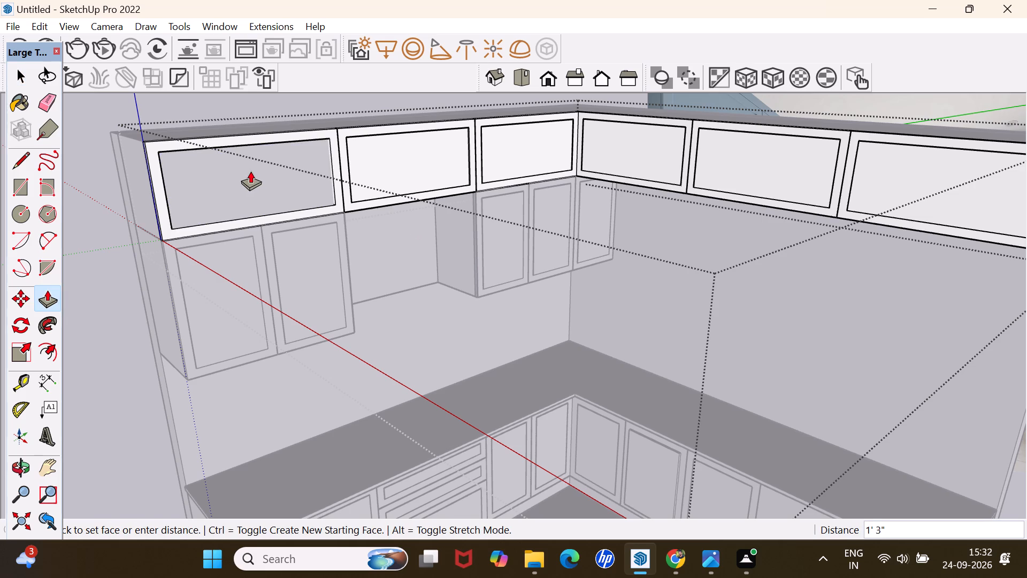
pyautogui.write('5mm')
pyautogui.press('Return')
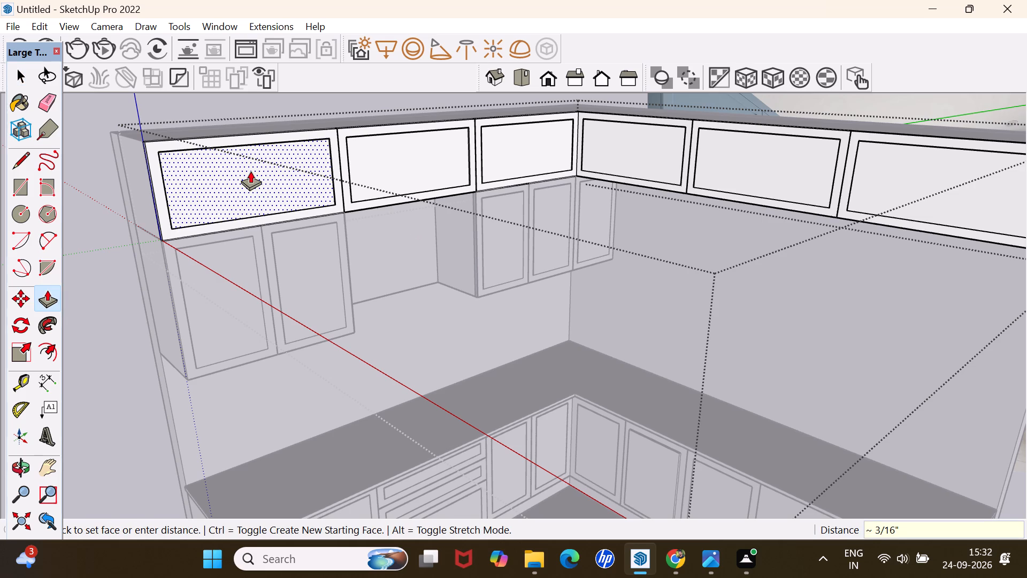
pyautogui.press('space')
pyautogui.scroll(-6, 252, 170)
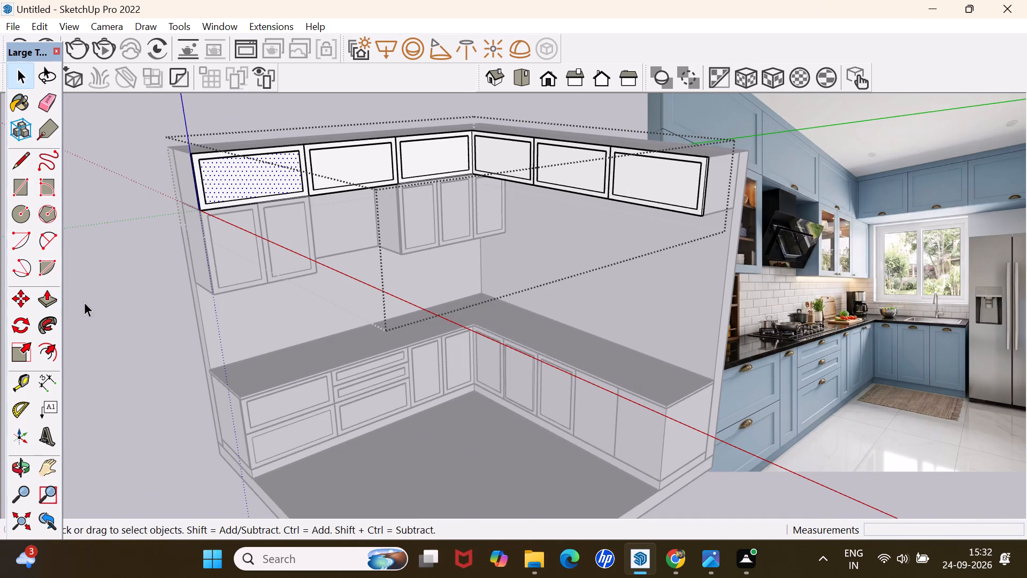
pyautogui.click(83, 307)
pyautogui.click(112, 287)
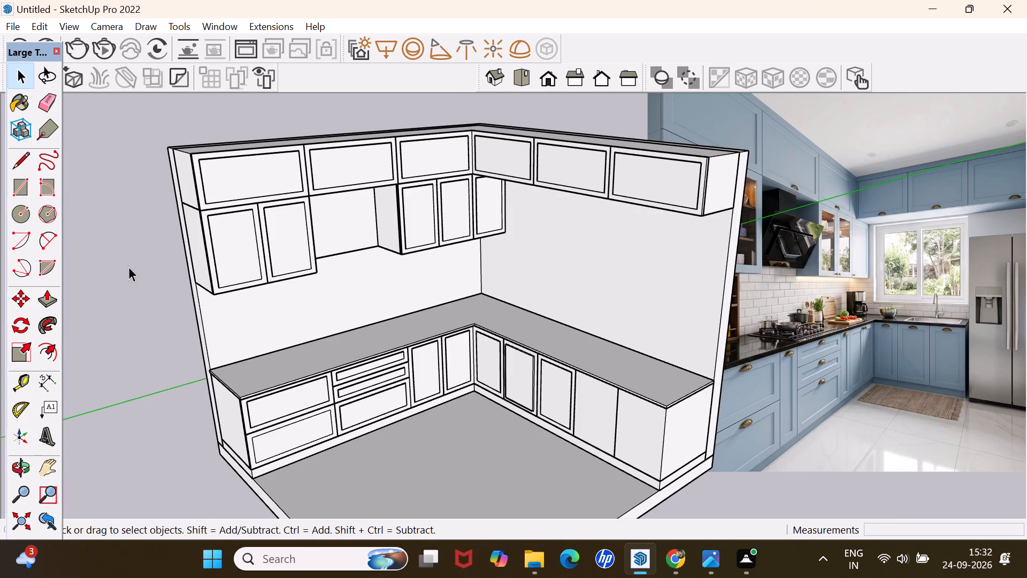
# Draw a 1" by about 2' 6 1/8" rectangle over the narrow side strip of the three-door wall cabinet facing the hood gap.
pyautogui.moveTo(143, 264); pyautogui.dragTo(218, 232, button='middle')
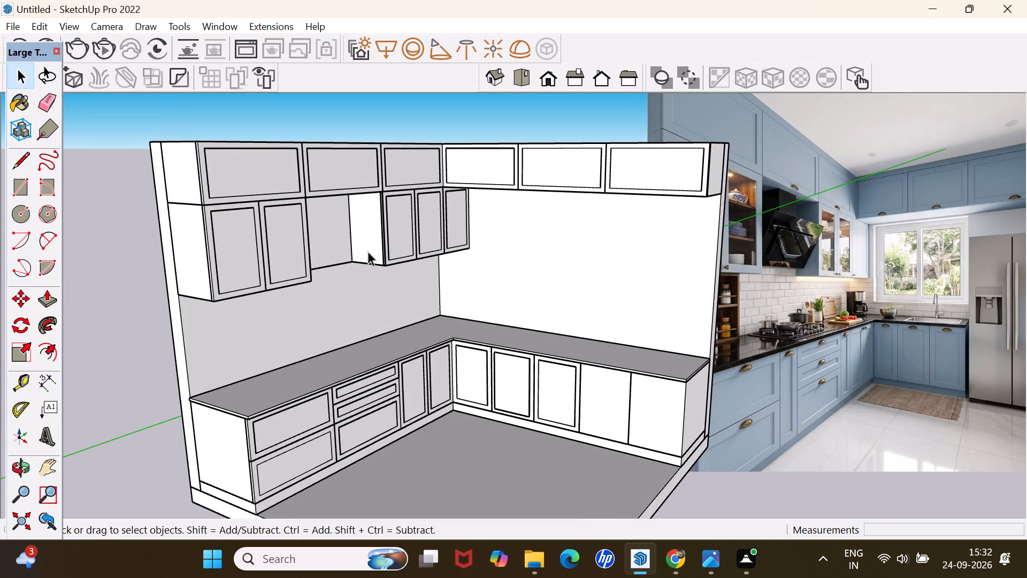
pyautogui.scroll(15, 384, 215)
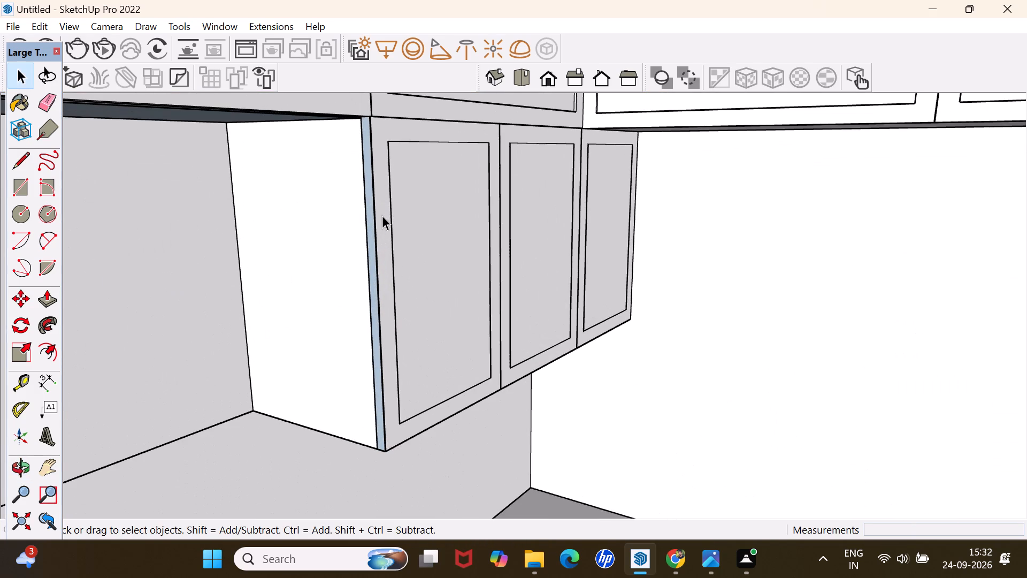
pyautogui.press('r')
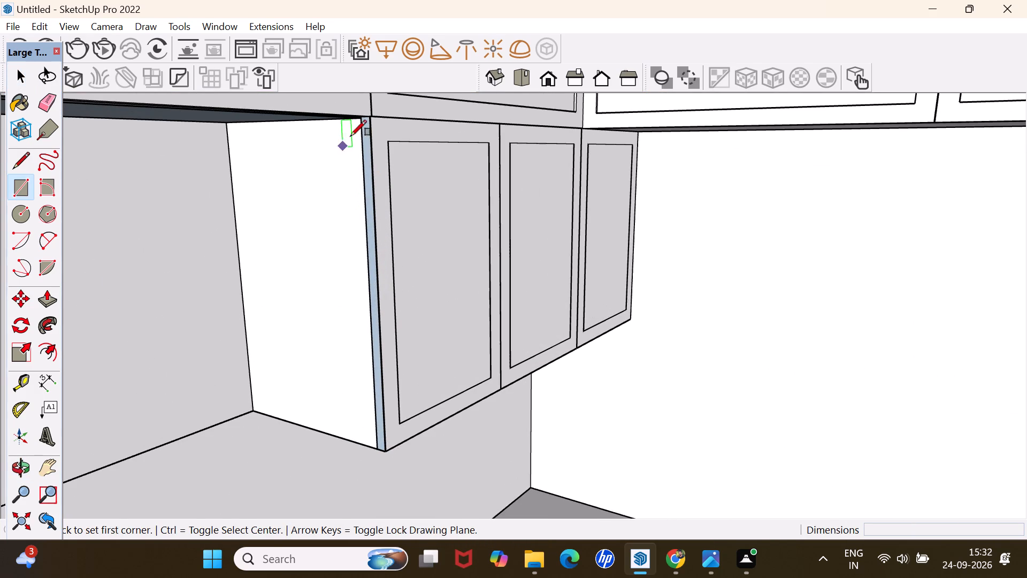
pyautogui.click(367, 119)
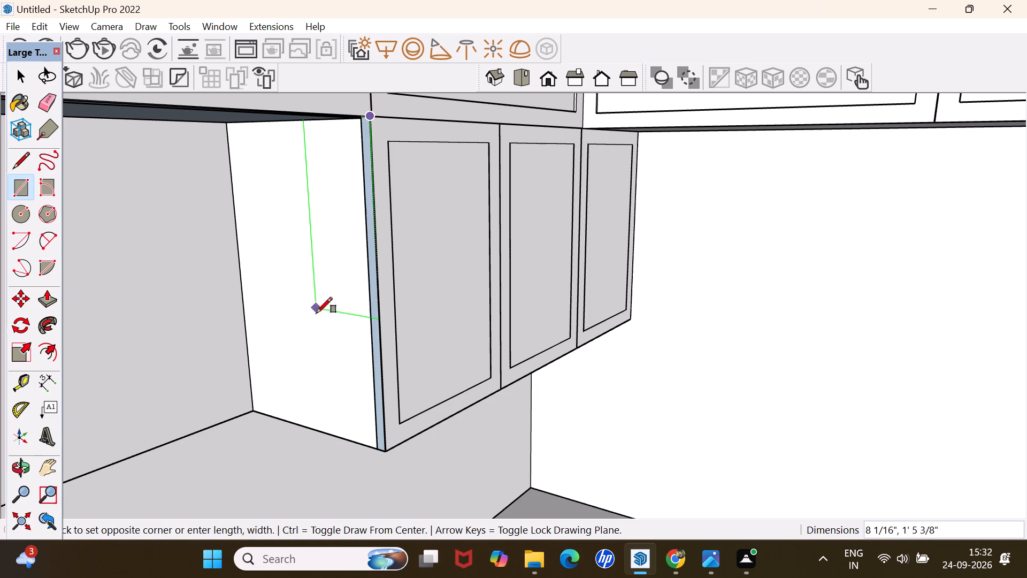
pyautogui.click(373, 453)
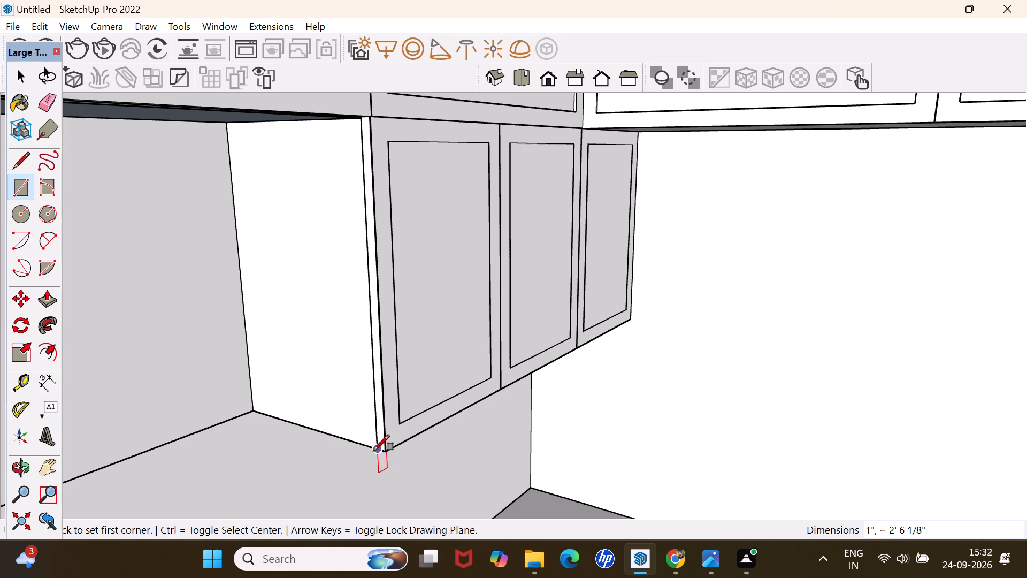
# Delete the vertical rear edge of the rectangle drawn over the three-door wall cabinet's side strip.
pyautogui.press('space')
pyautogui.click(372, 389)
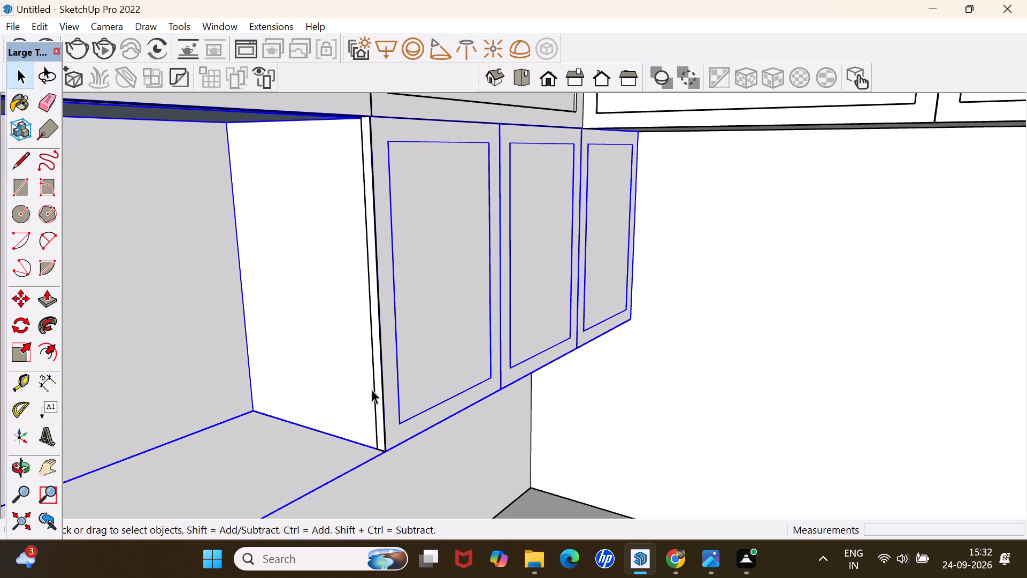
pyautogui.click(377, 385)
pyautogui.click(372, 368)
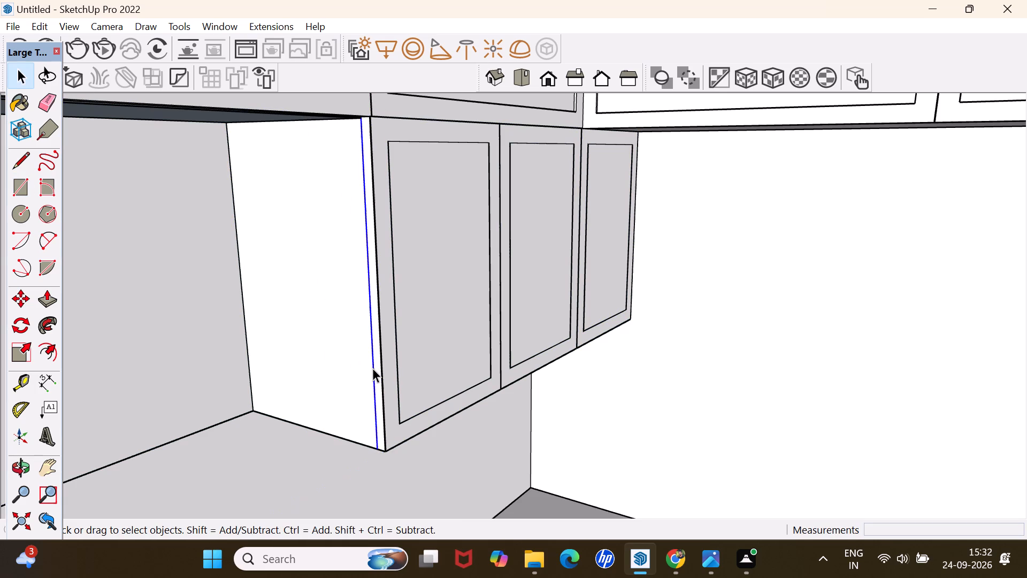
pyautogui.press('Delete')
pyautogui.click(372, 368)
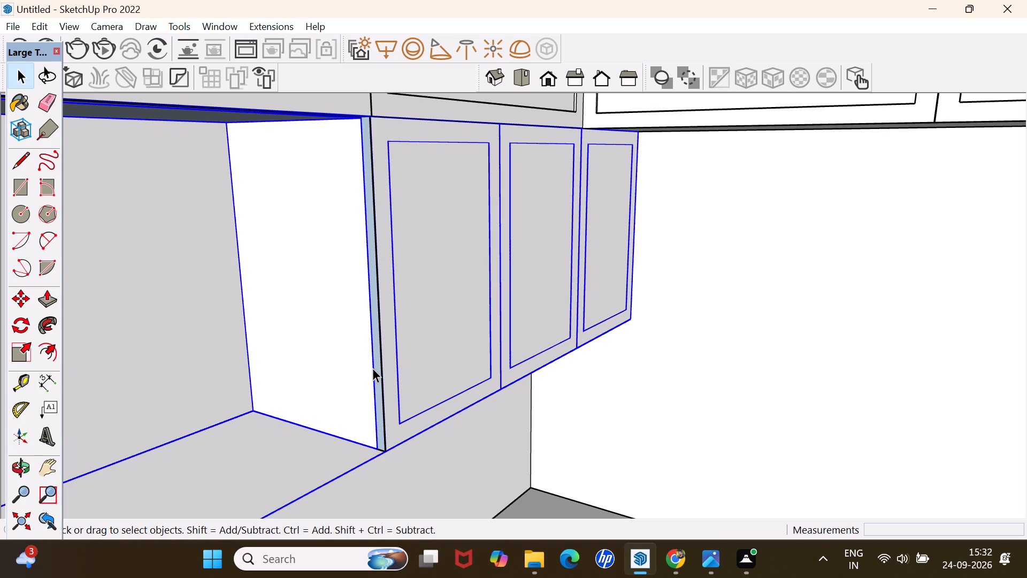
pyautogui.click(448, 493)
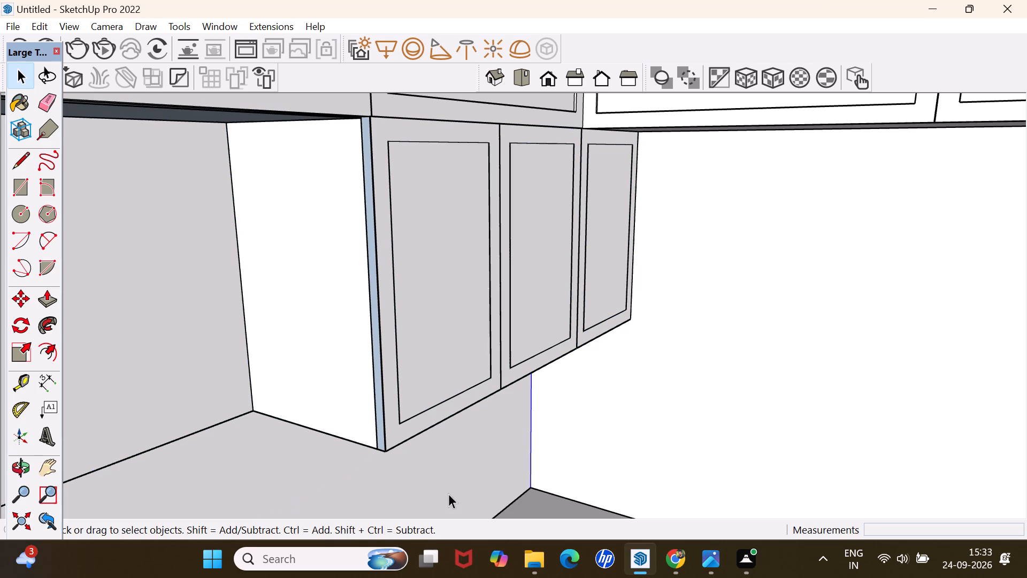
# Inside the wall cabinet group, draw an about 2' 6 1/8" by 1" rectangle over the door-thickness strip beside the hood gap.
pyautogui.scroll(-12, 346, 467)
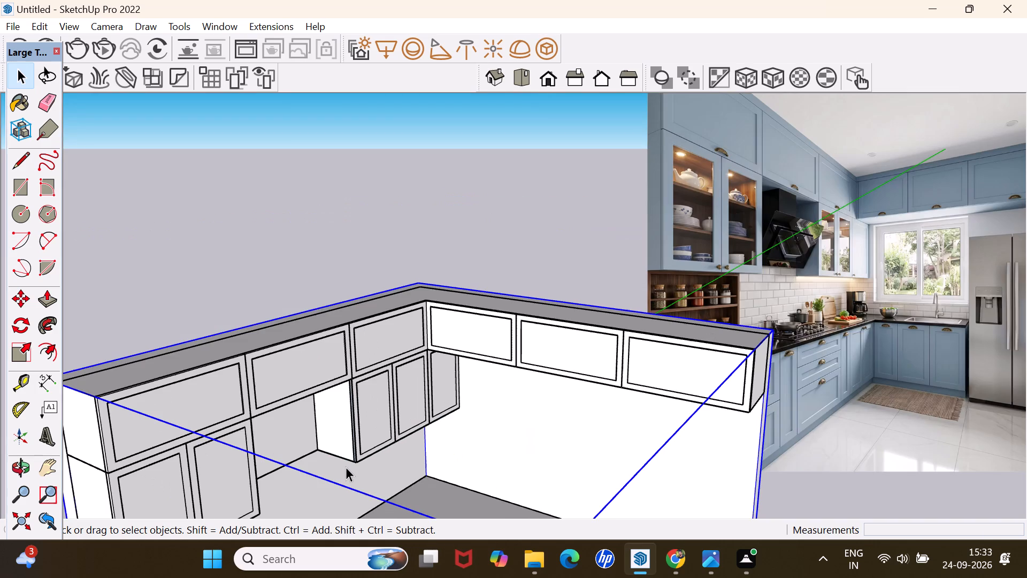
pyautogui.click(190, 174)
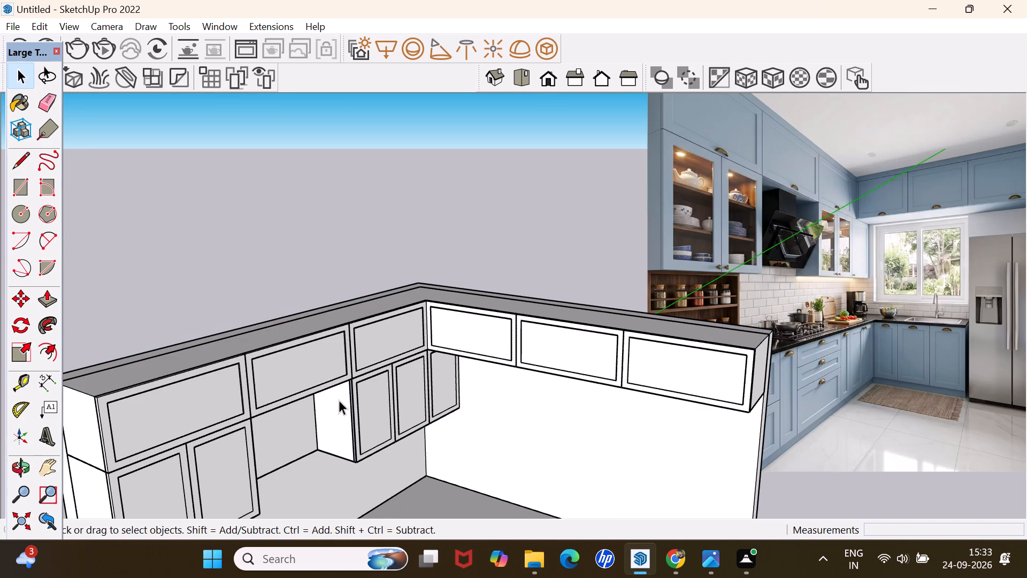
pyautogui.tripleClick(360, 417)
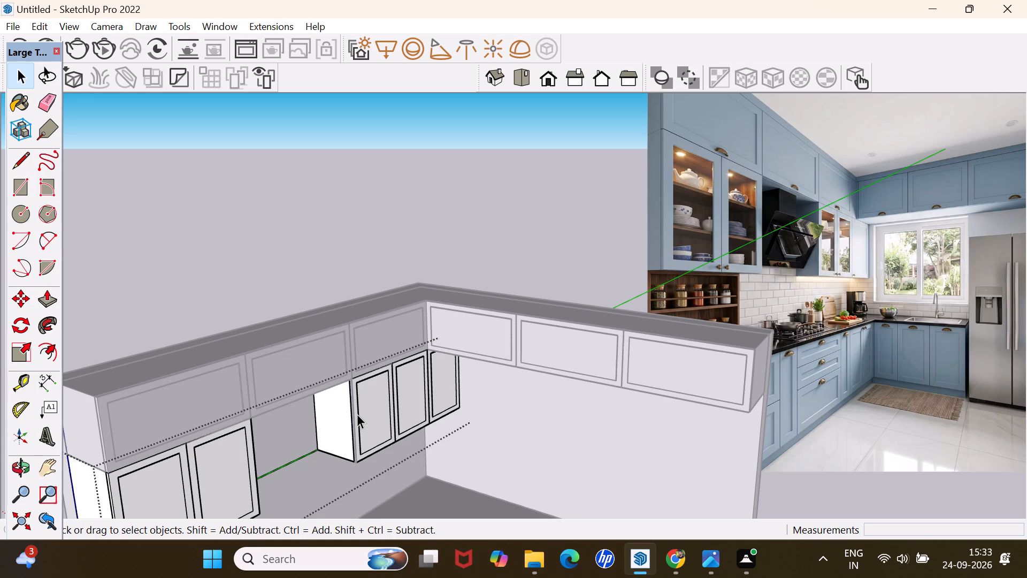
pyautogui.click(344, 411)
pyautogui.scroll(5, 349, 408)
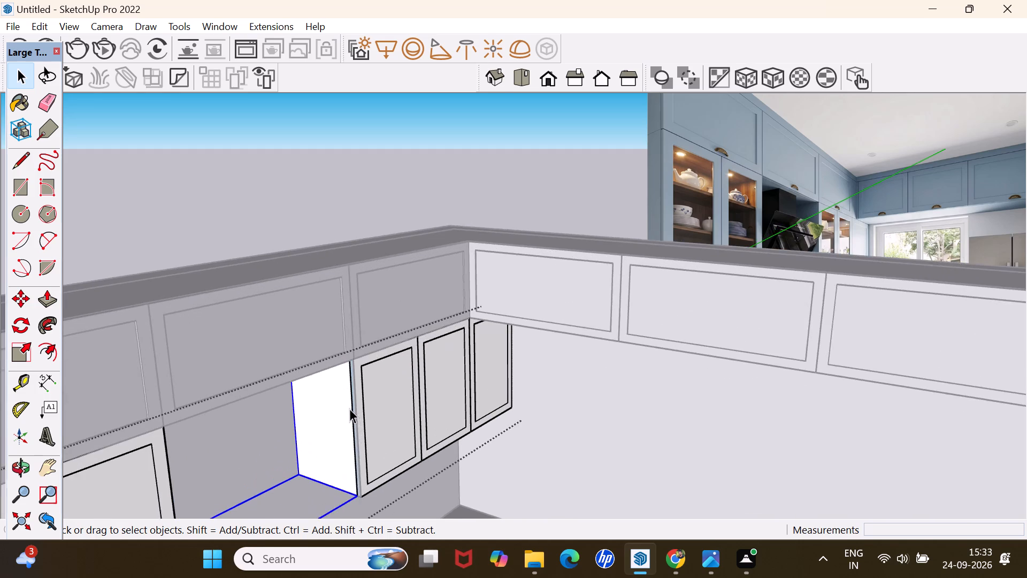
pyautogui.scroll(11, 349, 407)
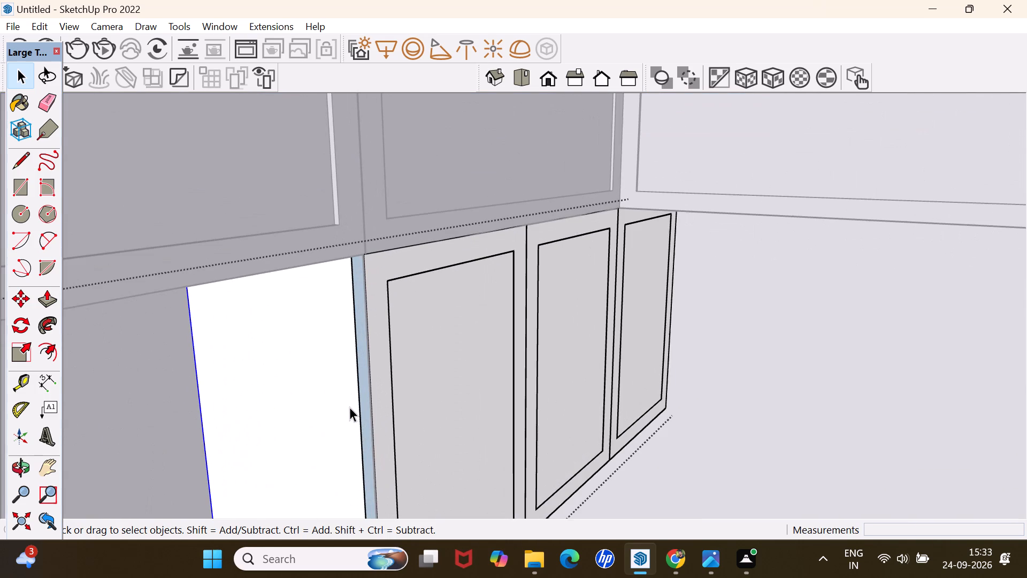
pyautogui.press('r')
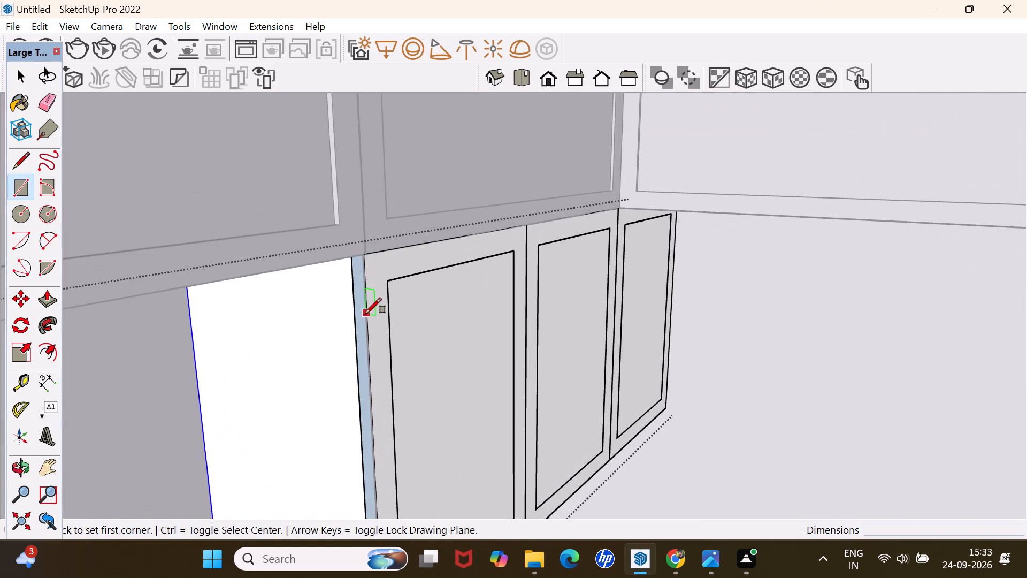
pyautogui.moveTo(401, 341); pyautogui.dragTo(456, 273, button='middle')
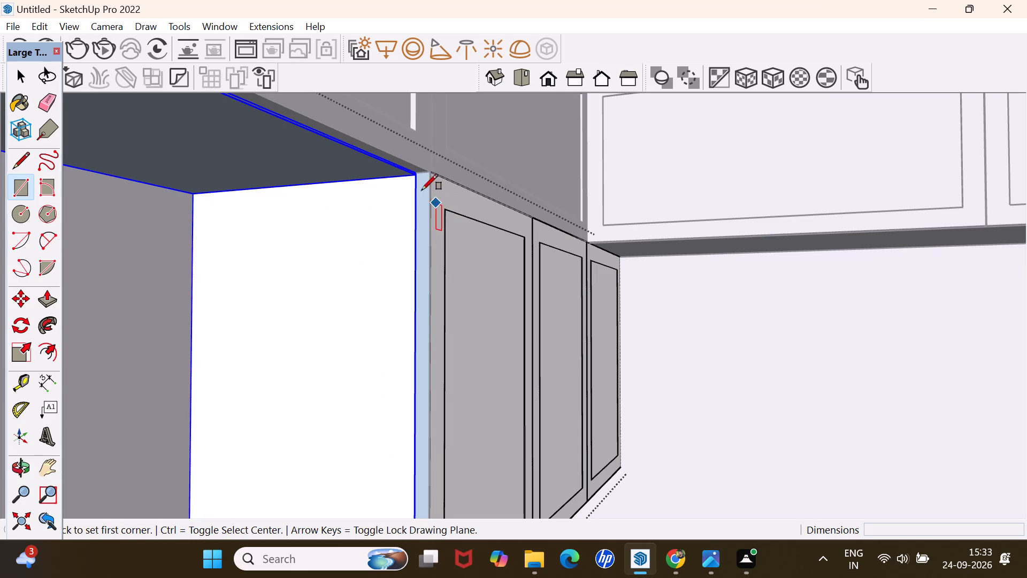
pyautogui.click(429, 170)
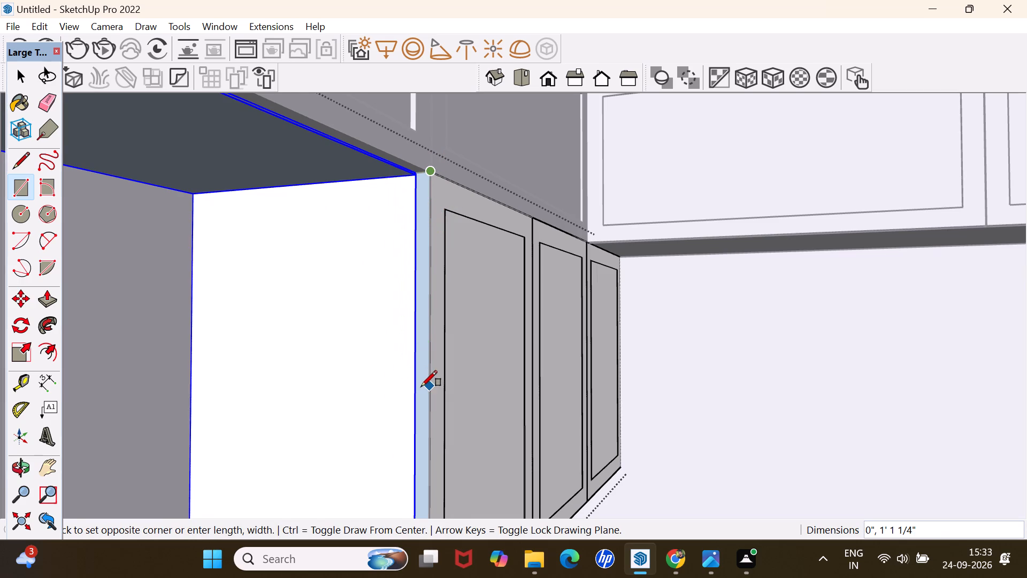
pyautogui.scroll(-13, 420, 386)
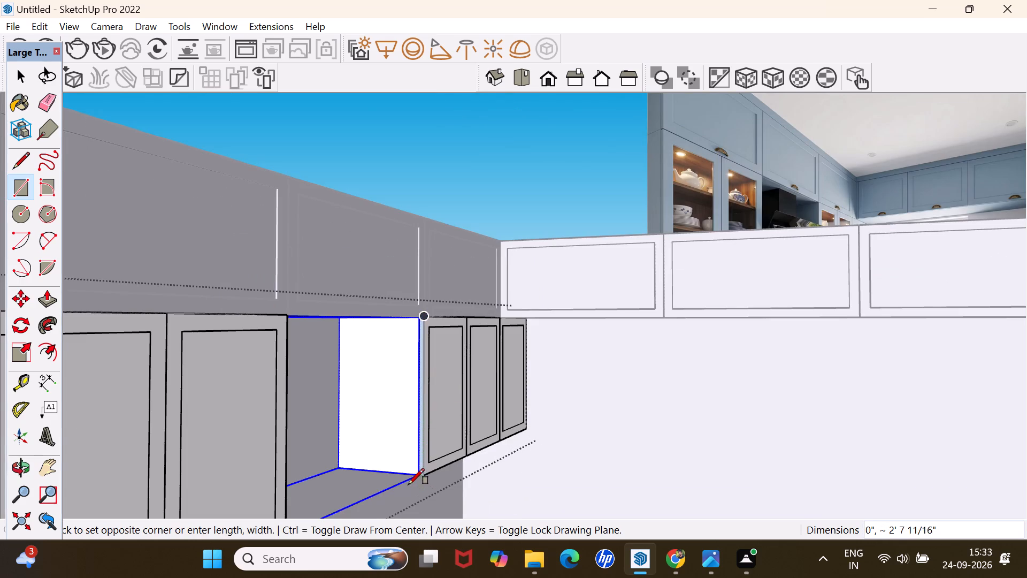
pyautogui.scroll(7, 413, 475)
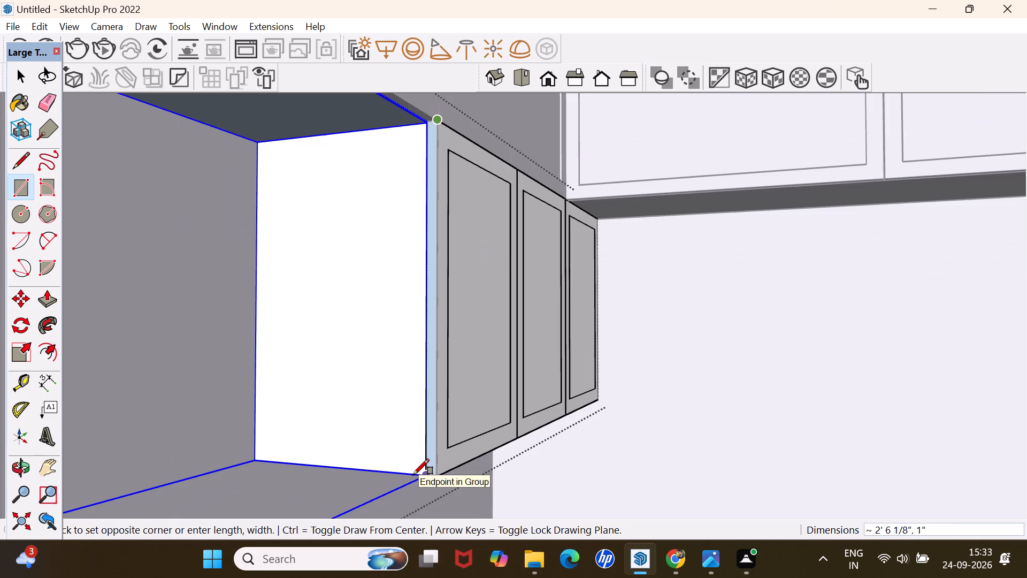
pyautogui.scroll(5, 413, 475)
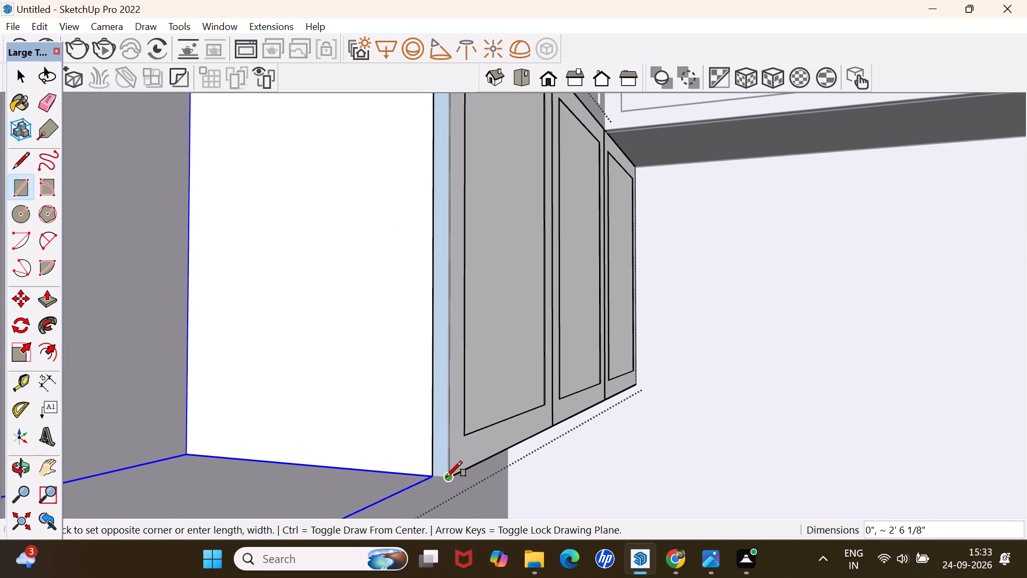
pyautogui.scroll(-4, 434, 482)
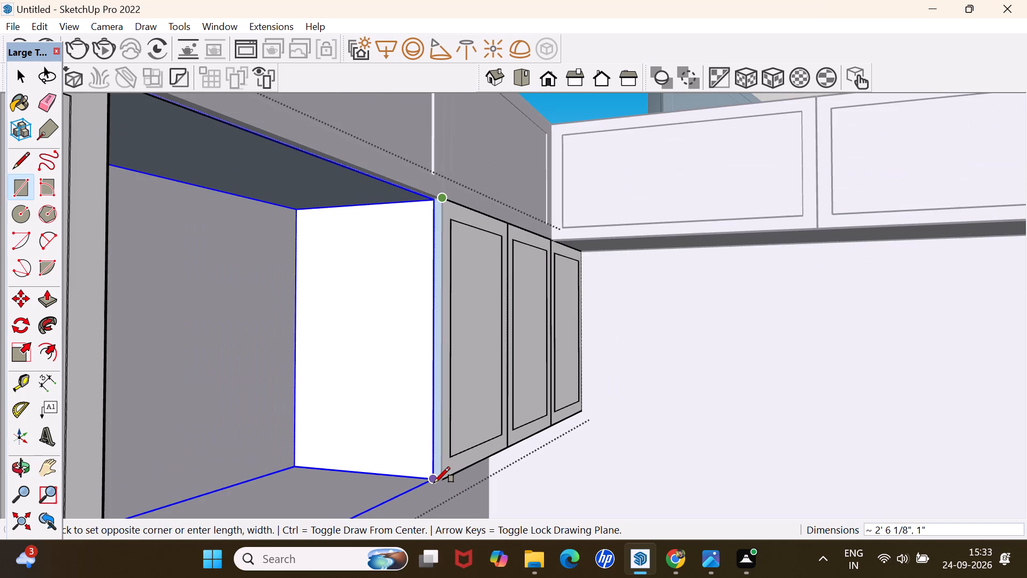
pyautogui.click(434, 483)
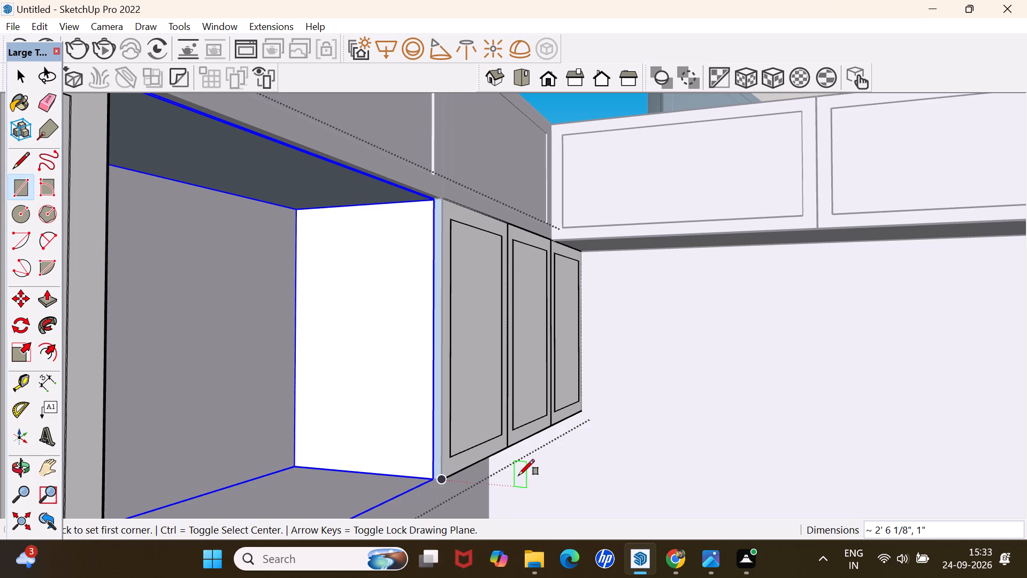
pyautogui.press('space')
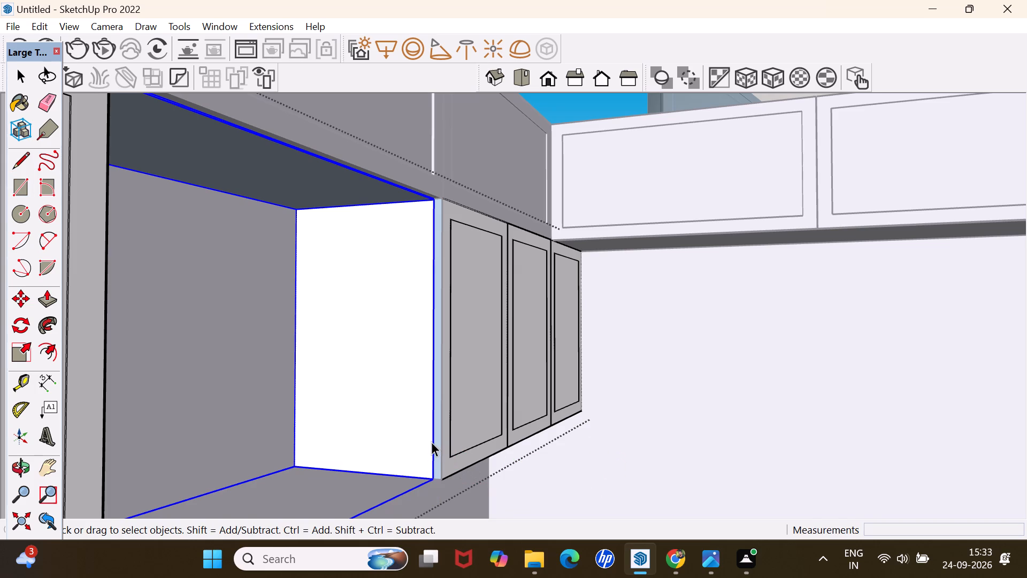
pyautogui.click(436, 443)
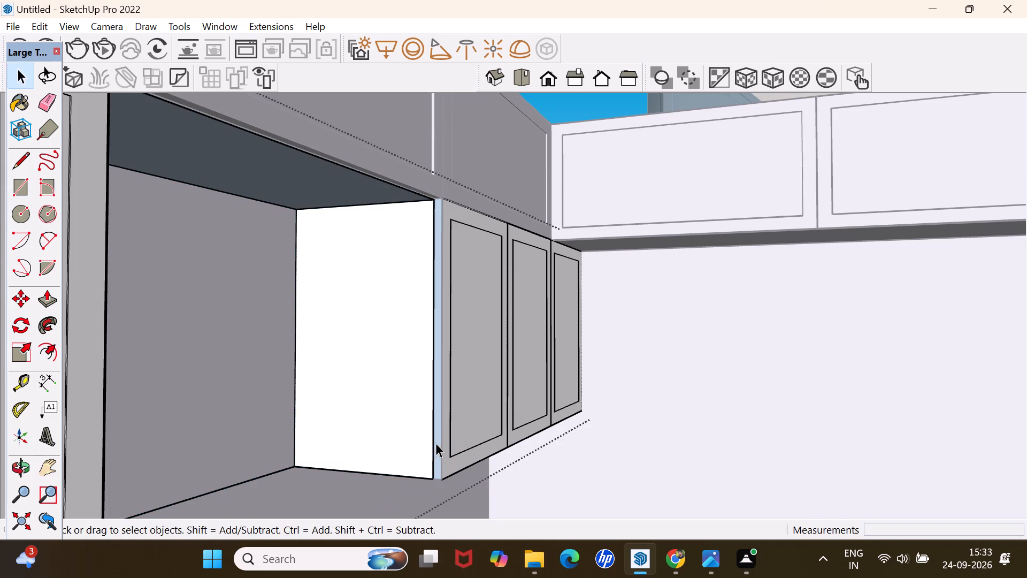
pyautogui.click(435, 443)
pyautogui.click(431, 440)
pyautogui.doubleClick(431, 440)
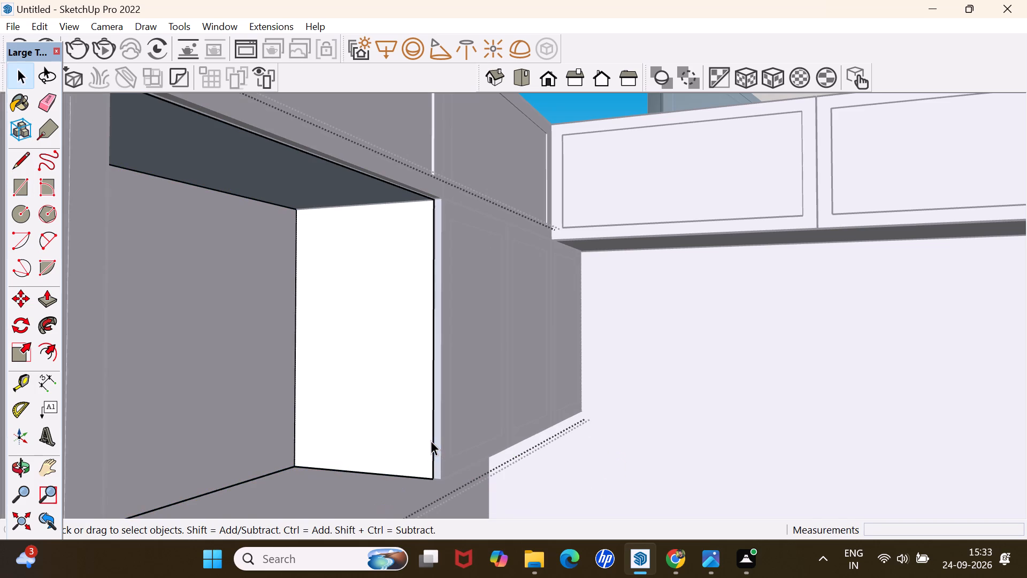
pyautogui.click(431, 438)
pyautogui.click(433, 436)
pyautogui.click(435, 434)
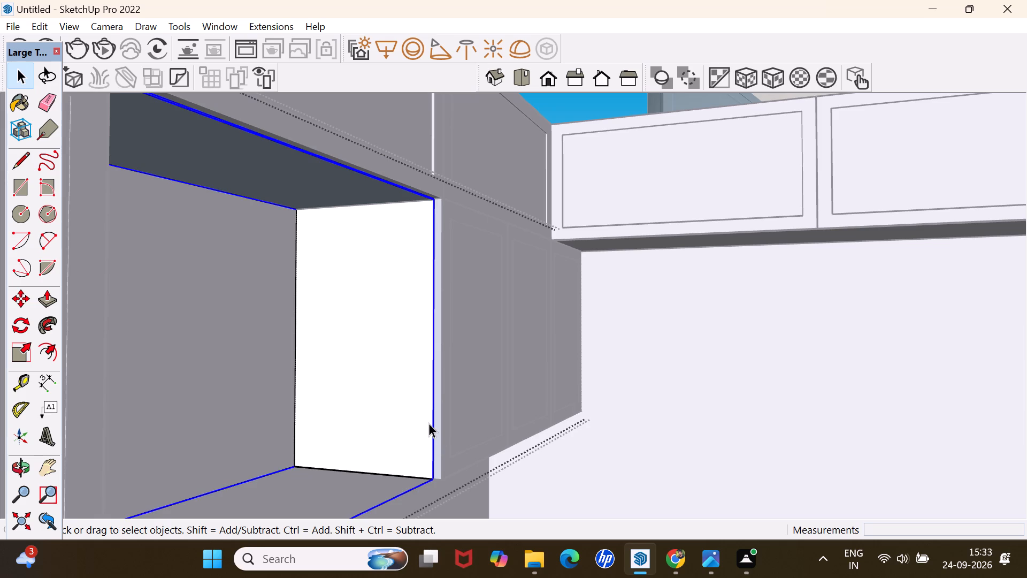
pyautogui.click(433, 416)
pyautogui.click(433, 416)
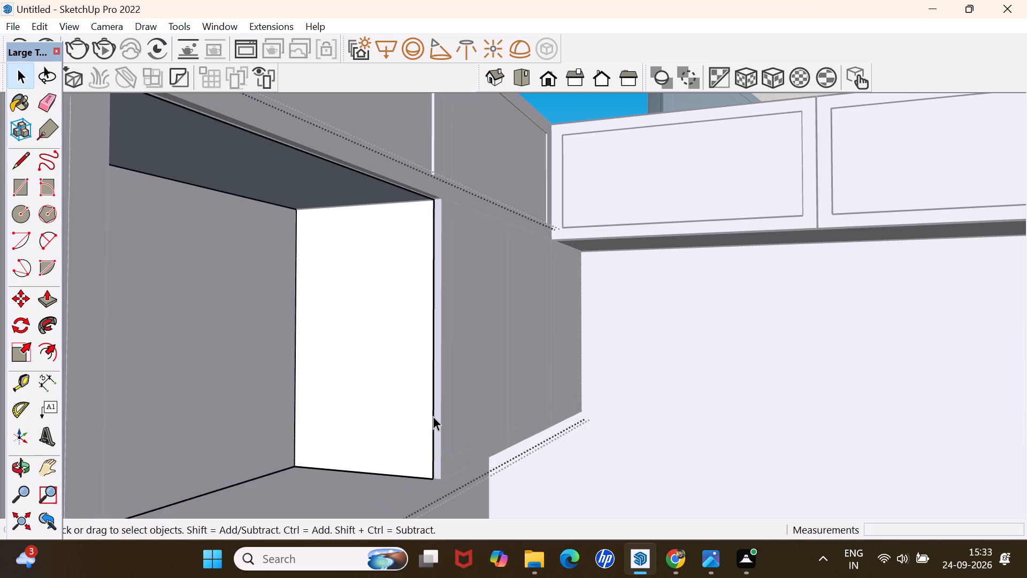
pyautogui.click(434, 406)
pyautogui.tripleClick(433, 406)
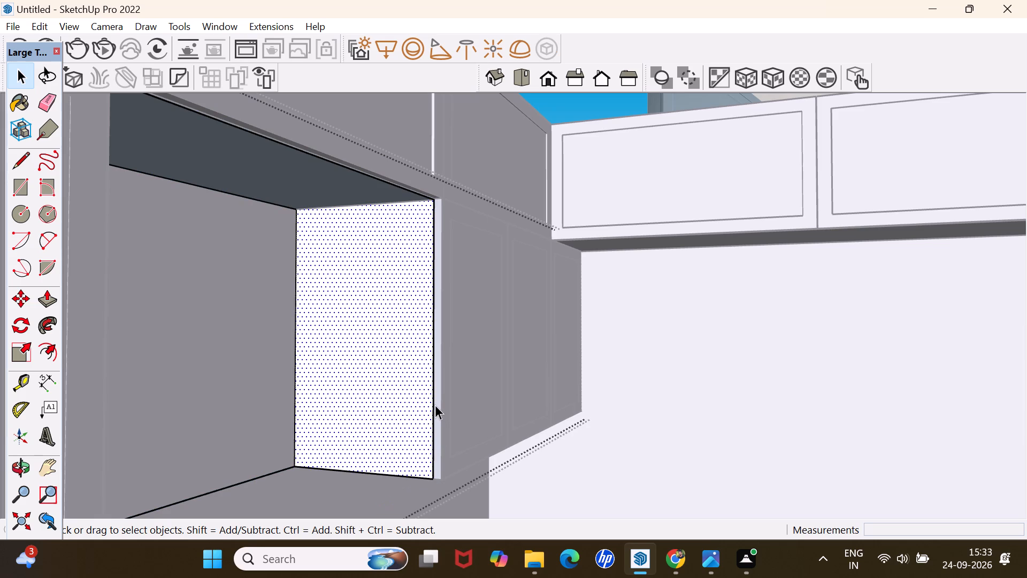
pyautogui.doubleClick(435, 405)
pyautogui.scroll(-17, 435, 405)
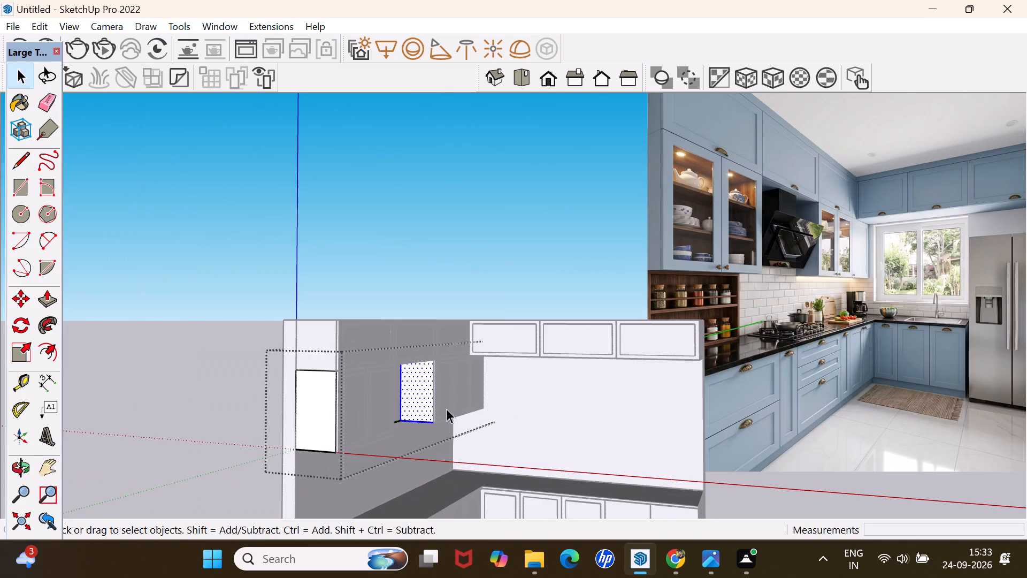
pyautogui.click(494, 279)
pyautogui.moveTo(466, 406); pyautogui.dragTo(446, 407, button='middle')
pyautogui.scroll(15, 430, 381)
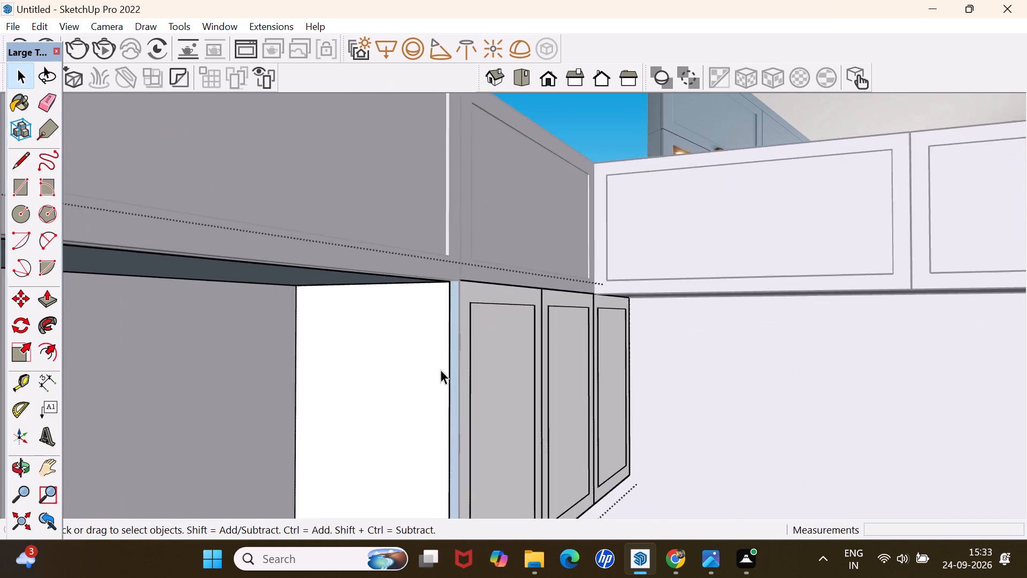
# Inspect the three-door wall cabinet's side strip beside the hood gap, close the cabinet group, and review the whole kitchen.
pyautogui.scroll(5, 440, 369)
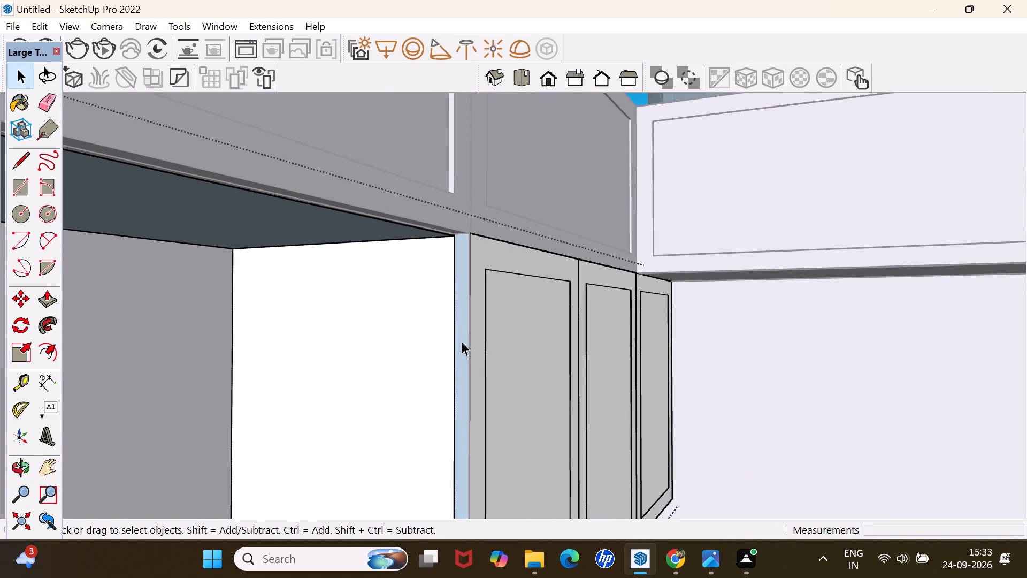
pyautogui.click(463, 340)
pyautogui.moveTo(463, 341); pyautogui.dragTo(470, 316, button='middle')
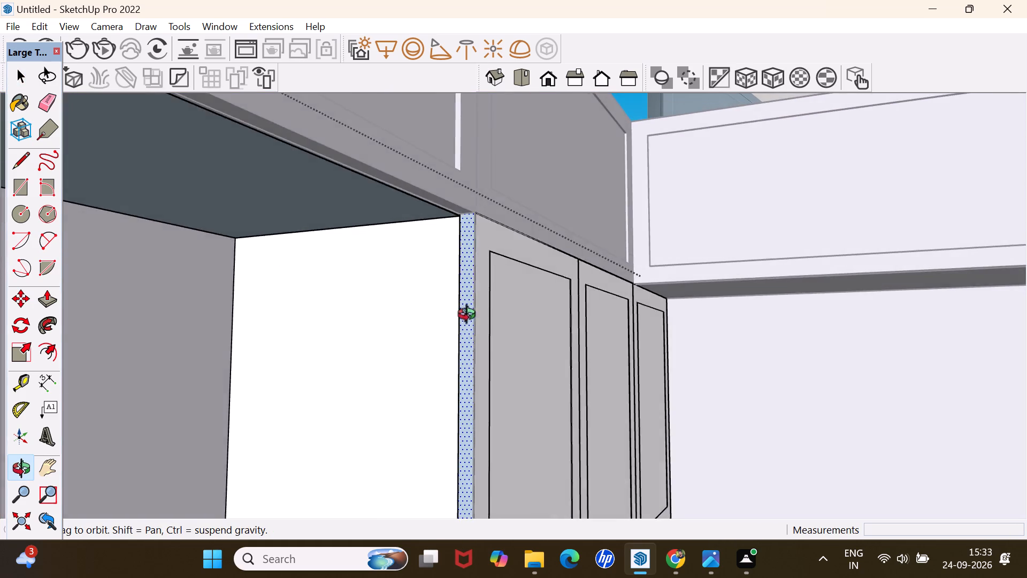
pyautogui.moveTo(470, 316); pyautogui.dragTo(551, 254, button='middle')
pyautogui.moveTo(513, 262); pyautogui.dragTo(666, 381, button='middle')
pyautogui.moveTo(635, 379); pyautogui.dragTo(577, 385, button='middle')
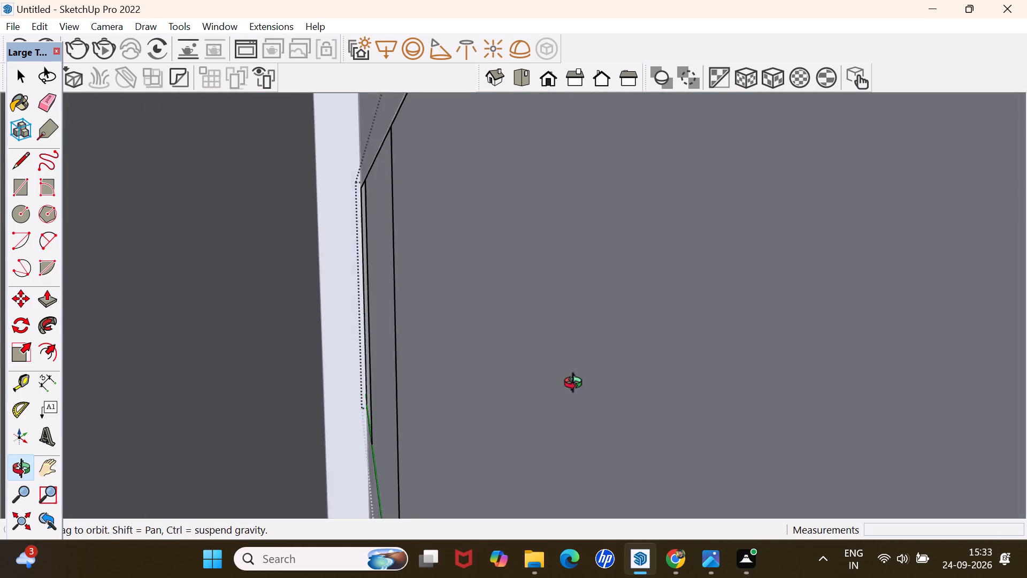
pyautogui.moveTo(577, 385); pyautogui.dragTo(552, 384, button='middle')
pyautogui.scroll(-20, 489, 364)
pyautogui.scroll(-5, 489, 364)
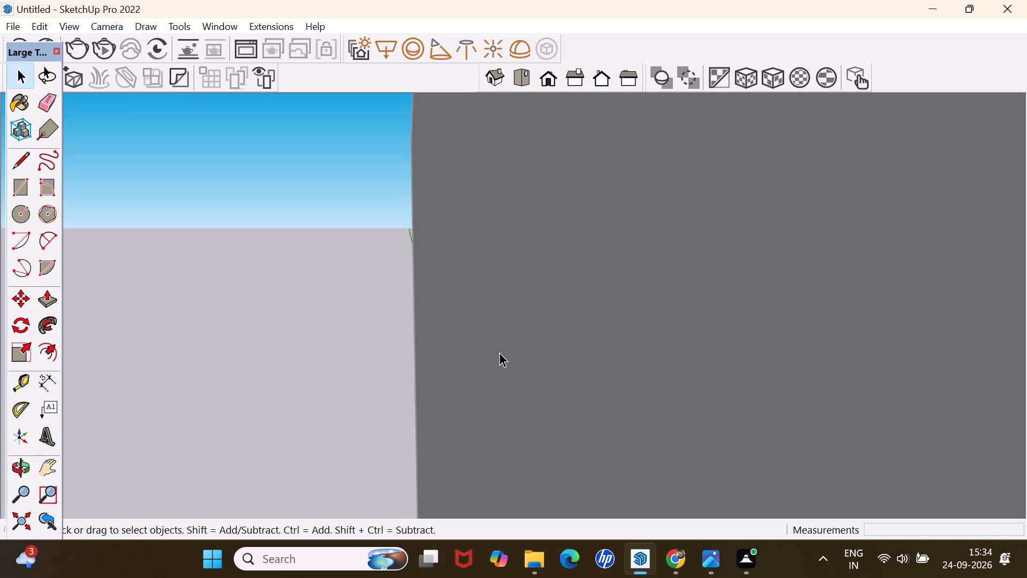
pyautogui.scroll(-20, 499, 352)
pyautogui.scroll(-20, 499, 352)
pyautogui.scroll(-5, 499, 352)
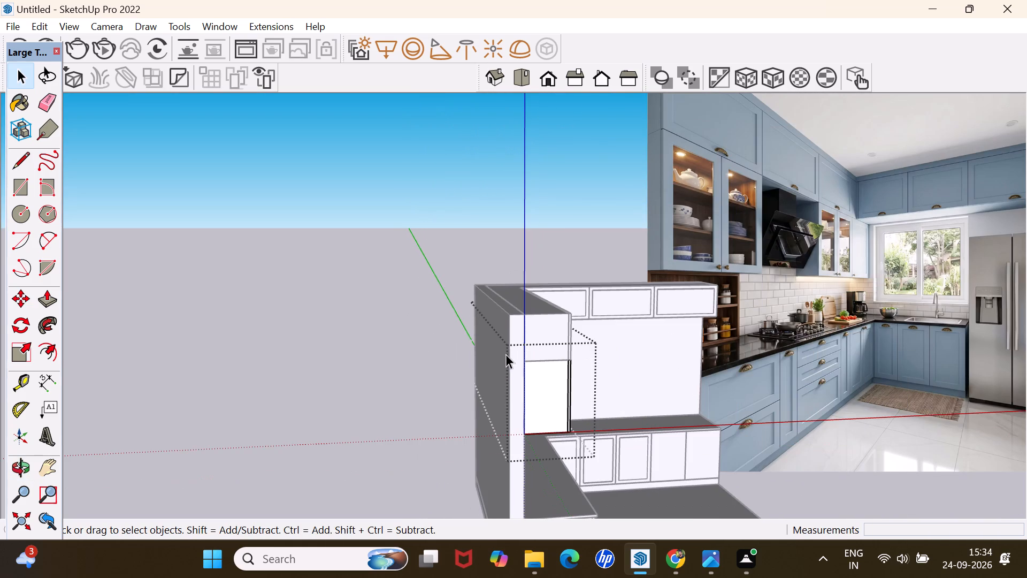
pyautogui.click(436, 357)
pyautogui.scroll(-6, 581, 393)
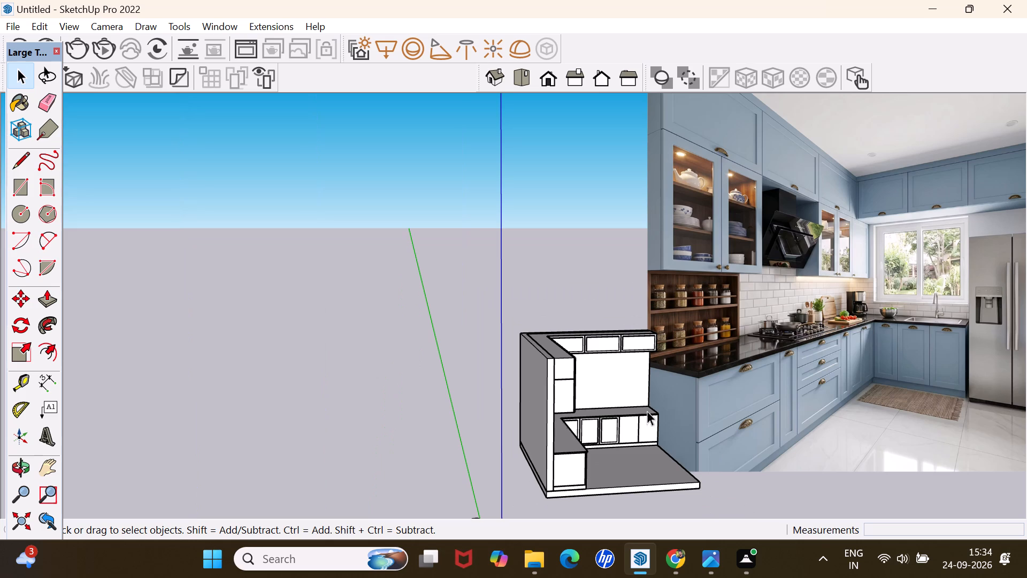
pyautogui.moveTo(670, 401); pyautogui.dragTo(497, 398, button='middle')
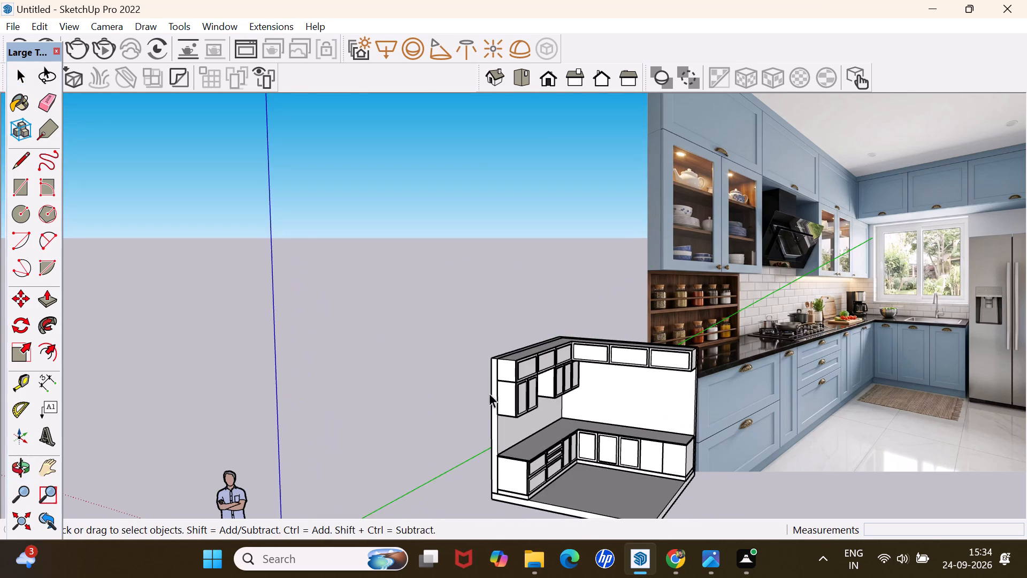
pyautogui.scroll(5, 613, 405)
pyautogui.moveTo(618, 400); pyautogui.dragTo(629, 369, button='middle')
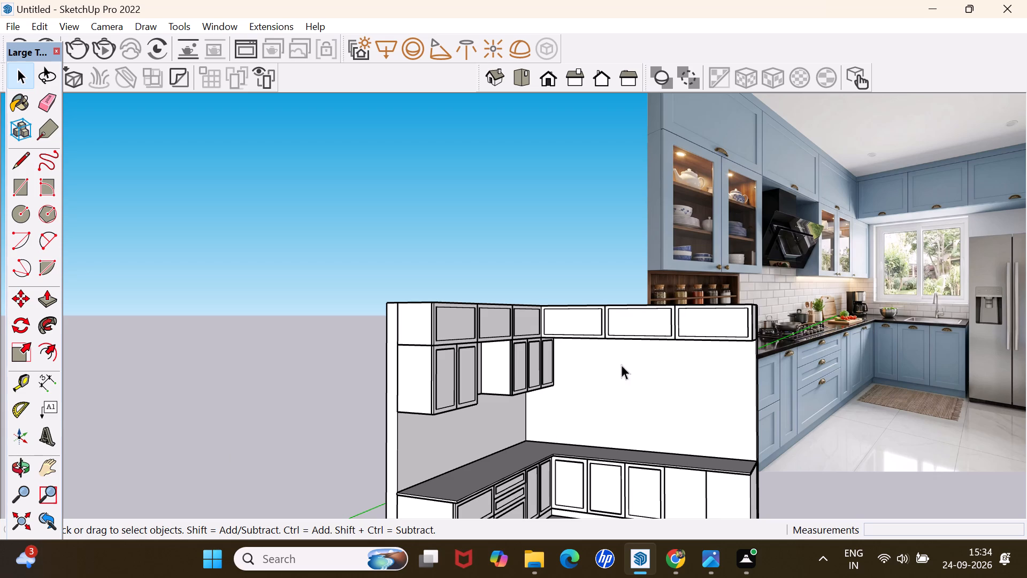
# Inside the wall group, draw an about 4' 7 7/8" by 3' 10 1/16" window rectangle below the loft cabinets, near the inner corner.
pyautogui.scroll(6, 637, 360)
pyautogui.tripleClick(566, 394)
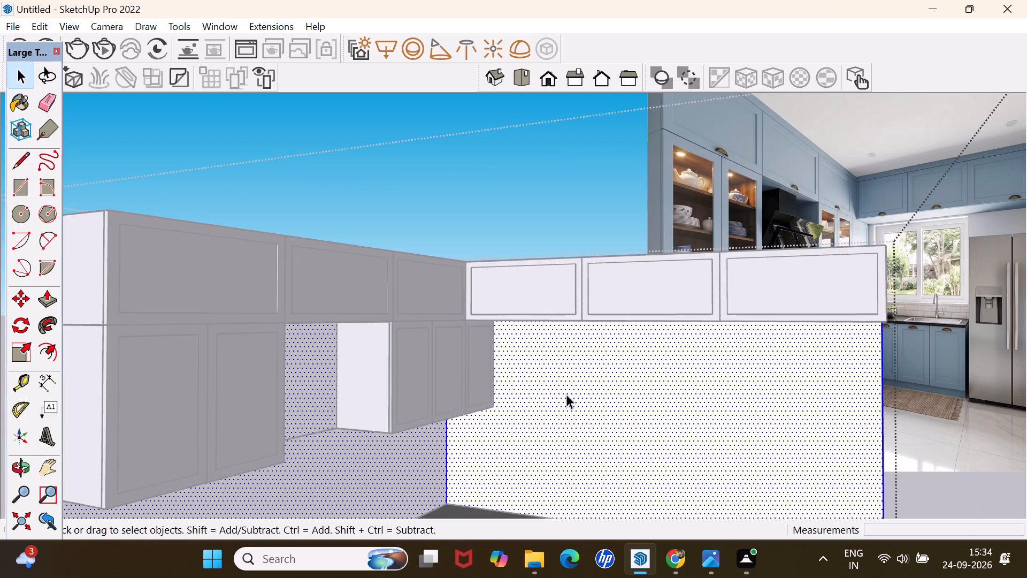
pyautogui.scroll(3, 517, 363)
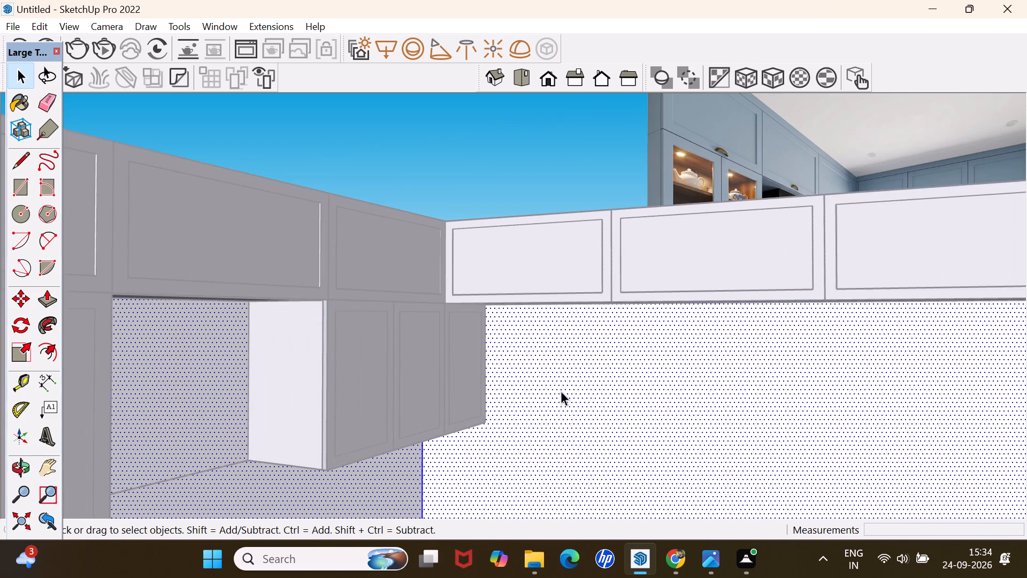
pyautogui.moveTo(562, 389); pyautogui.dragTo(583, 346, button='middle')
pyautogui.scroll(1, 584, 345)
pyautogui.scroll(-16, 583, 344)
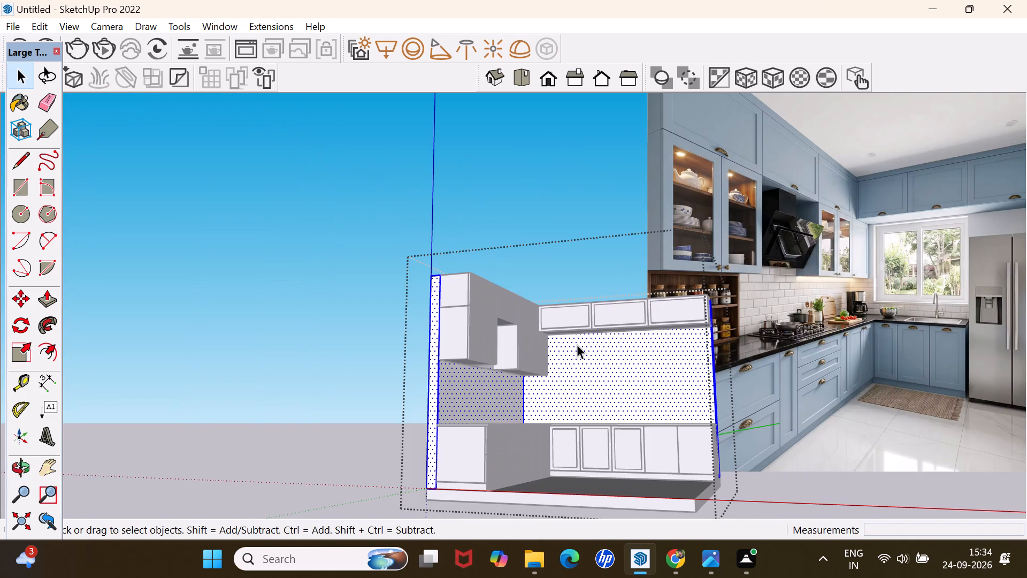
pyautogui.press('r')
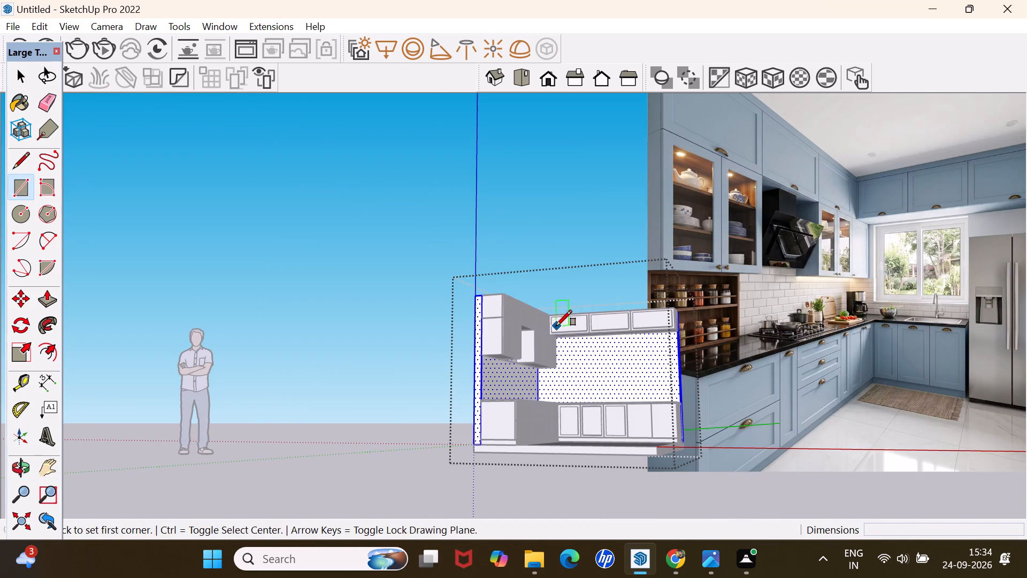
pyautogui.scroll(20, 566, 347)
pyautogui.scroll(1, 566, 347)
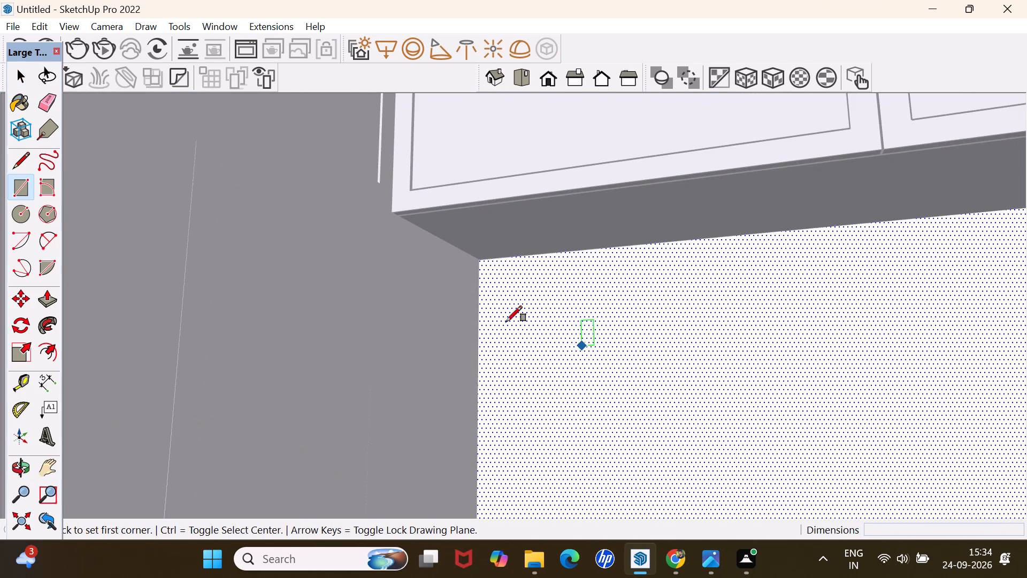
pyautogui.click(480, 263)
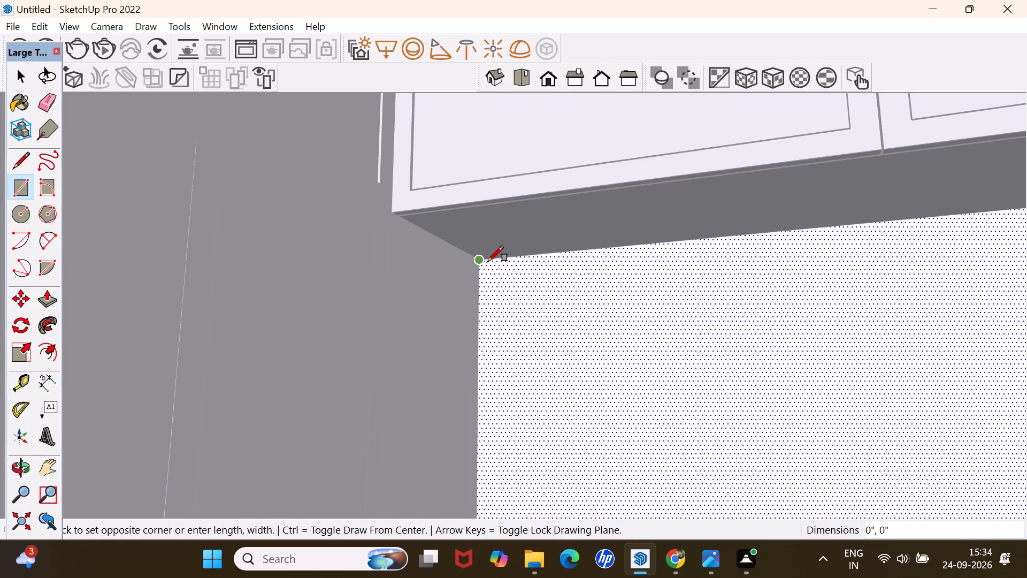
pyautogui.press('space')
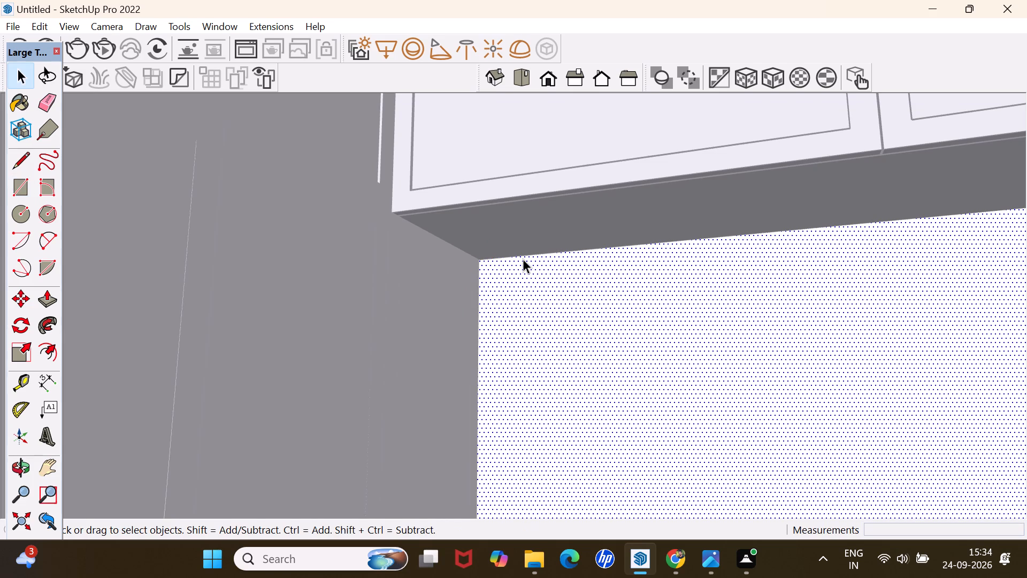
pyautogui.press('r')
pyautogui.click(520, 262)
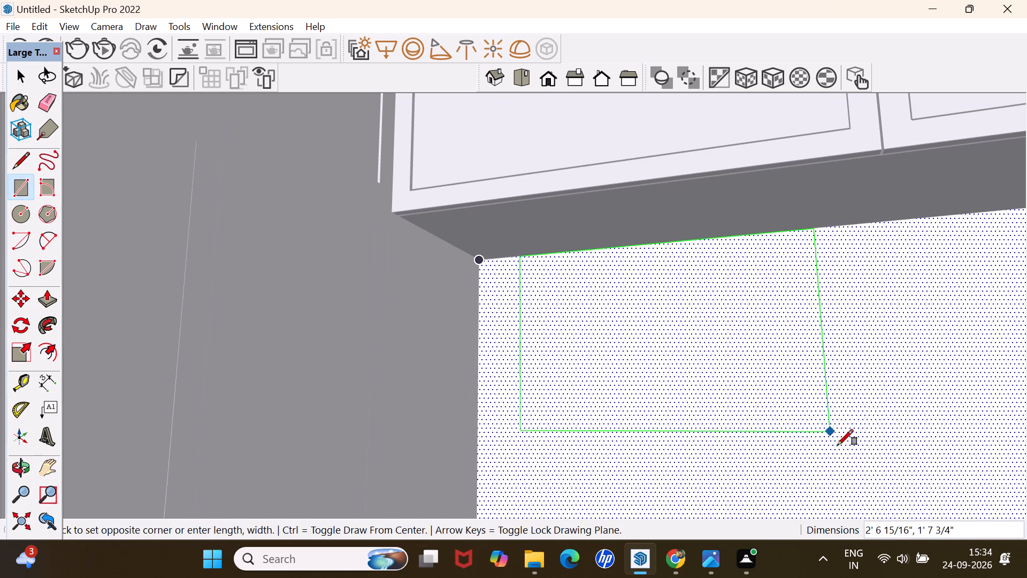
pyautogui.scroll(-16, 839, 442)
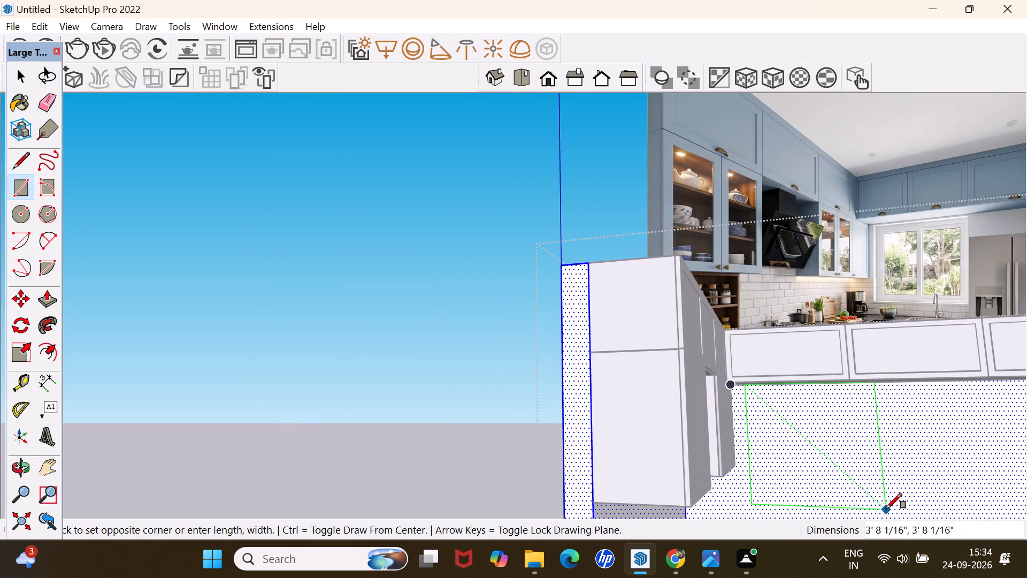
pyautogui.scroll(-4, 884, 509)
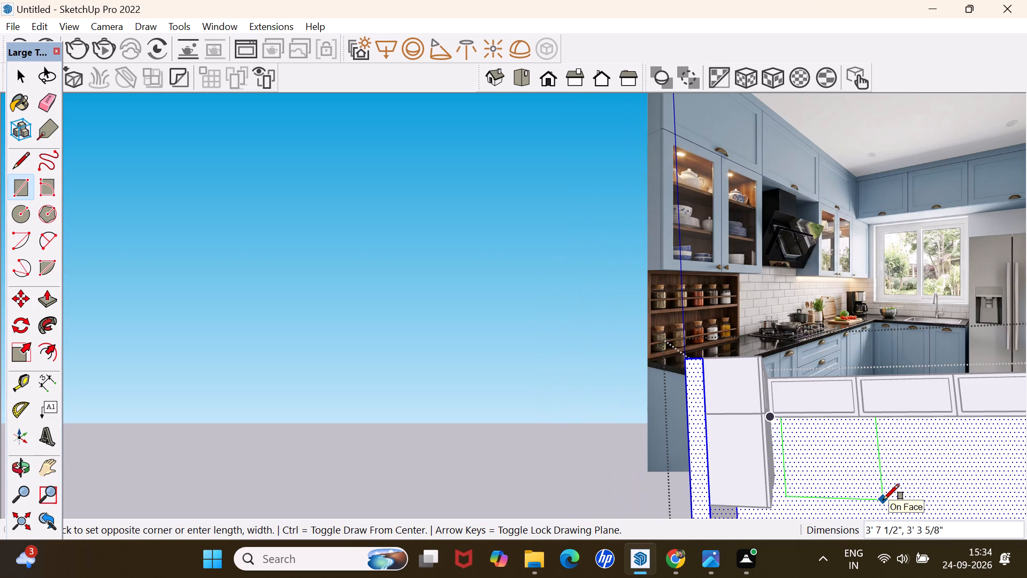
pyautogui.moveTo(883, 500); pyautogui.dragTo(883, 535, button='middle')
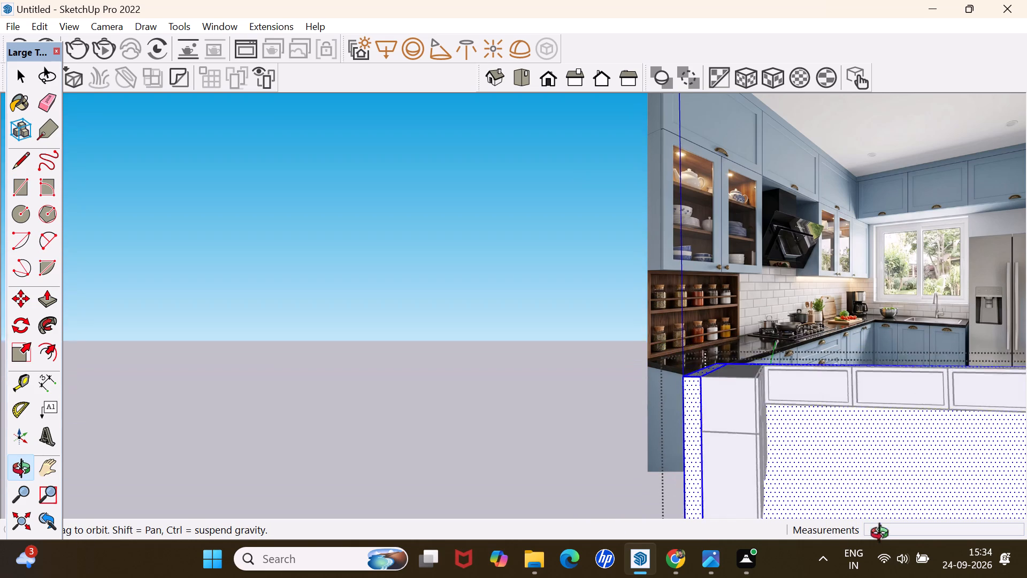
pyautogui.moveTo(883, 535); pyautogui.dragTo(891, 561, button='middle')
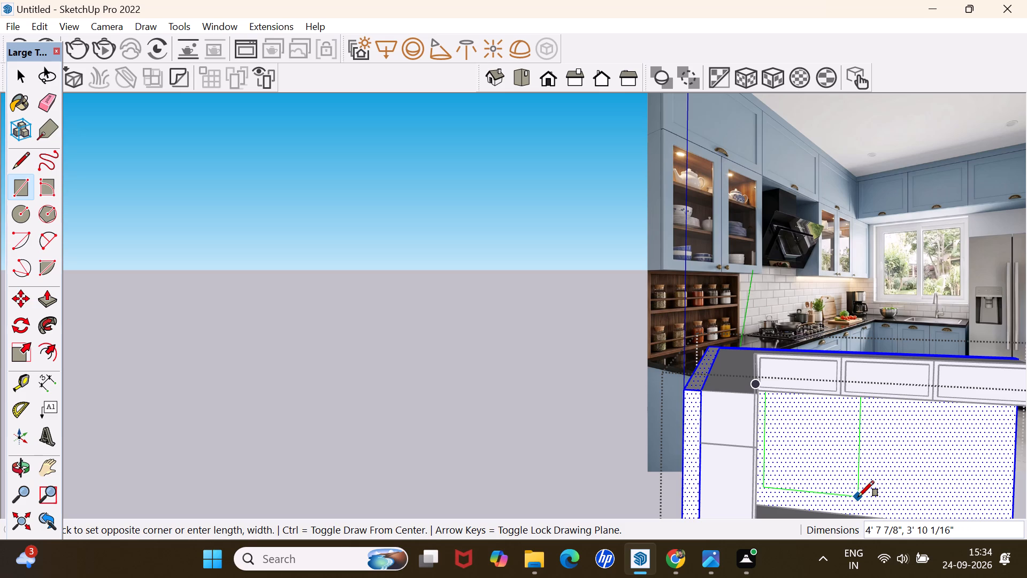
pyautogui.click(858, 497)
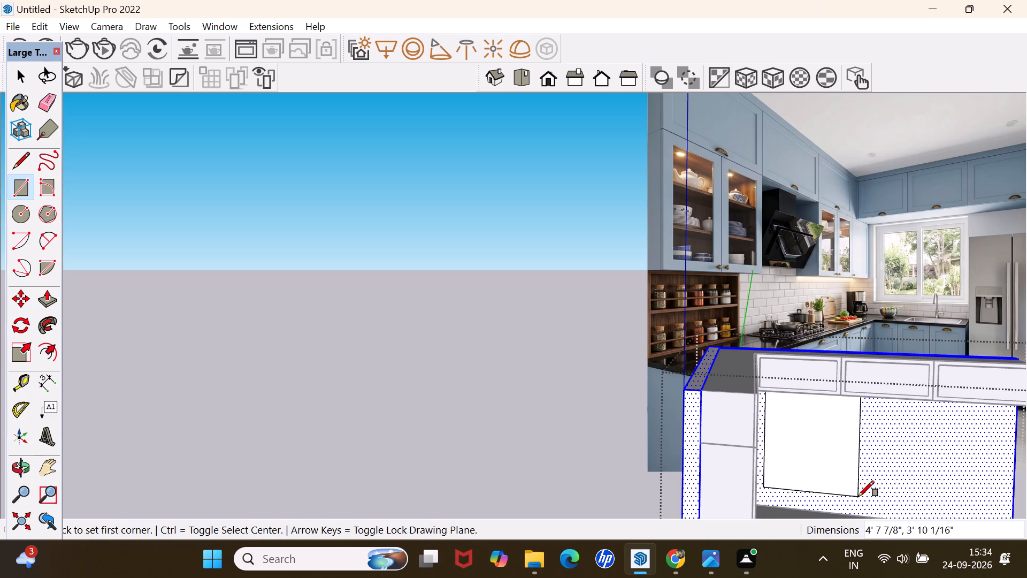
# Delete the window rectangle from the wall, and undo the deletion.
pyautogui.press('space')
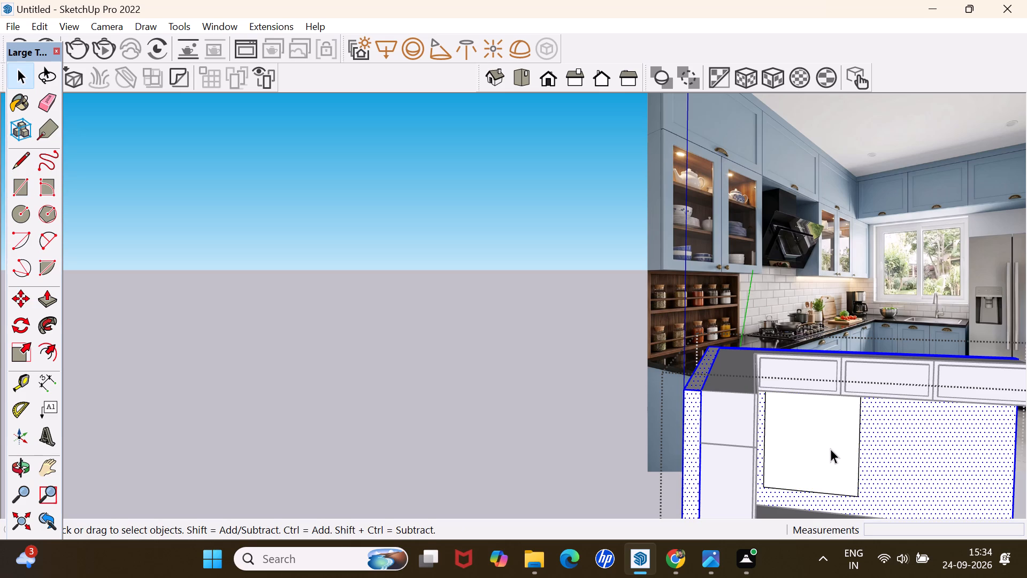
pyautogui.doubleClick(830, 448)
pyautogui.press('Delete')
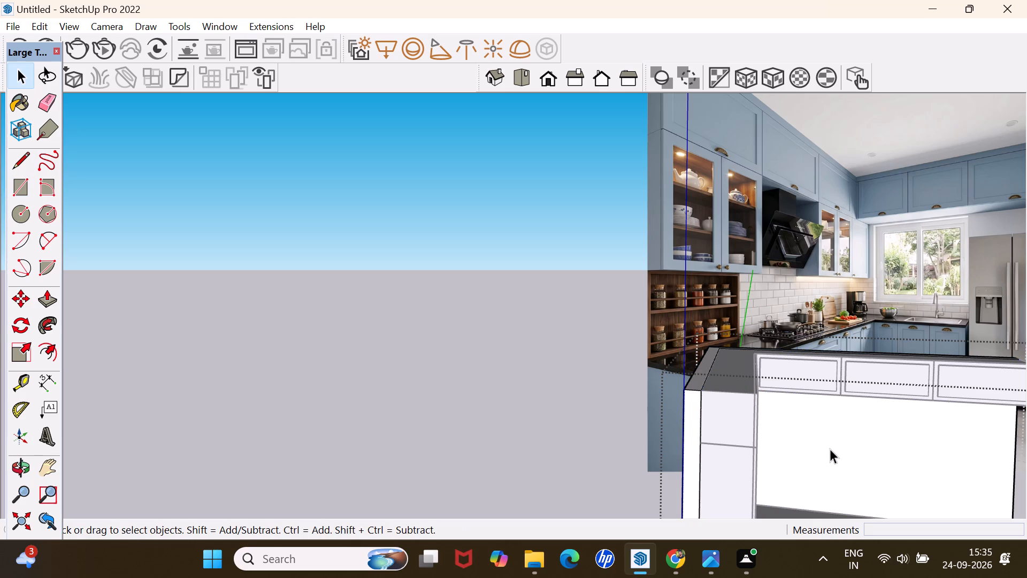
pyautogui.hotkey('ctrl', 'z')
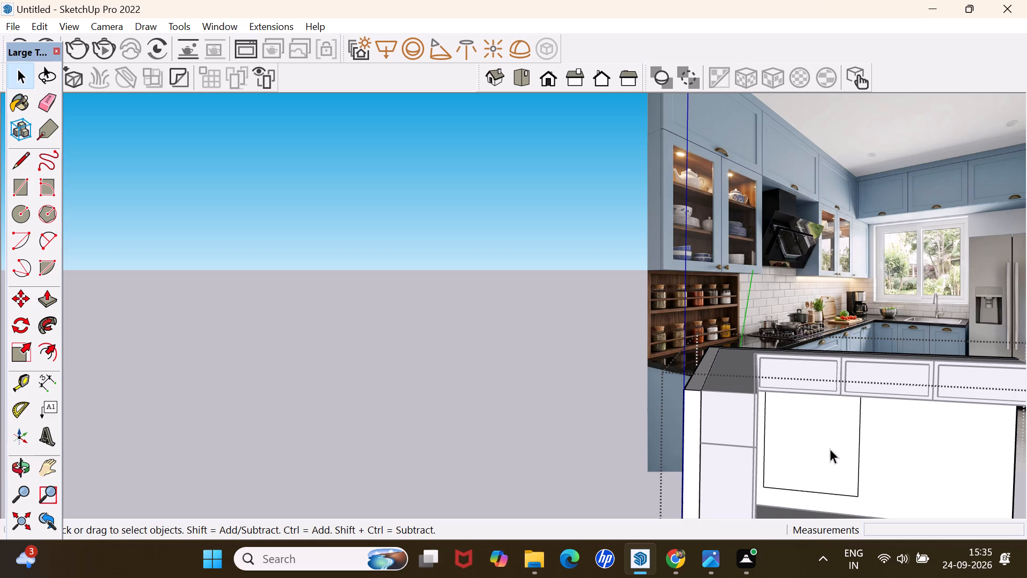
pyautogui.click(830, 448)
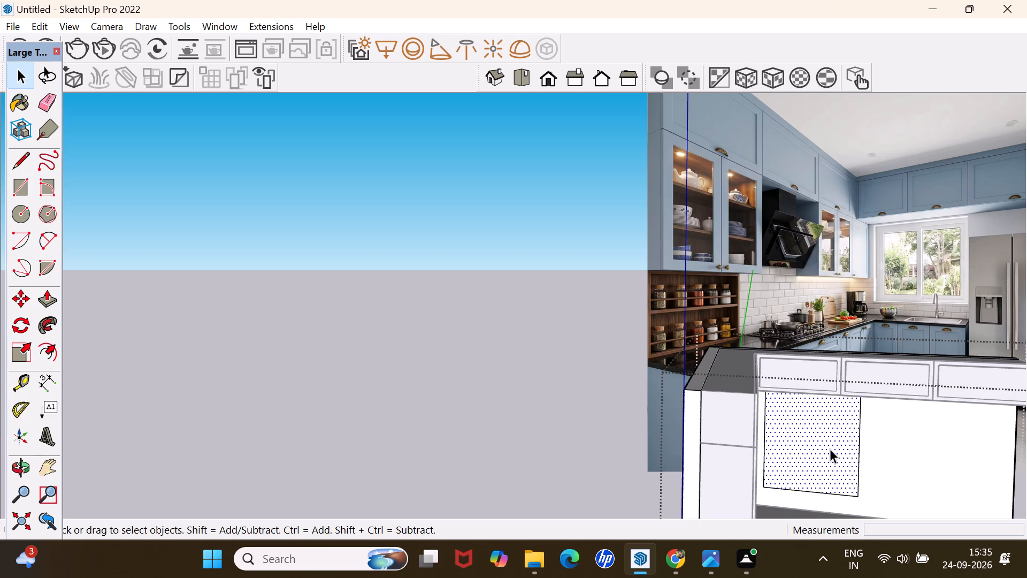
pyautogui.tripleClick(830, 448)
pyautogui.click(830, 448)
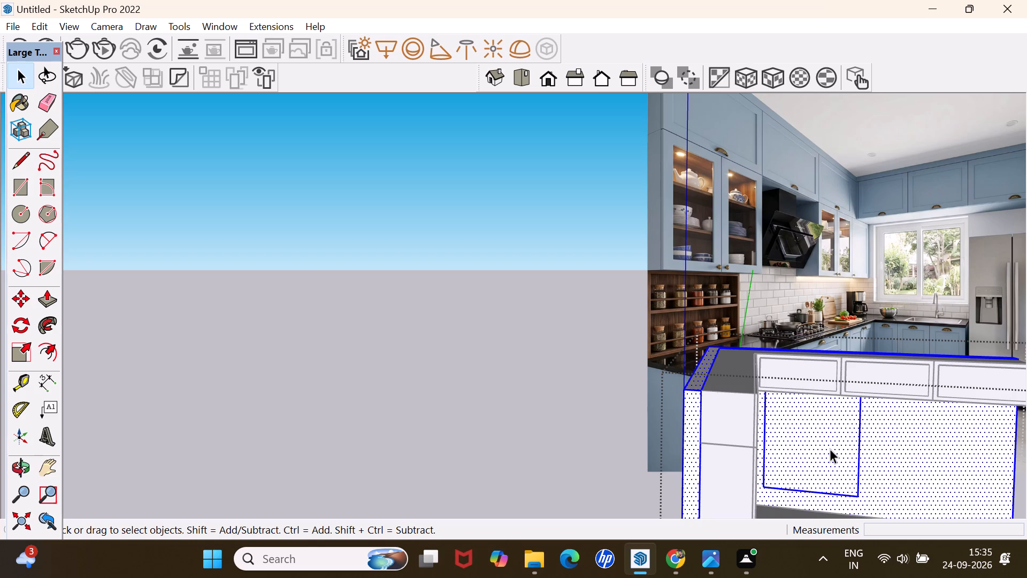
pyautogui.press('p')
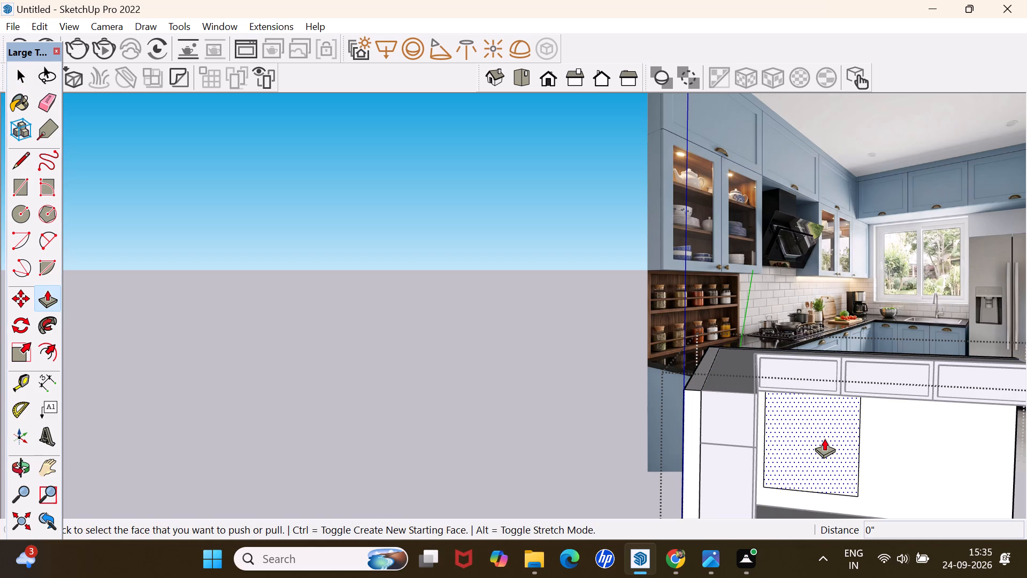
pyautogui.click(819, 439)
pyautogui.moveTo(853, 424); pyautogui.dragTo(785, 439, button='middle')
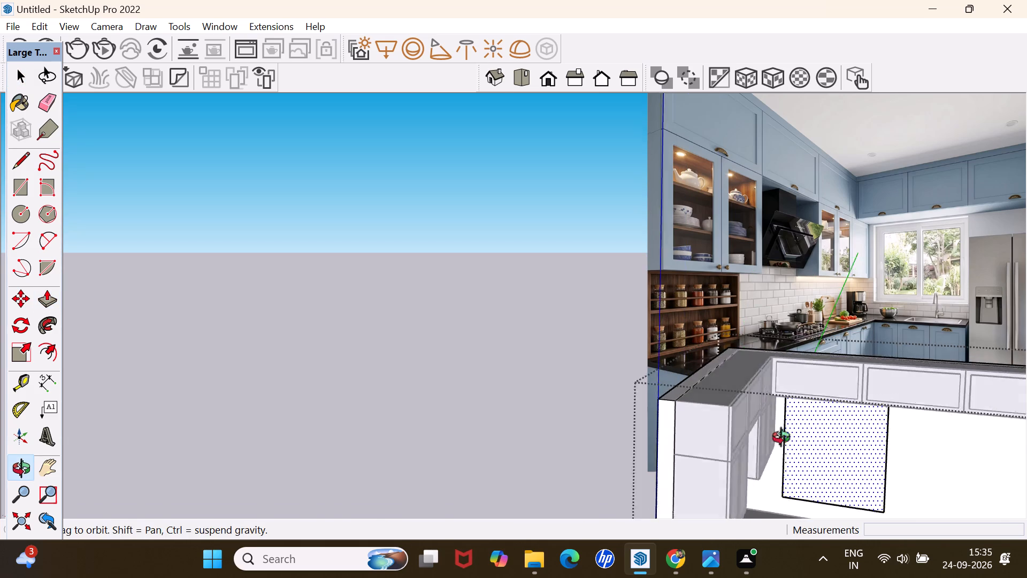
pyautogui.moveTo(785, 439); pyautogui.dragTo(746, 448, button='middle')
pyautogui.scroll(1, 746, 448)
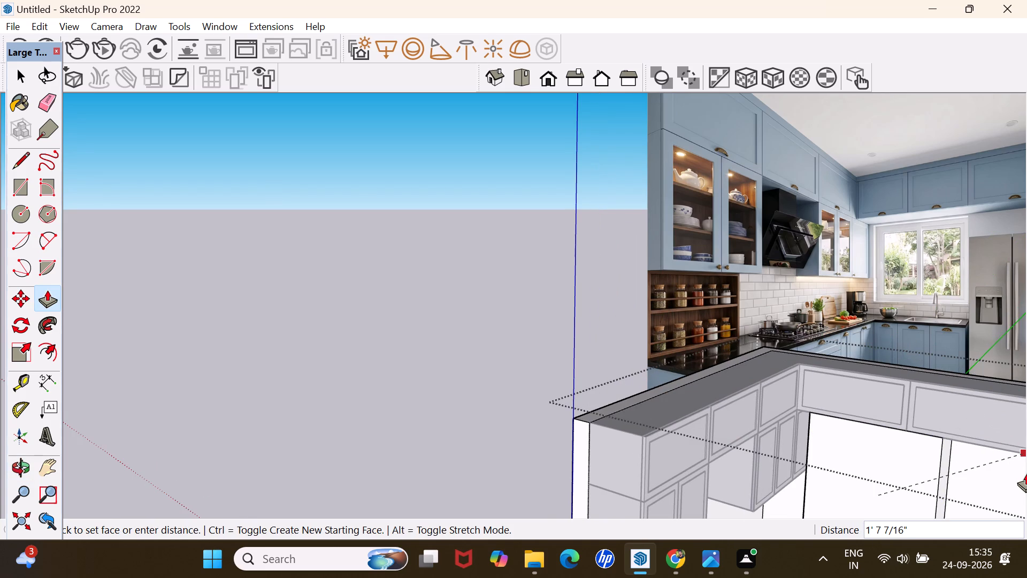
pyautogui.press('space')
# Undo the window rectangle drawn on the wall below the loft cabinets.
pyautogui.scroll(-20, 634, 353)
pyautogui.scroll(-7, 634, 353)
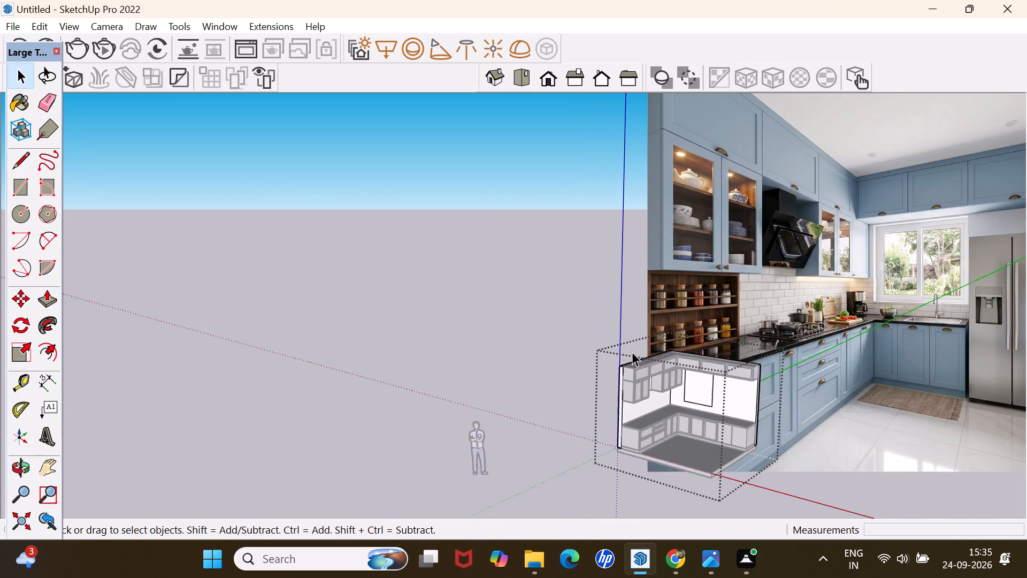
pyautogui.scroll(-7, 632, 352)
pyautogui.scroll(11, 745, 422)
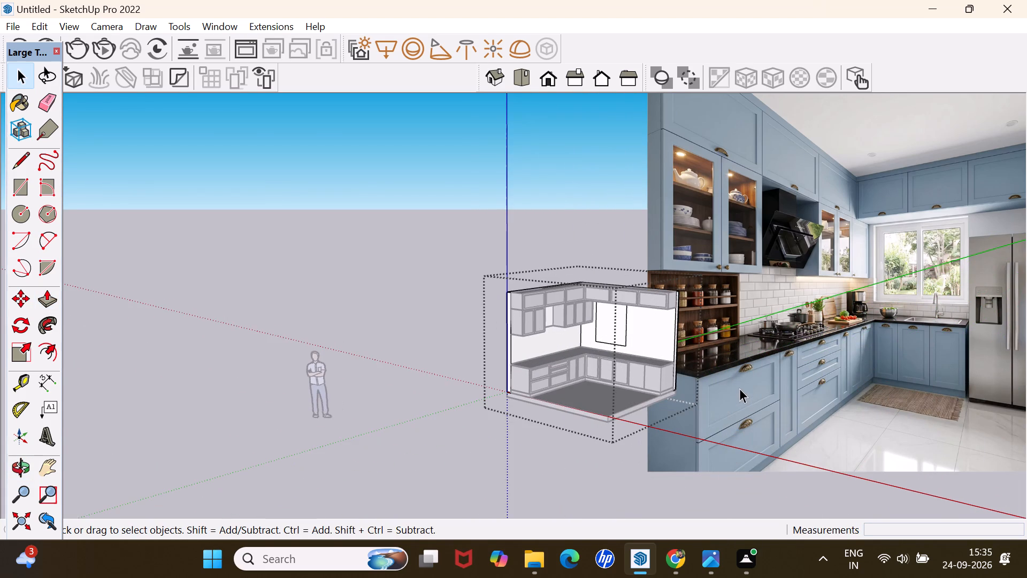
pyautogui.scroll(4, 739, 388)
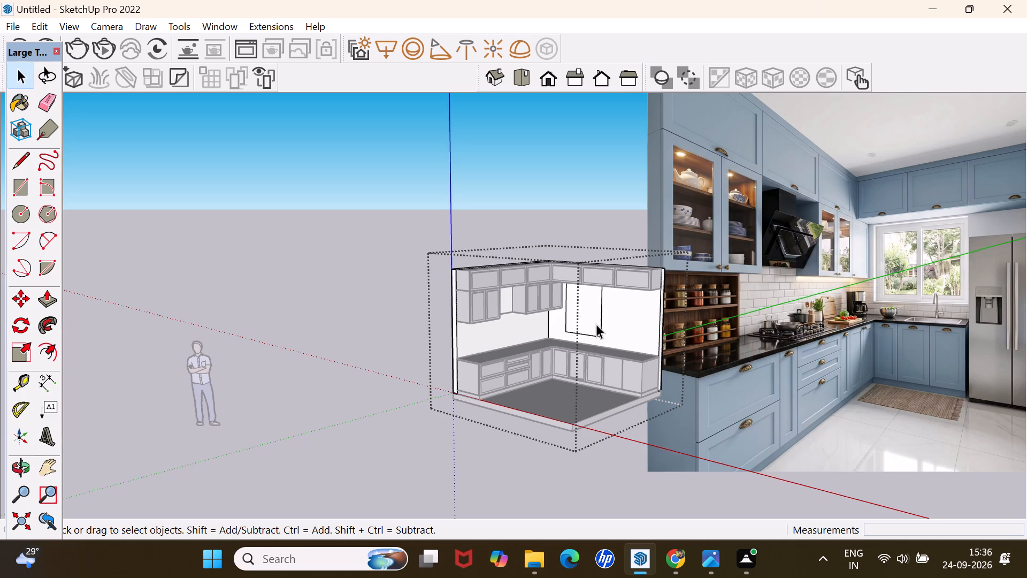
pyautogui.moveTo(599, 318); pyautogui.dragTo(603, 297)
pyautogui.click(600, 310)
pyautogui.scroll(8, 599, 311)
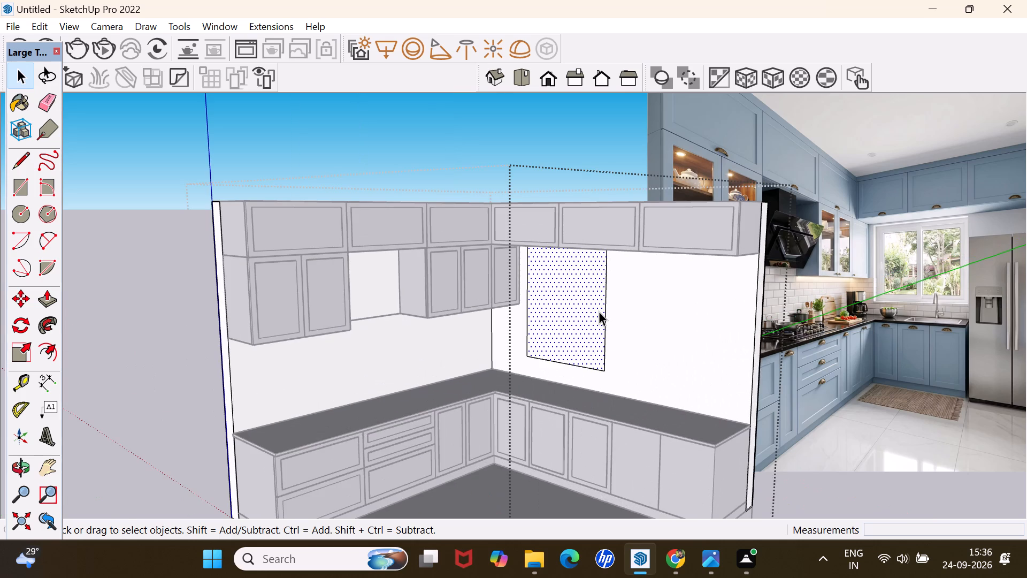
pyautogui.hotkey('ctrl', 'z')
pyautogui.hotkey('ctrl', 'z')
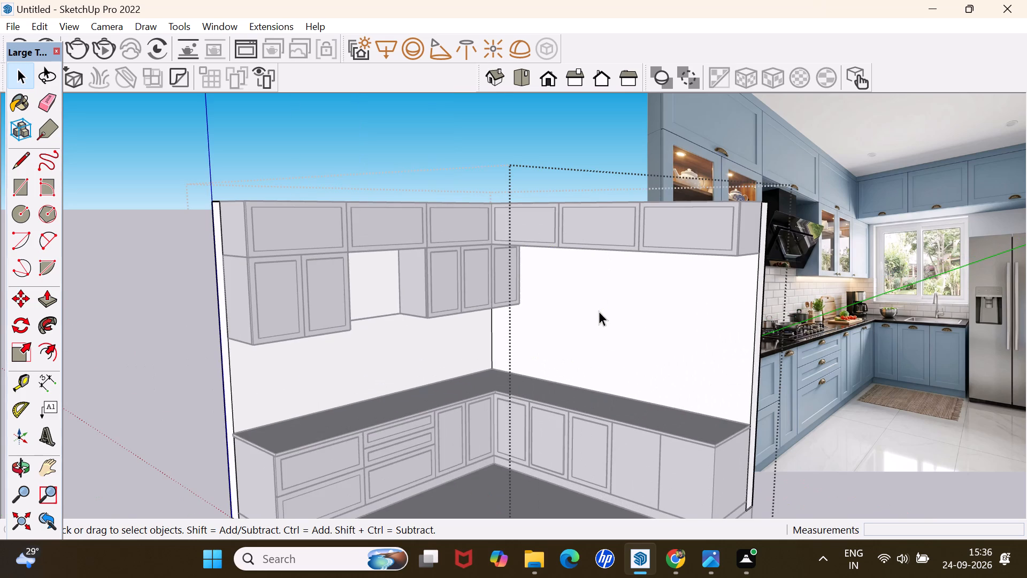
# Draw a window rectangle about 4' 3 3/8" square on the wall, directly below the loft cabinets near the inner corner.
pyautogui.moveTo(599, 311); pyautogui.dragTo(595, 244, button='middle')
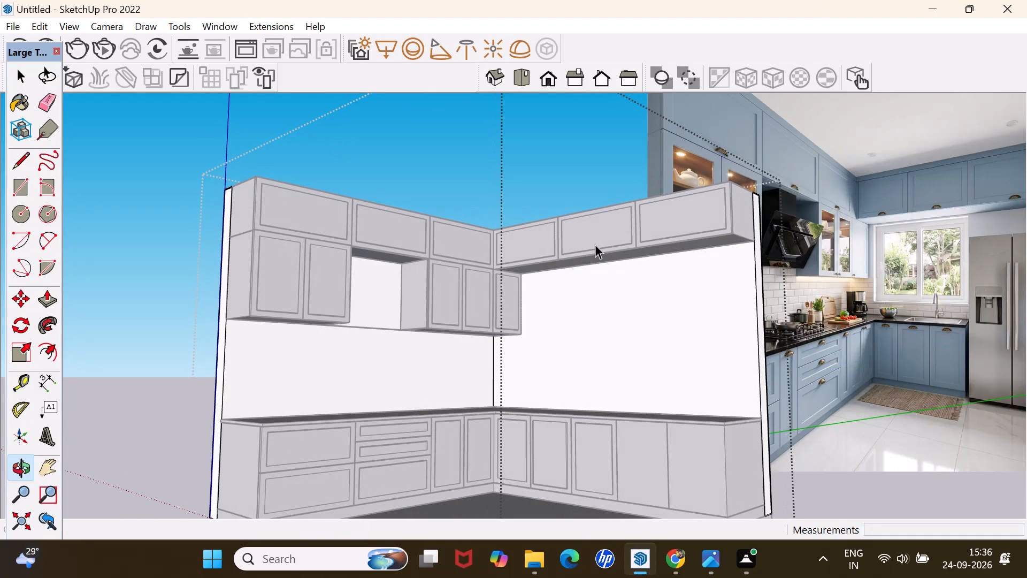
pyautogui.press('r')
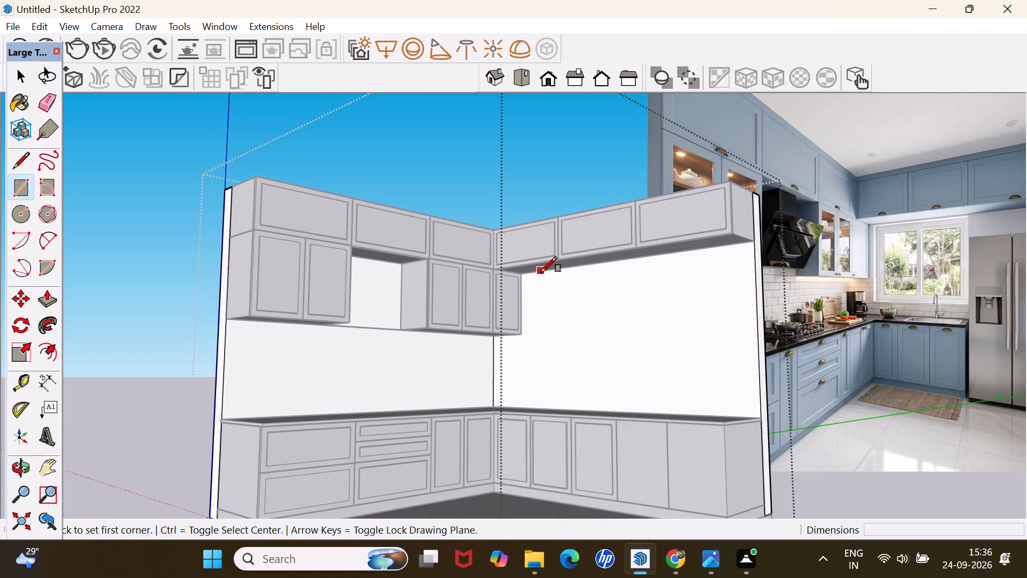
pyautogui.scroll(9, 490, 249)
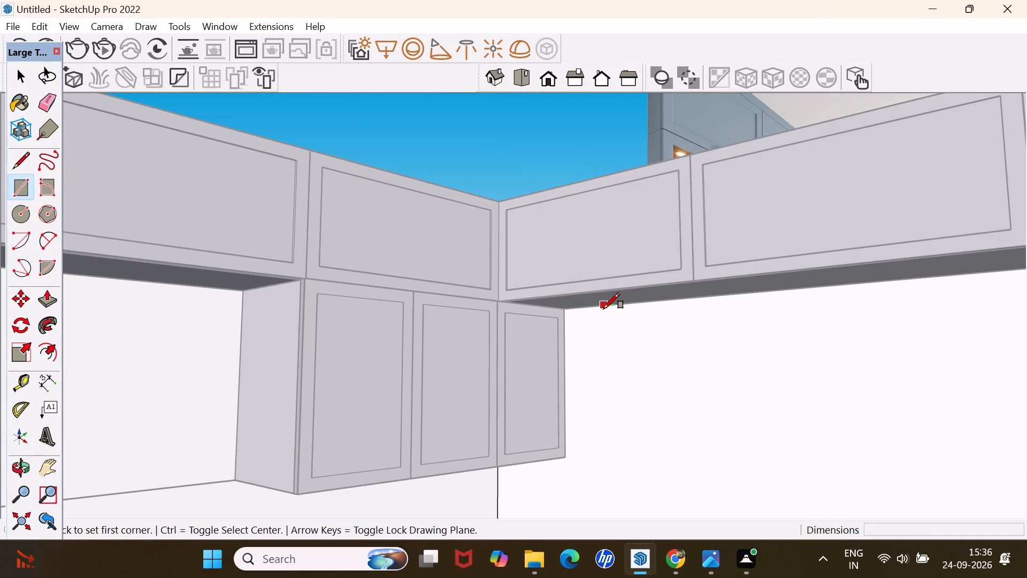
pyautogui.click(603, 309)
pyautogui.scroll(-7, 695, 365)
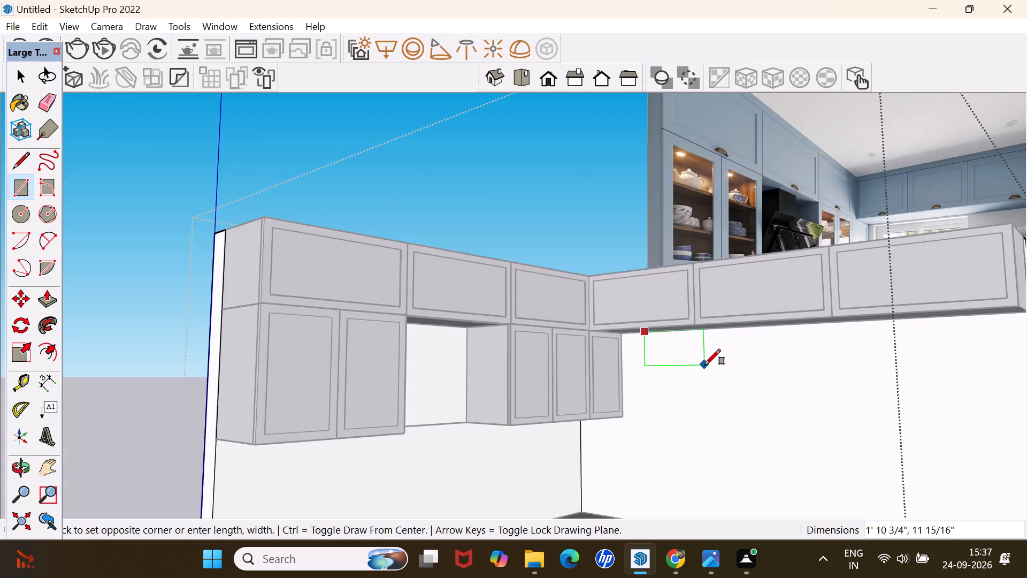
pyautogui.scroll(-5, 704, 365)
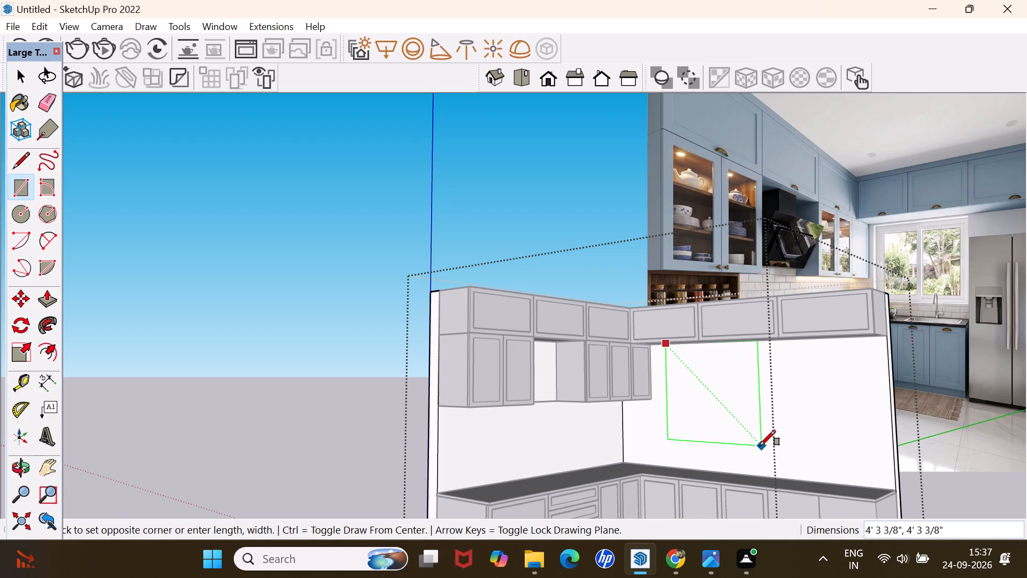
pyautogui.click(760, 446)
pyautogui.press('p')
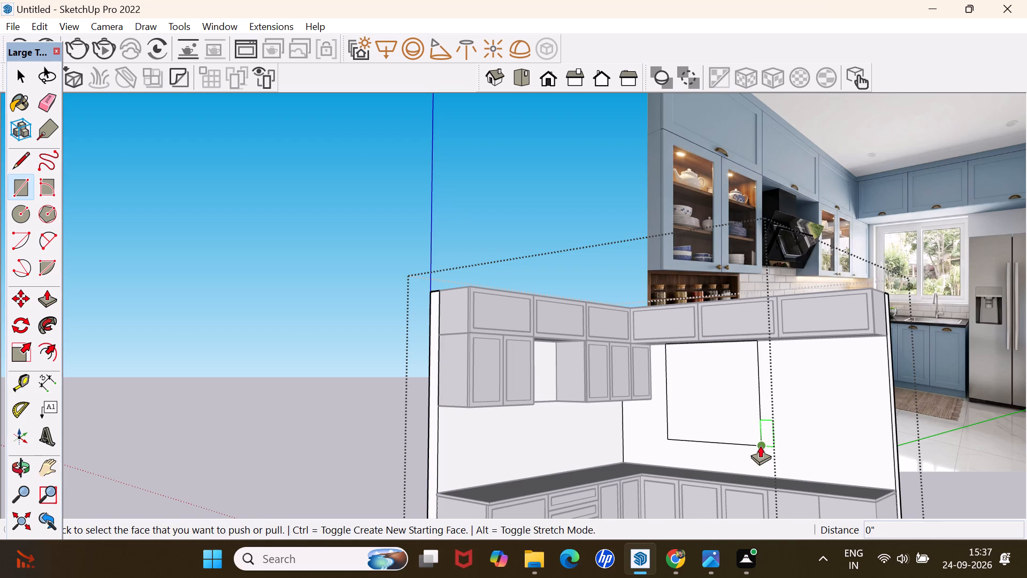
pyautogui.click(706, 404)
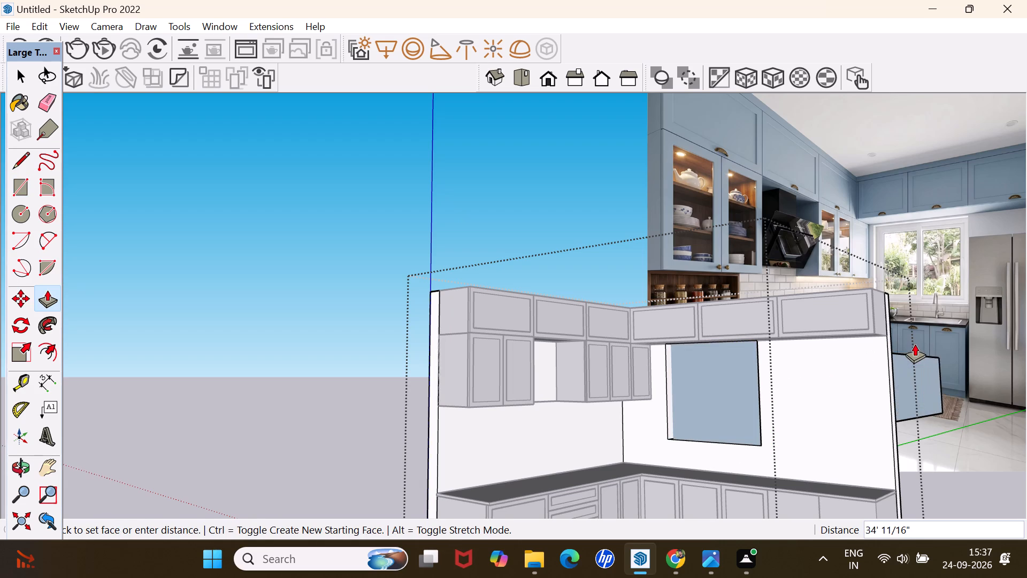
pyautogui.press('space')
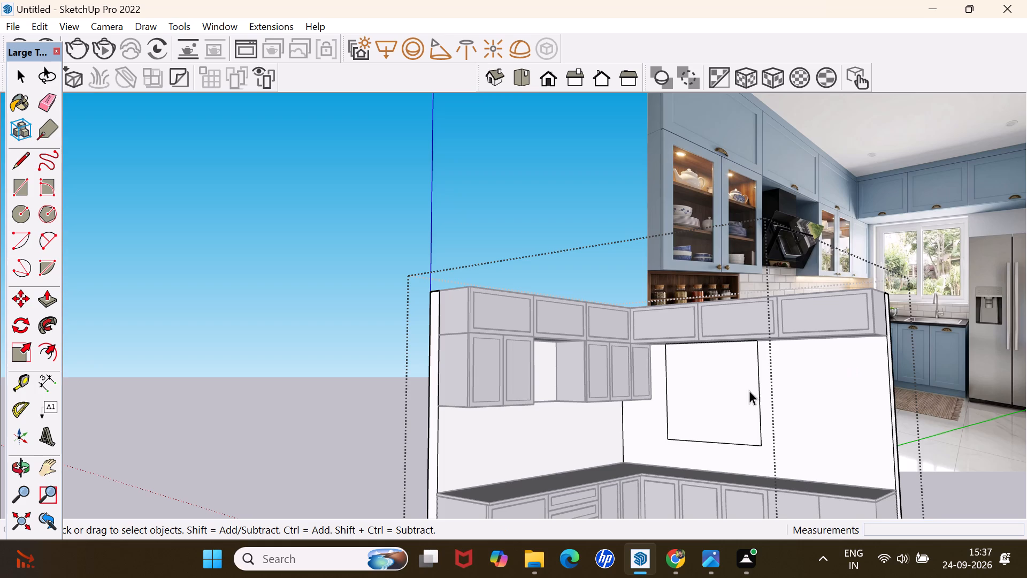
# Push the window rectangle 6" through the wall to cut the opening, and close the wall group.
pyautogui.press('p')
pyautogui.click(712, 372)
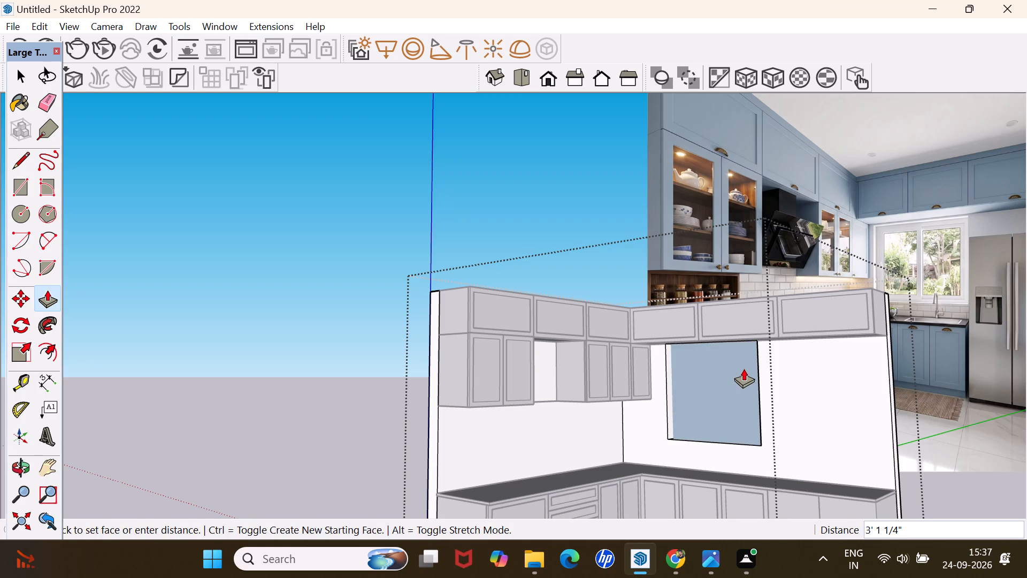
pyautogui.press('6')
pyautogui.press('Return')
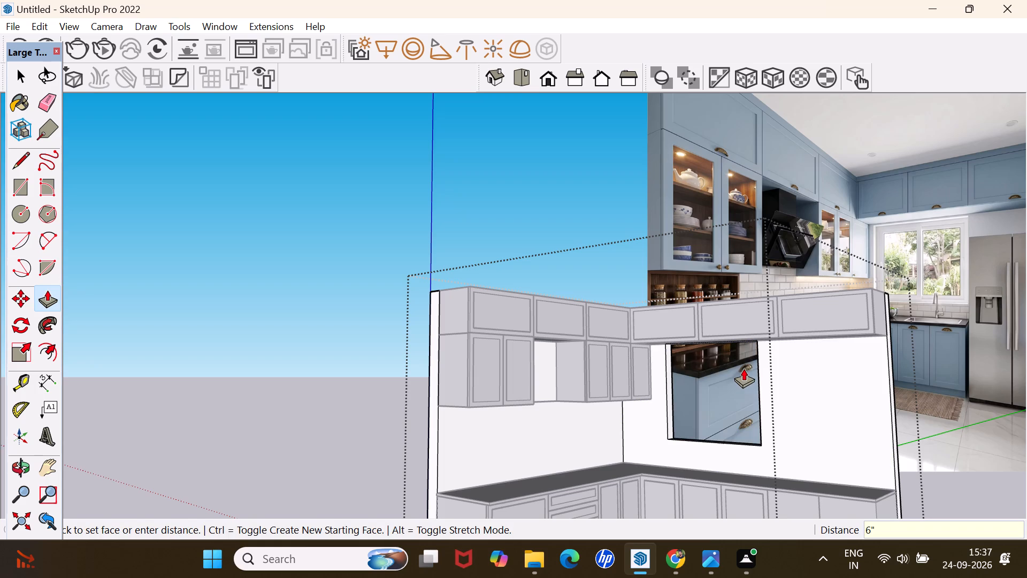
pyautogui.press('space')
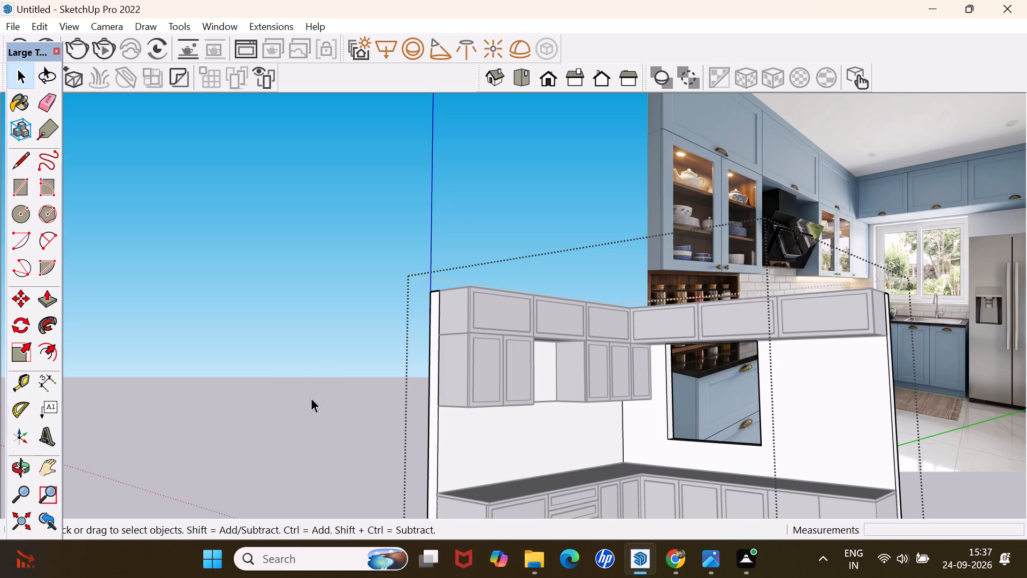
pyautogui.click(51, 462)
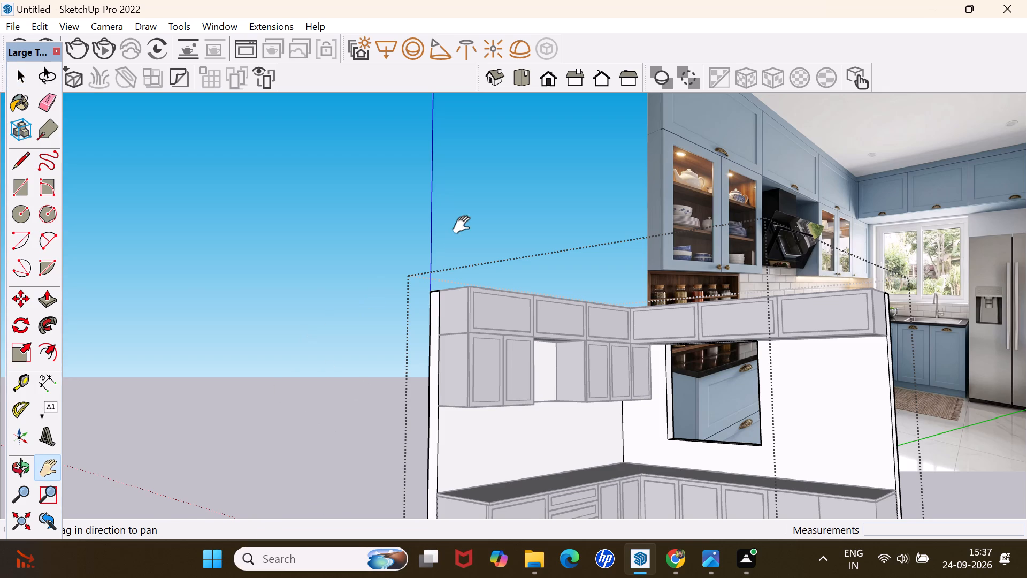
pyautogui.moveTo(466, 220); pyautogui.dragTo(79, 137)
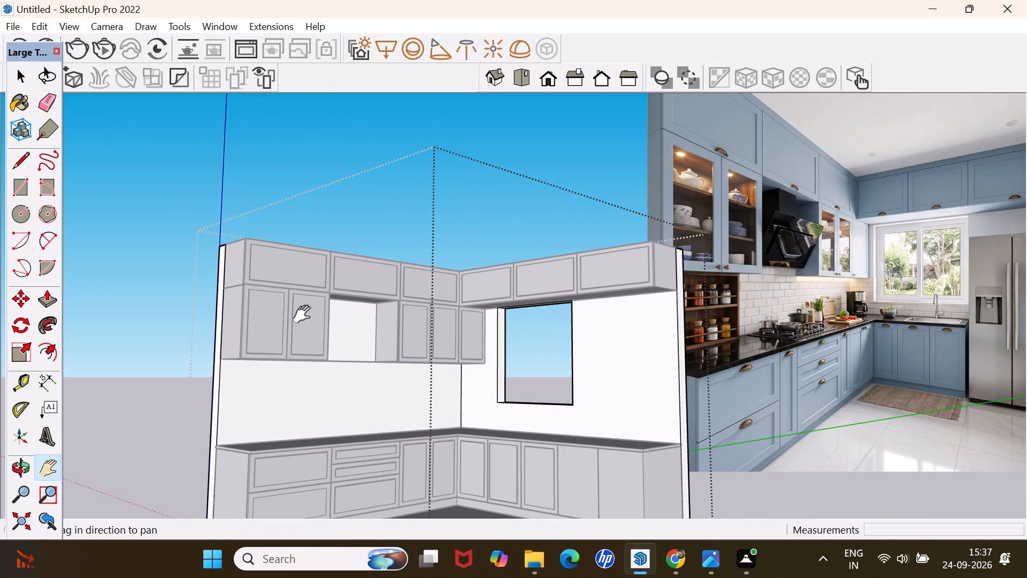
pyautogui.moveTo(304, 316); pyautogui.dragTo(364, 326, button='middle')
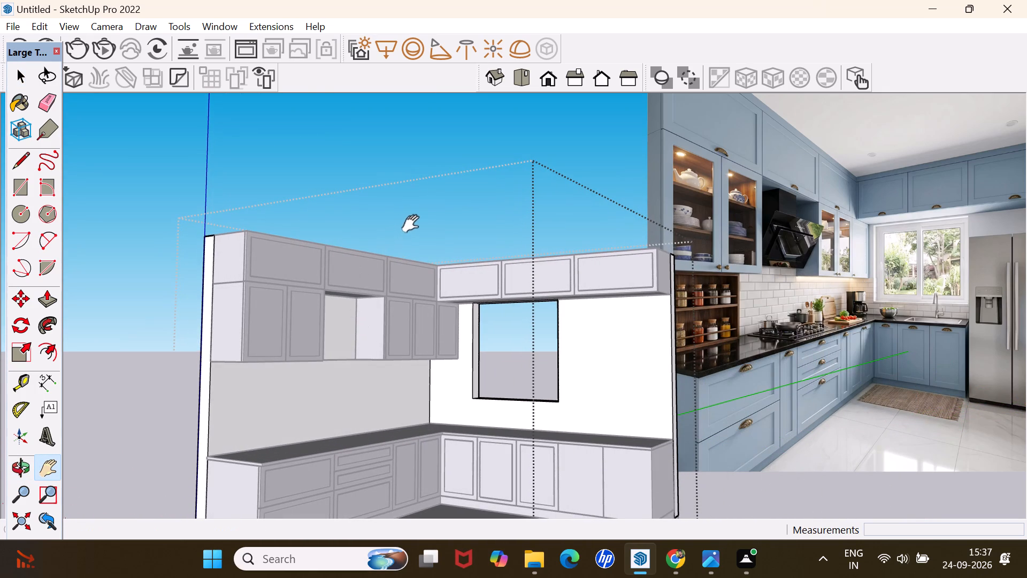
pyautogui.press('space')
pyautogui.click(415, 225)
pyautogui.doubleClick(416, 237)
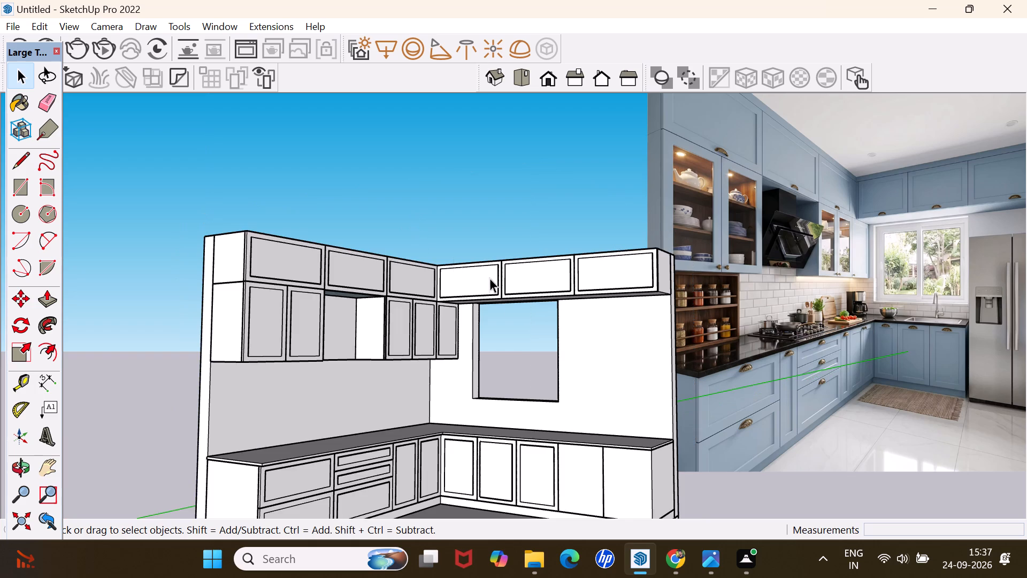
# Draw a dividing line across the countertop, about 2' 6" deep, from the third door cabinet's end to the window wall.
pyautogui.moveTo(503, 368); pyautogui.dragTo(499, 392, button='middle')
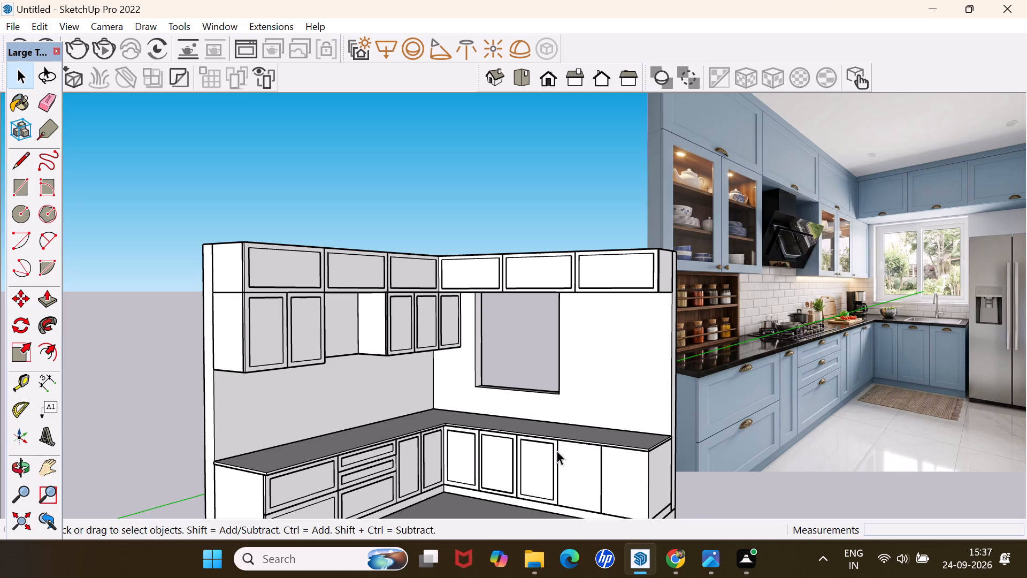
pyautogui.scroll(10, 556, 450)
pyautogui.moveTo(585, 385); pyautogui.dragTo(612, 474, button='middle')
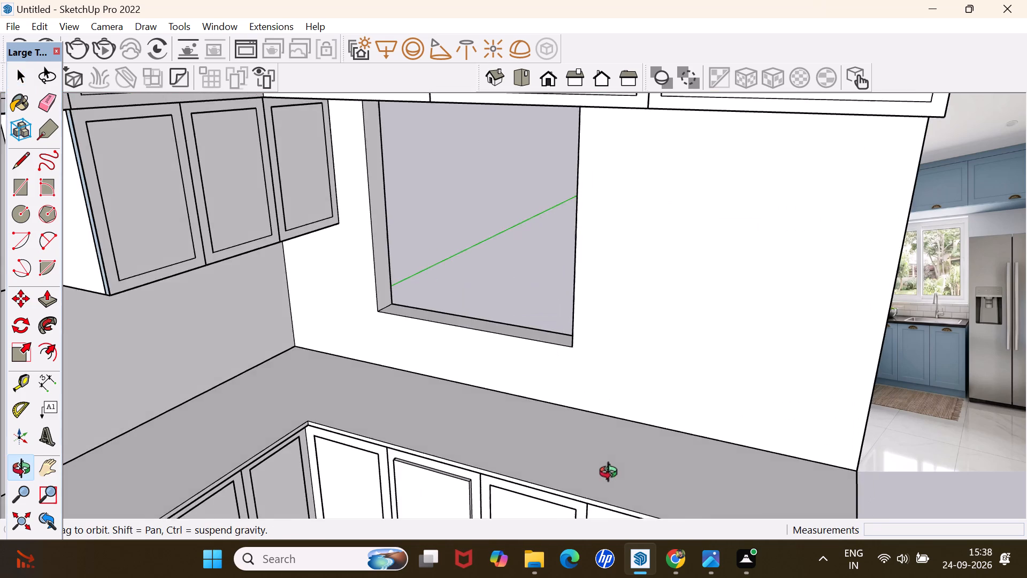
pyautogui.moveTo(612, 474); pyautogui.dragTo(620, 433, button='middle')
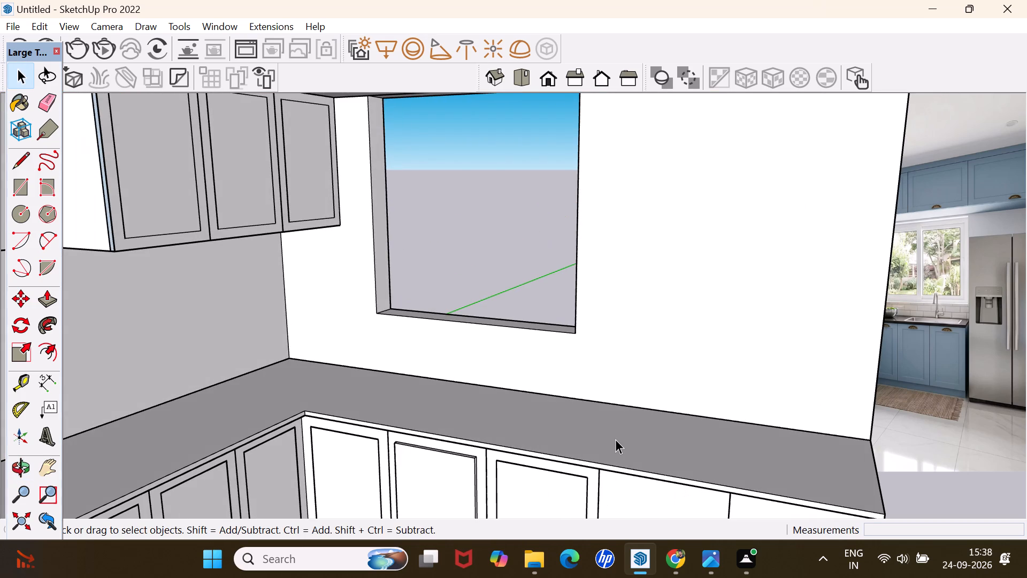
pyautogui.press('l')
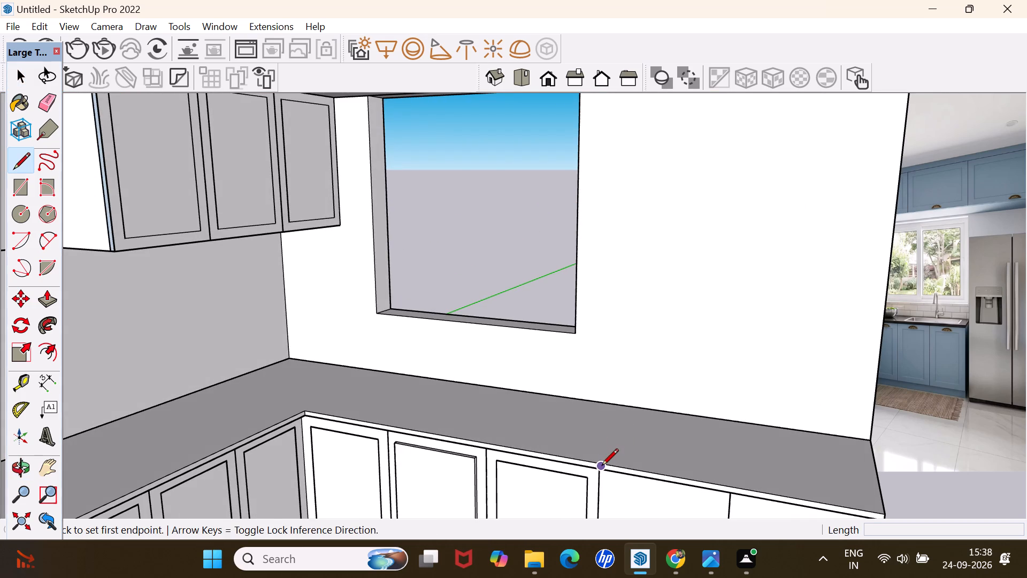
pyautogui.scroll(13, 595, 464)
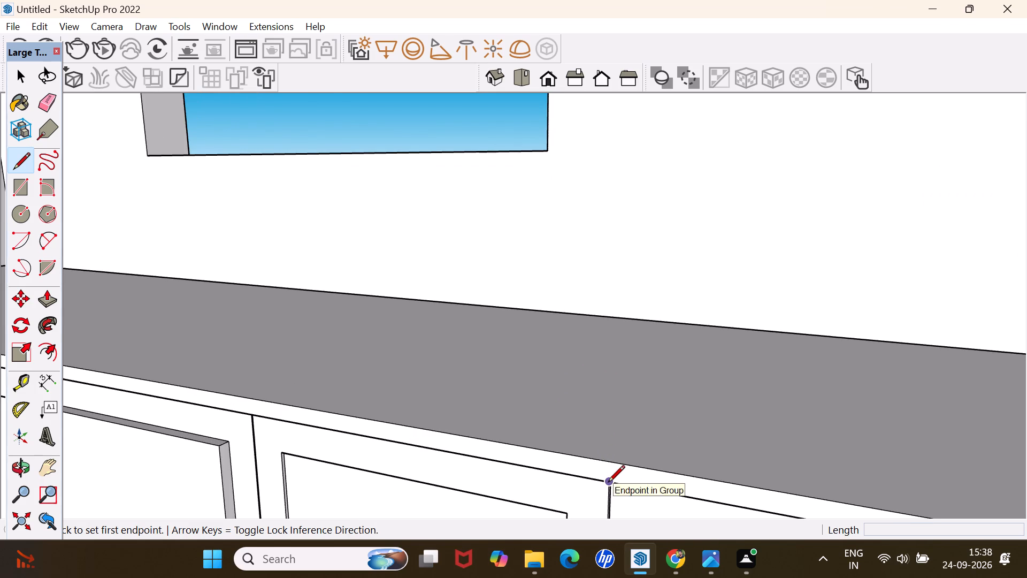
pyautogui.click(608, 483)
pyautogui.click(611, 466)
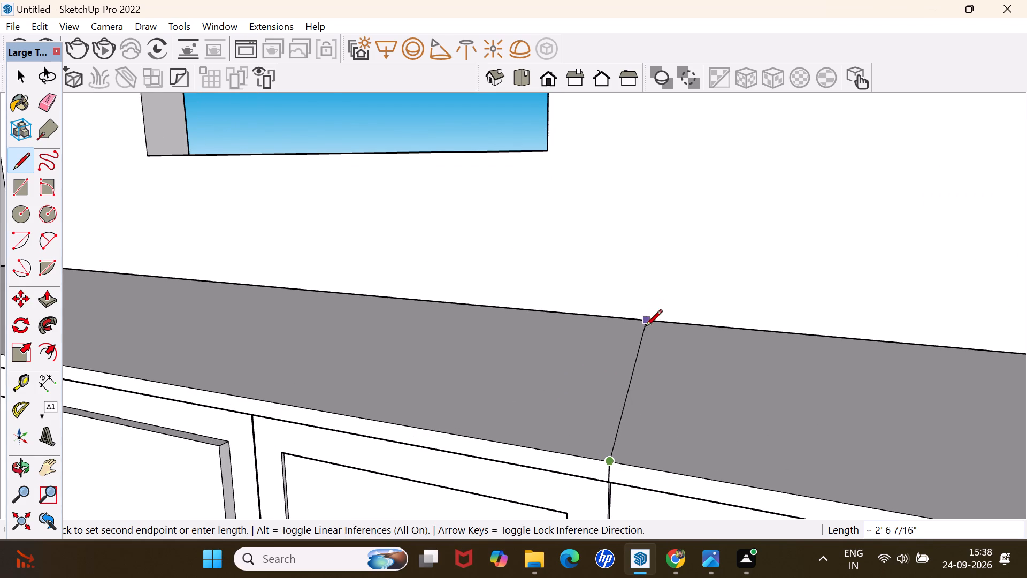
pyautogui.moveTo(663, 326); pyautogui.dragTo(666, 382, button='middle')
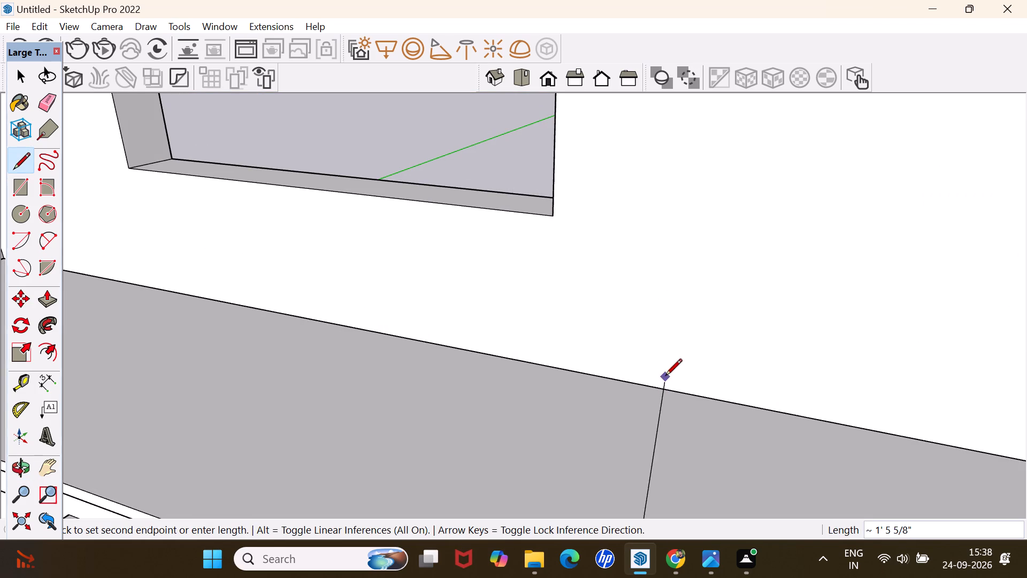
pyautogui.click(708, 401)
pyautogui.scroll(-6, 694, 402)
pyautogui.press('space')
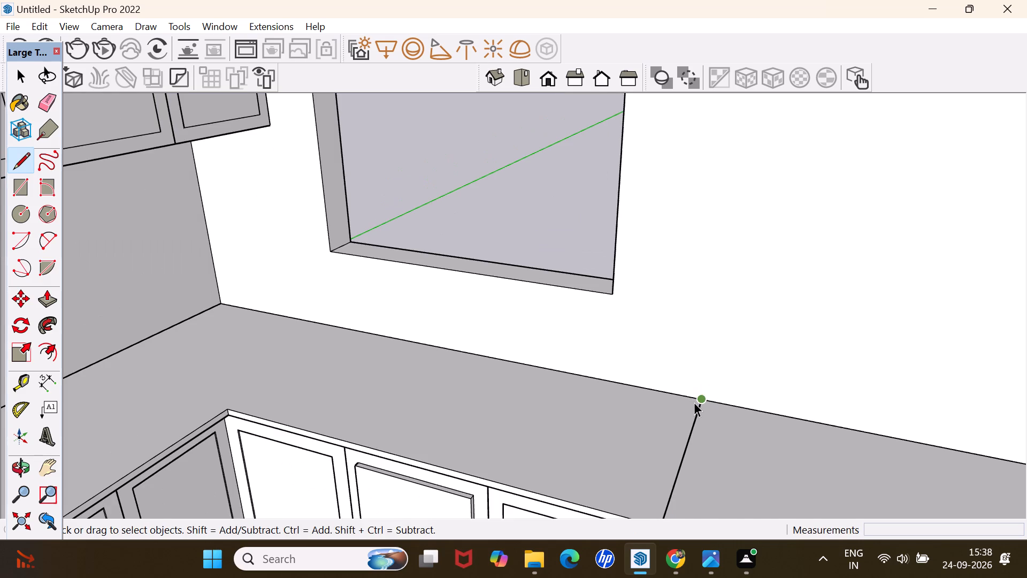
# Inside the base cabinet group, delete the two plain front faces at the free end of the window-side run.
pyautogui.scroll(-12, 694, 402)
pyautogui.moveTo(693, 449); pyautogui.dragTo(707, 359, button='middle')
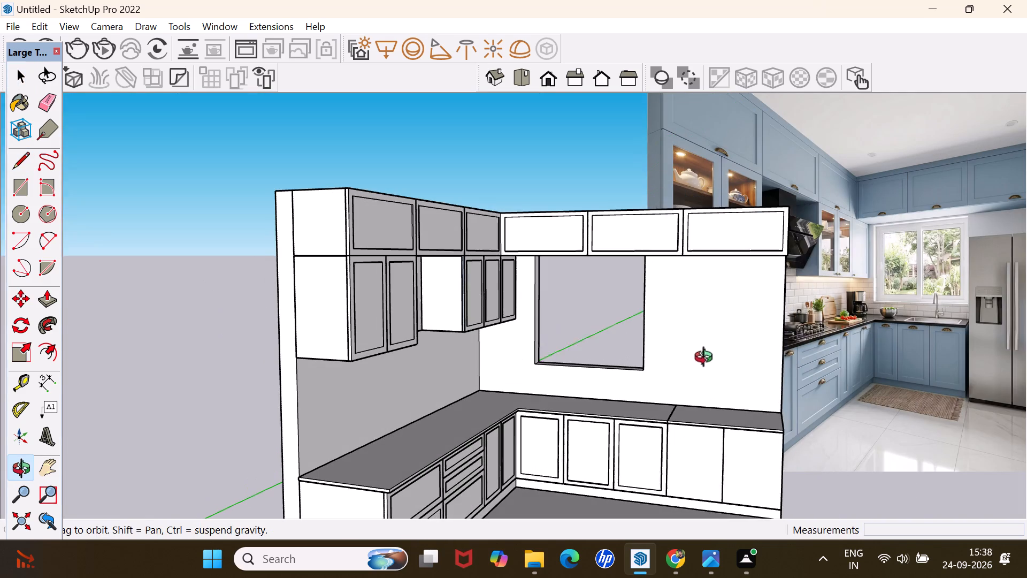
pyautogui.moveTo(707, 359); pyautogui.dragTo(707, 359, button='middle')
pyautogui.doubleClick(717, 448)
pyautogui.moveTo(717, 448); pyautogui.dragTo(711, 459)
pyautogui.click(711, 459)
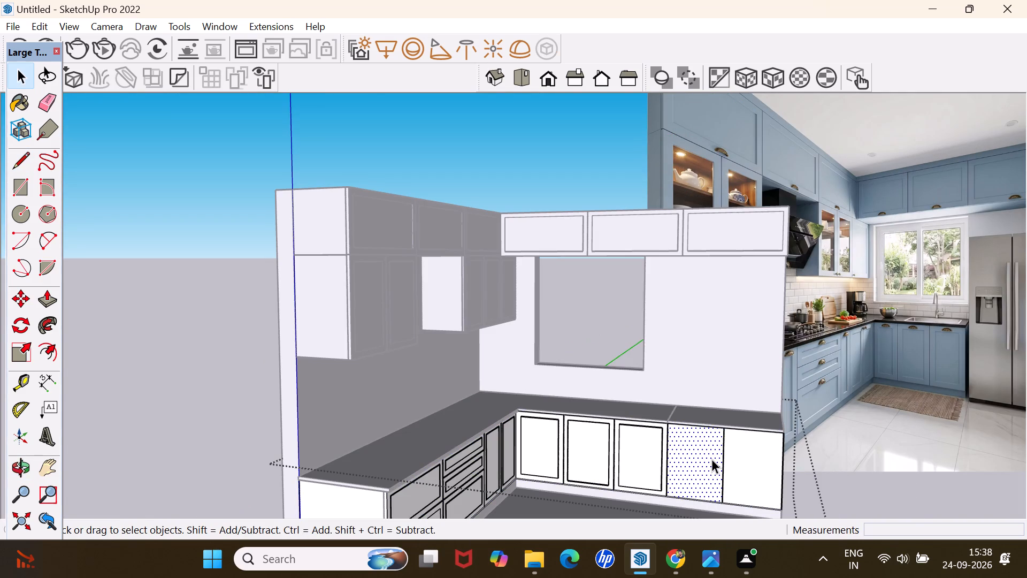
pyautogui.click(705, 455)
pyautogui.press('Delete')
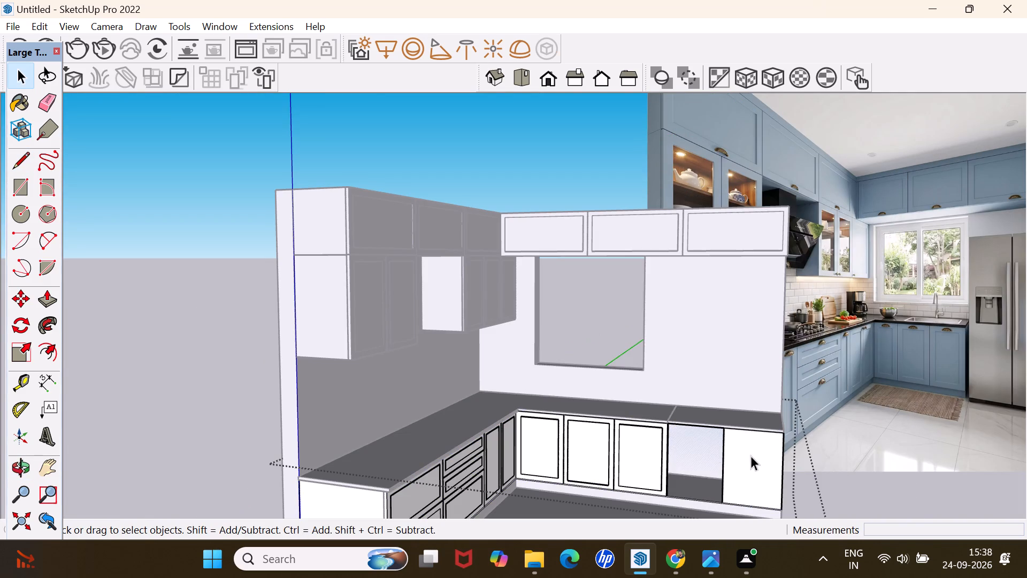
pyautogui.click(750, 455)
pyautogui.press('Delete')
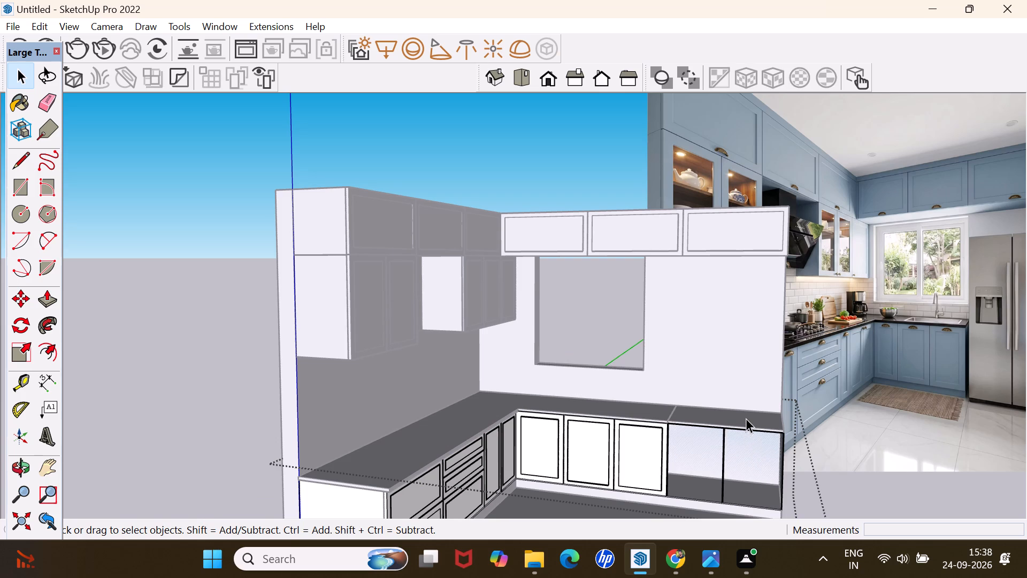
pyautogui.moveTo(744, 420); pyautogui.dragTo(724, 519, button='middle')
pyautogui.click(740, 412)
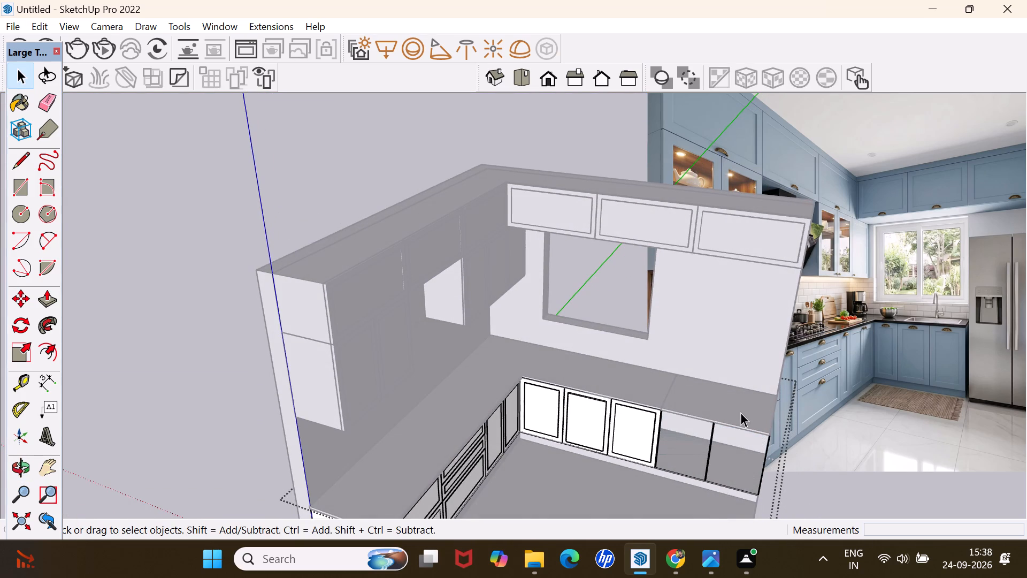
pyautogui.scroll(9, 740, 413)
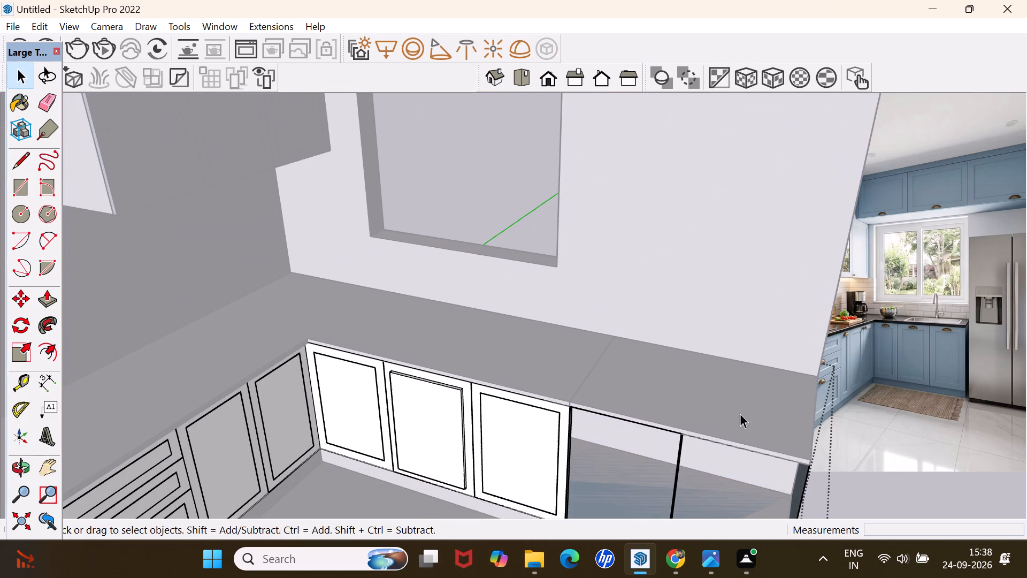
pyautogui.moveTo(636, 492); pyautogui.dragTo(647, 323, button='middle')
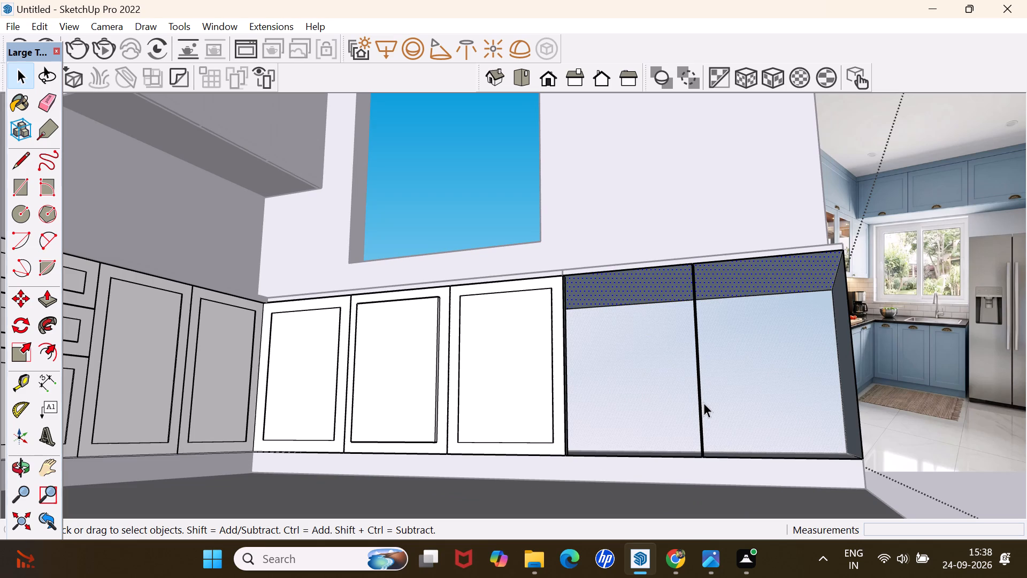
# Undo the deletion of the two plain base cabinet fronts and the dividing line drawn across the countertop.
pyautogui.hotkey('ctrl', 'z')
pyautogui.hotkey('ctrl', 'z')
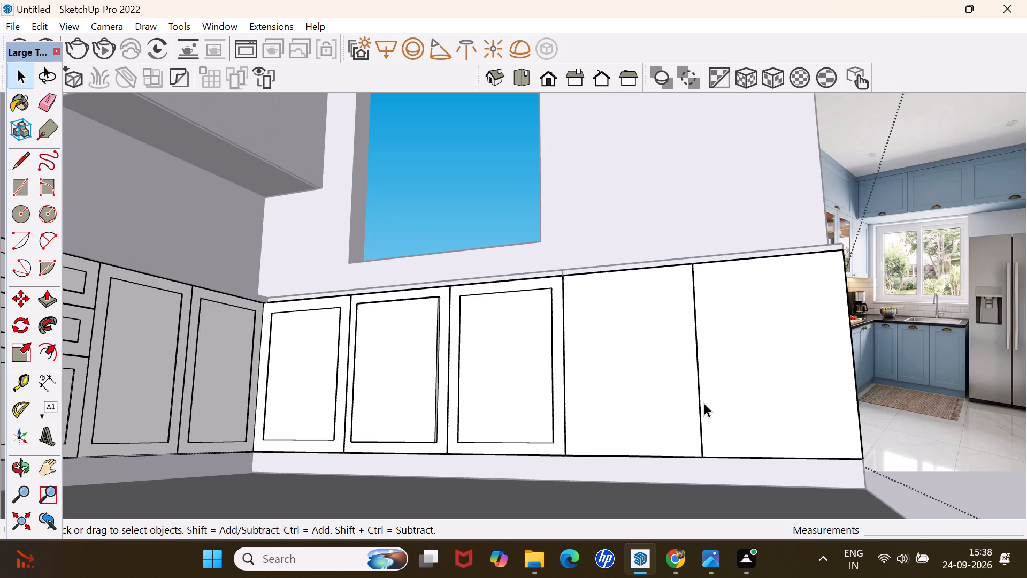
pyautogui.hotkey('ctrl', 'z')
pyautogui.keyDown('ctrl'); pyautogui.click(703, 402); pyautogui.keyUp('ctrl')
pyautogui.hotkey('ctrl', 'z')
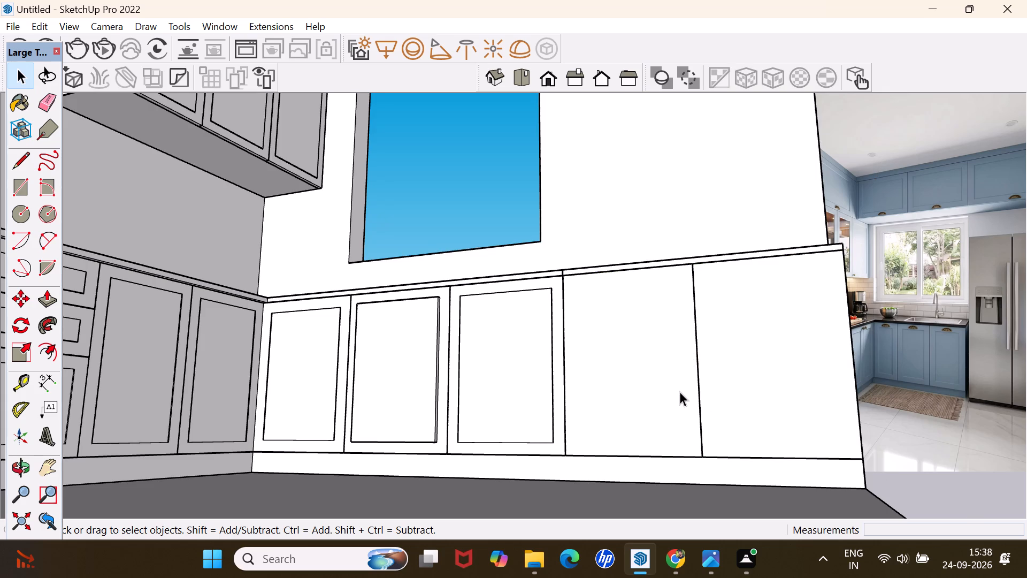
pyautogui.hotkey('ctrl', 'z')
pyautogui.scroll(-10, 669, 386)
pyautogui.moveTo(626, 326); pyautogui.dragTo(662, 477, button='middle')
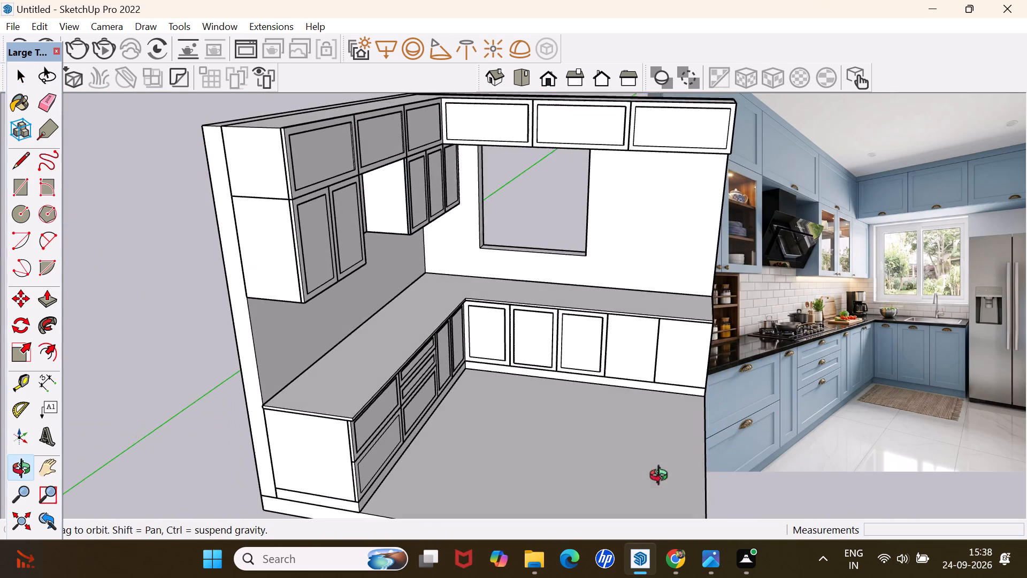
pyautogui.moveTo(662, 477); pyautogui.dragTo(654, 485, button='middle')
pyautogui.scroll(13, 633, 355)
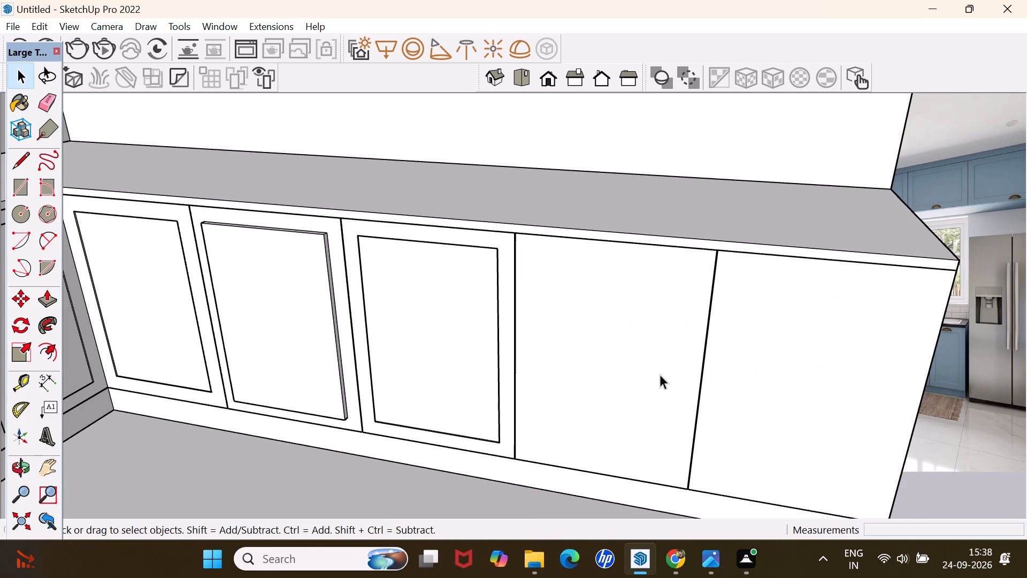
# Draw a rectangle about 3' 7 1/4" by 2' 6" on the countertop above the two plain cabinets at the window-side run's end.
pyautogui.scroll(4, 660, 375)
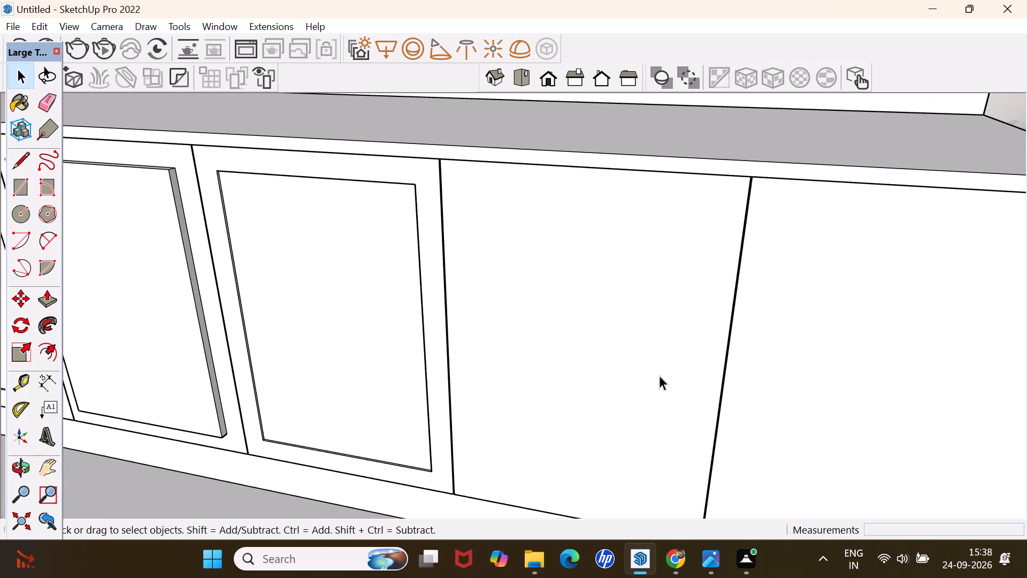
pyautogui.scroll(-19, 659, 375)
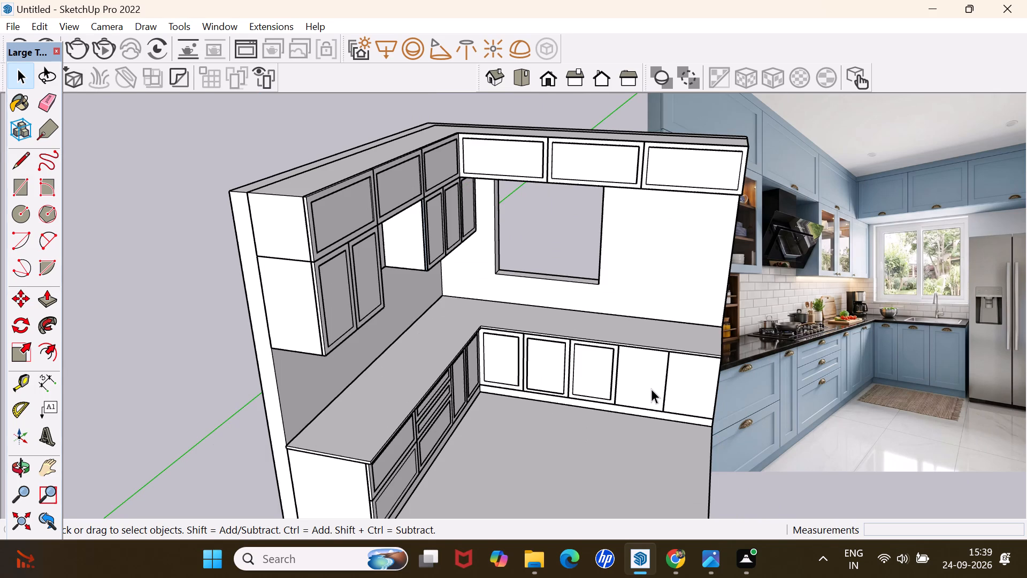
pyautogui.scroll(2, 595, 334)
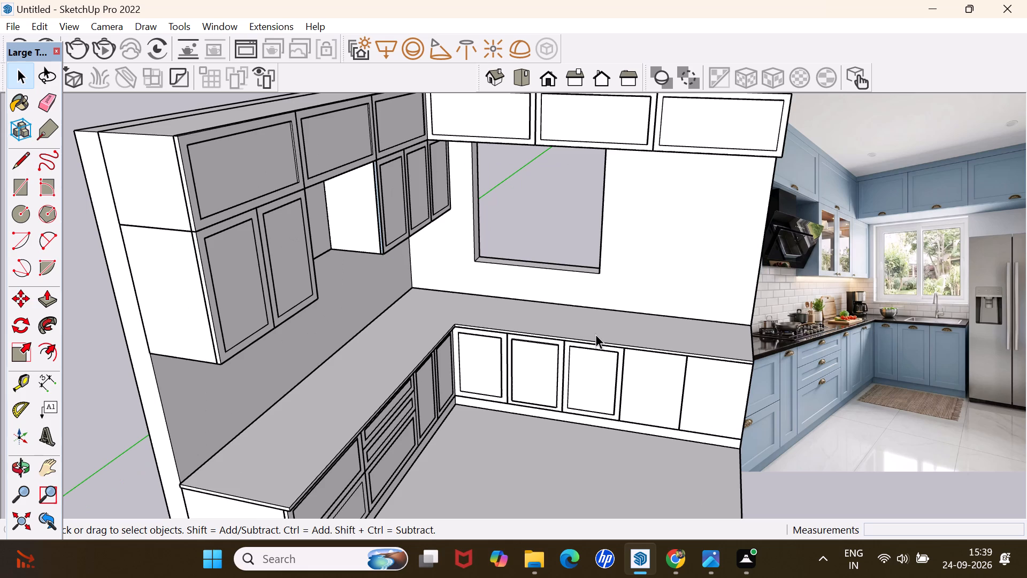
pyautogui.scroll(5, 576, 338)
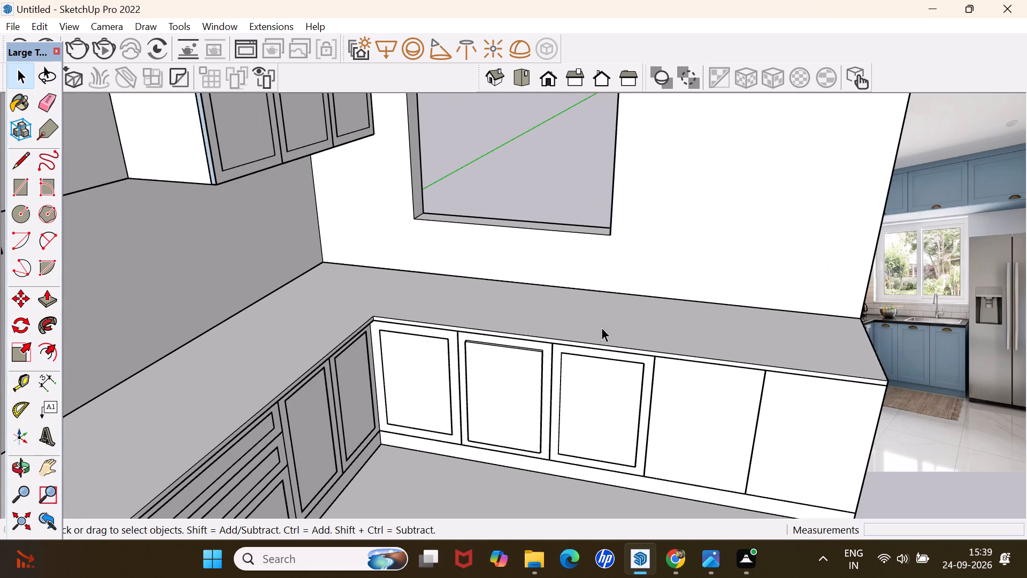
pyautogui.press('r')
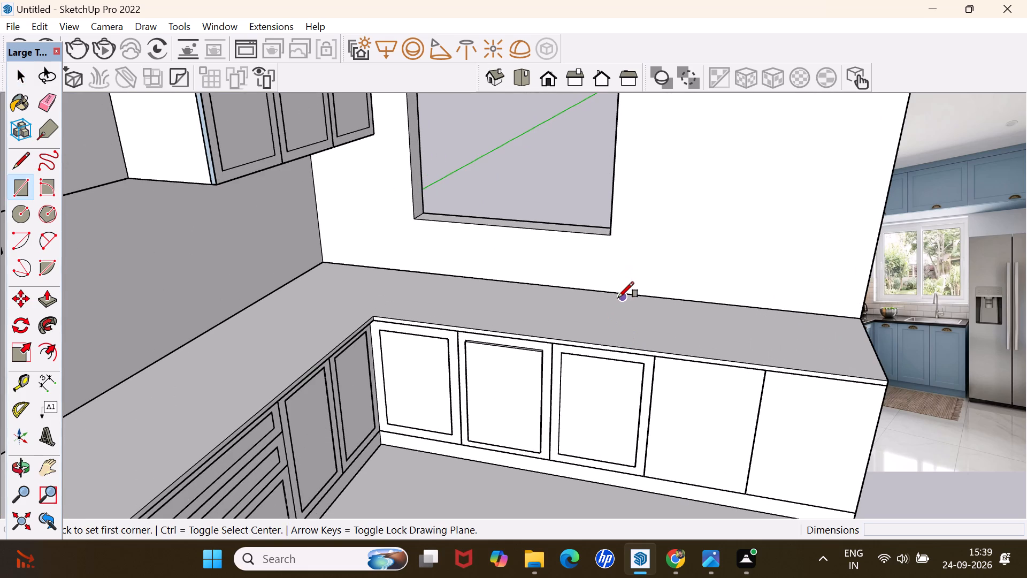
pyautogui.click(656, 349)
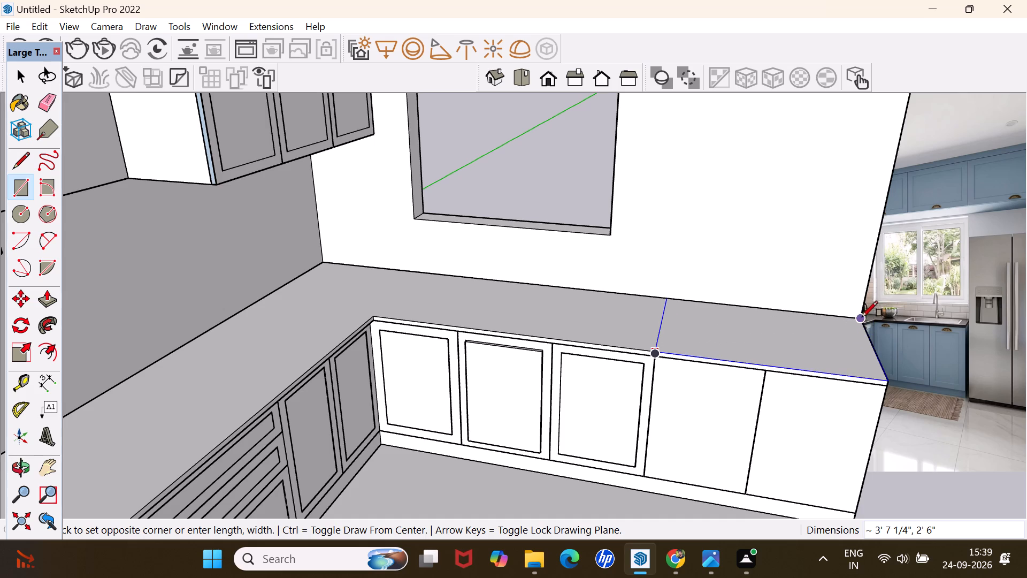
pyautogui.click(857, 316)
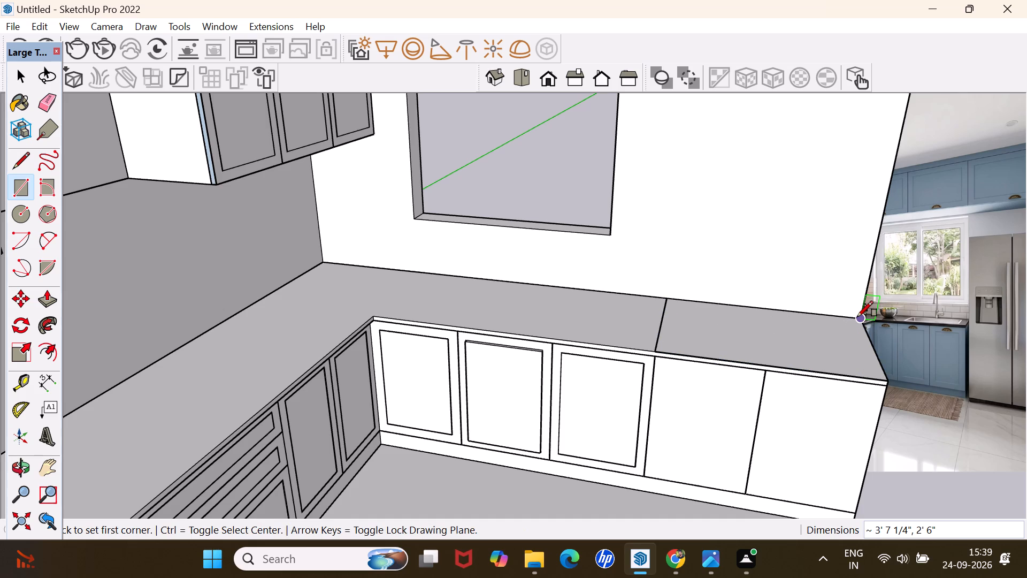
# Pull the new countertop rectangle up about 4' 8 1/4" to form a tall block beside the window.
pyautogui.press('p')
pyautogui.click(714, 336)
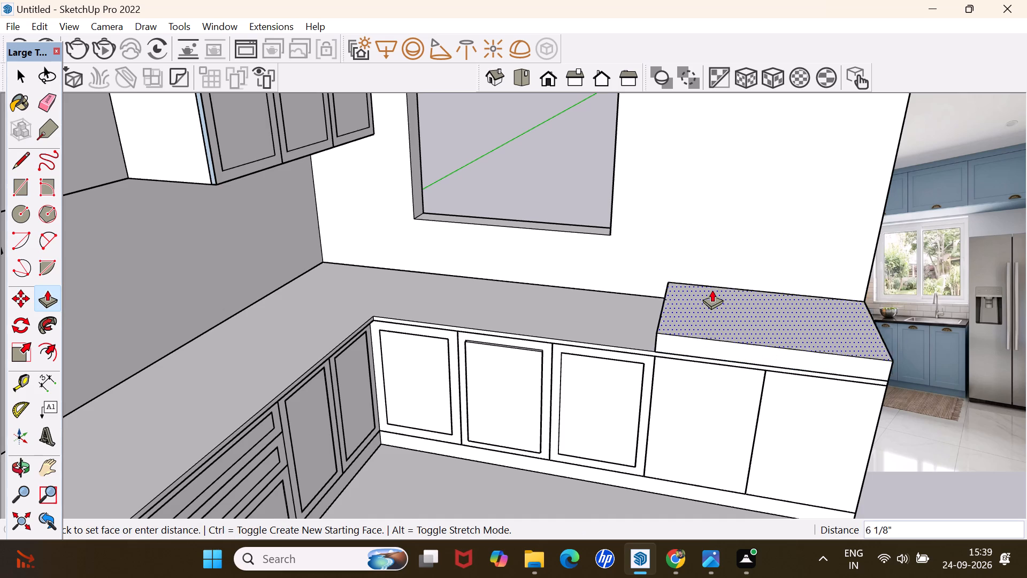
pyautogui.scroll(-4, 698, 187)
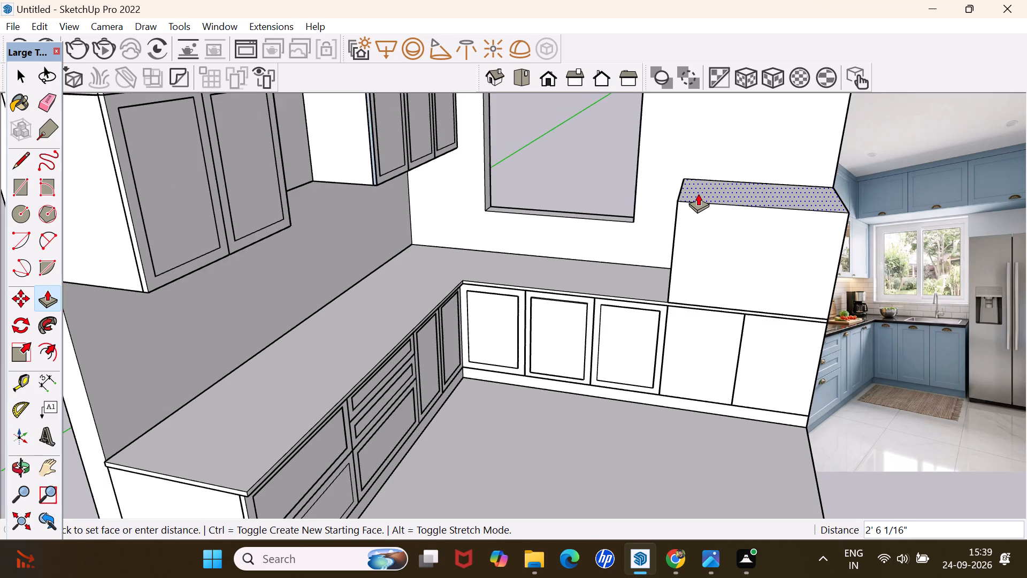
pyautogui.scroll(-8, 698, 198)
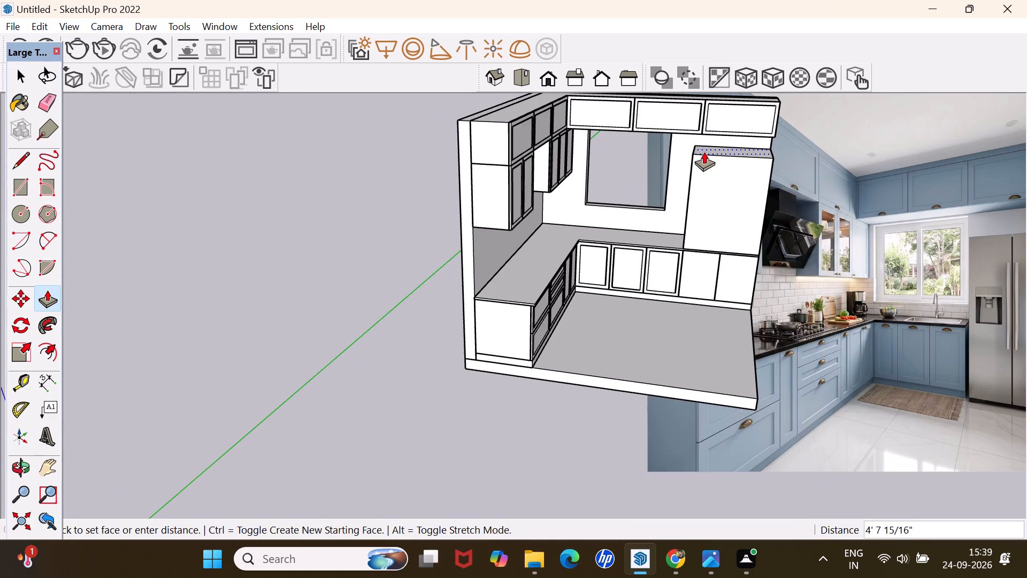
pyautogui.click(704, 151)
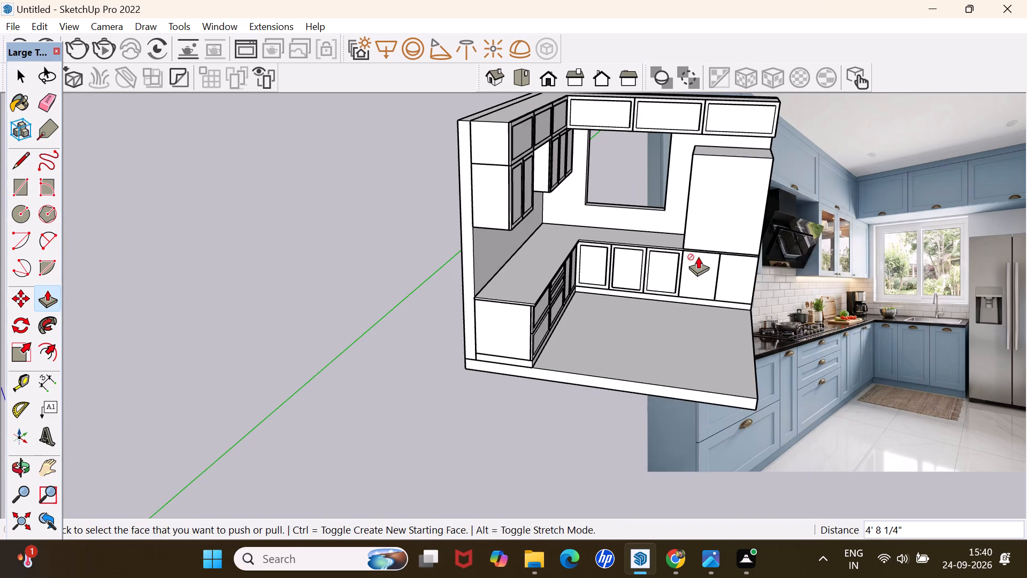
pyautogui.press('space')
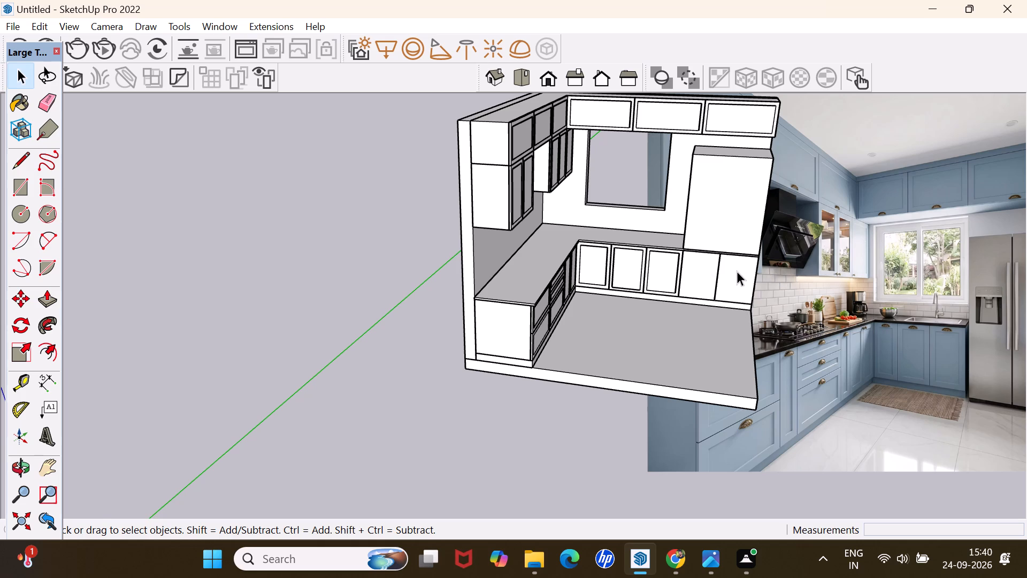
# Open the L-shaped countertop group for editing and select its top face.
pyautogui.scroll(4, 737, 271)
pyautogui.moveTo(735, 290); pyautogui.dragTo(735, 244, button='middle')
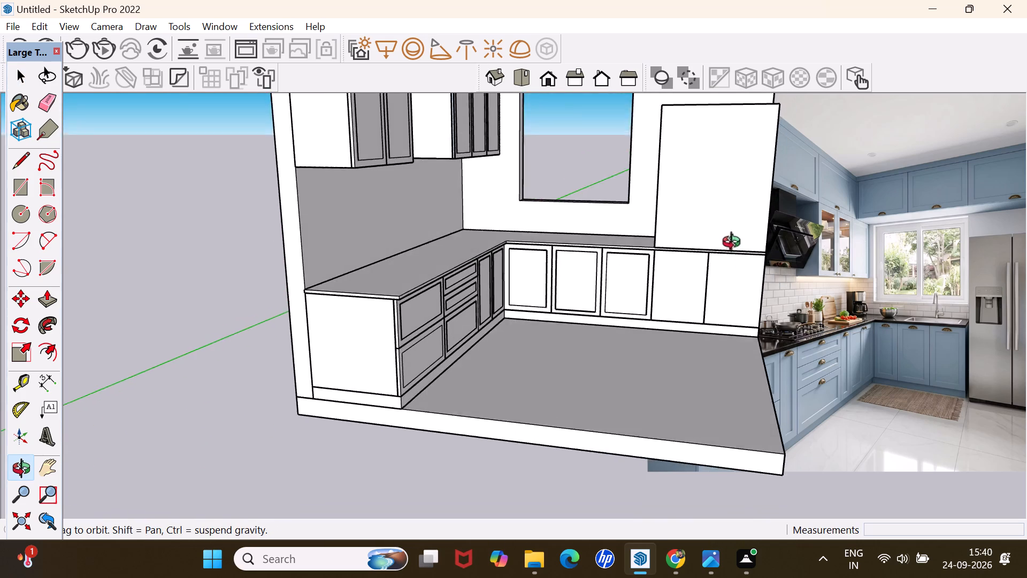
pyautogui.moveTo(735, 244); pyautogui.dragTo(737, 214, button='middle')
pyautogui.scroll(1, 719, 204)
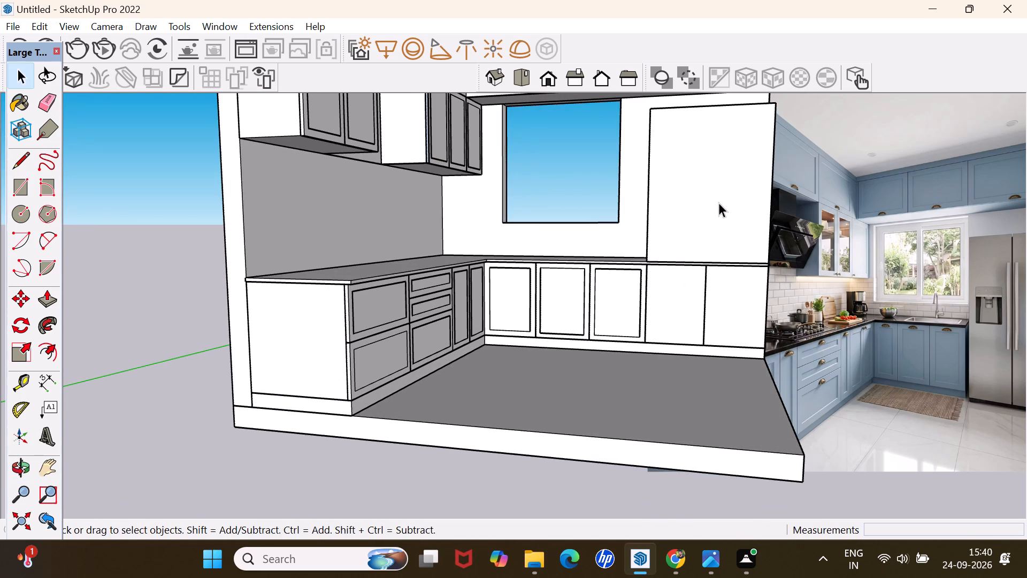
pyautogui.scroll(2, 718, 202)
pyautogui.moveTo(543, 257); pyautogui.dragTo(610, 339, button='middle')
pyautogui.scroll(5, 531, 227)
pyautogui.scroll(-4, 531, 228)
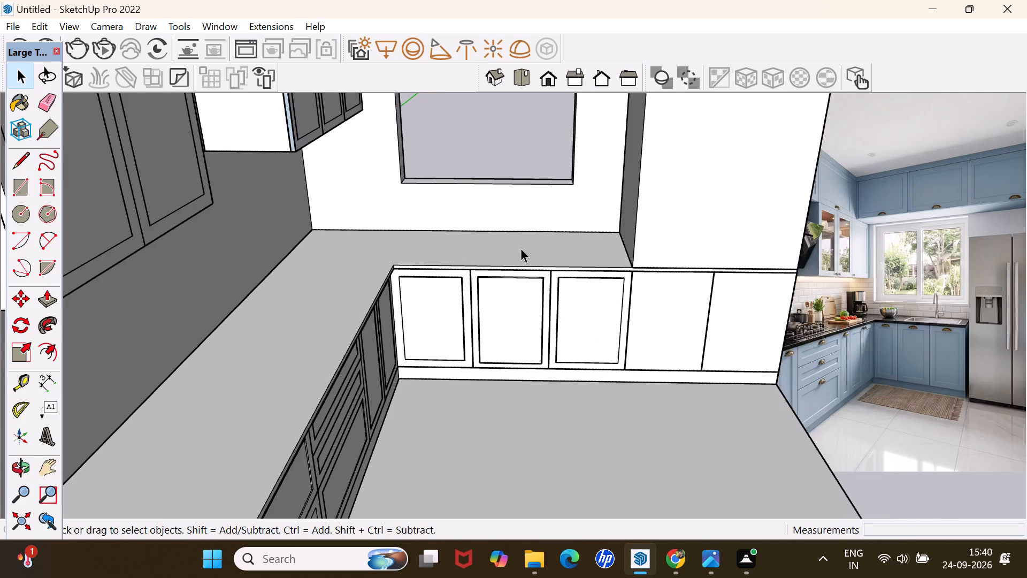
pyautogui.scroll(3, 520, 249)
pyautogui.press('r')
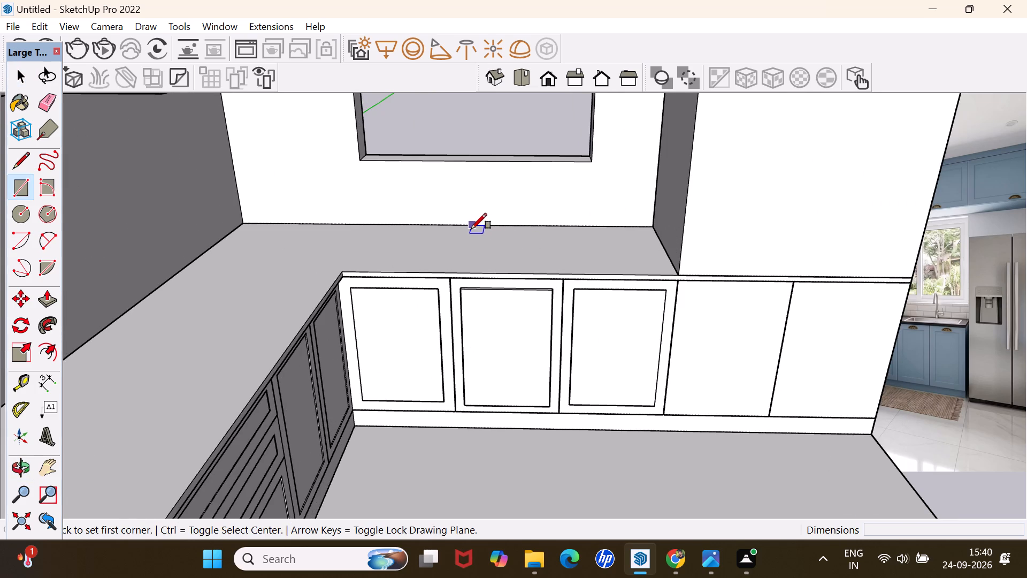
pyautogui.press('space')
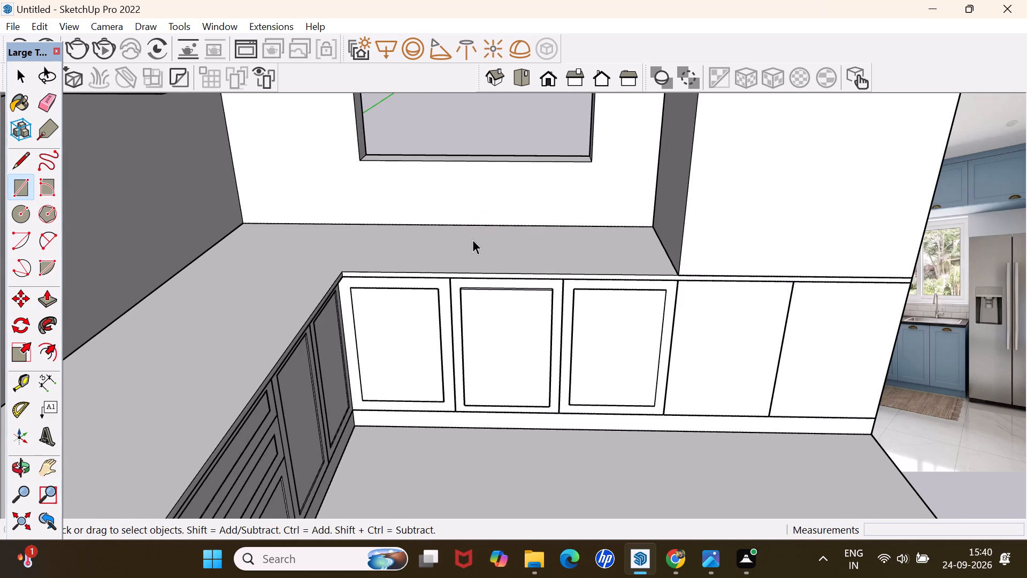
pyautogui.tripleClick(478, 252)
pyautogui.click(478, 252)
pyautogui.click(478, 252)
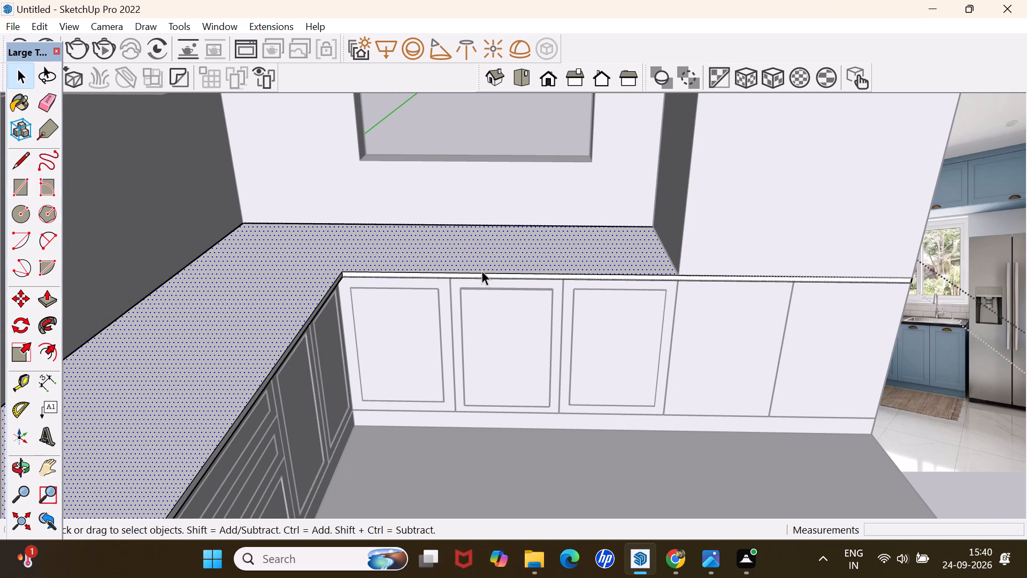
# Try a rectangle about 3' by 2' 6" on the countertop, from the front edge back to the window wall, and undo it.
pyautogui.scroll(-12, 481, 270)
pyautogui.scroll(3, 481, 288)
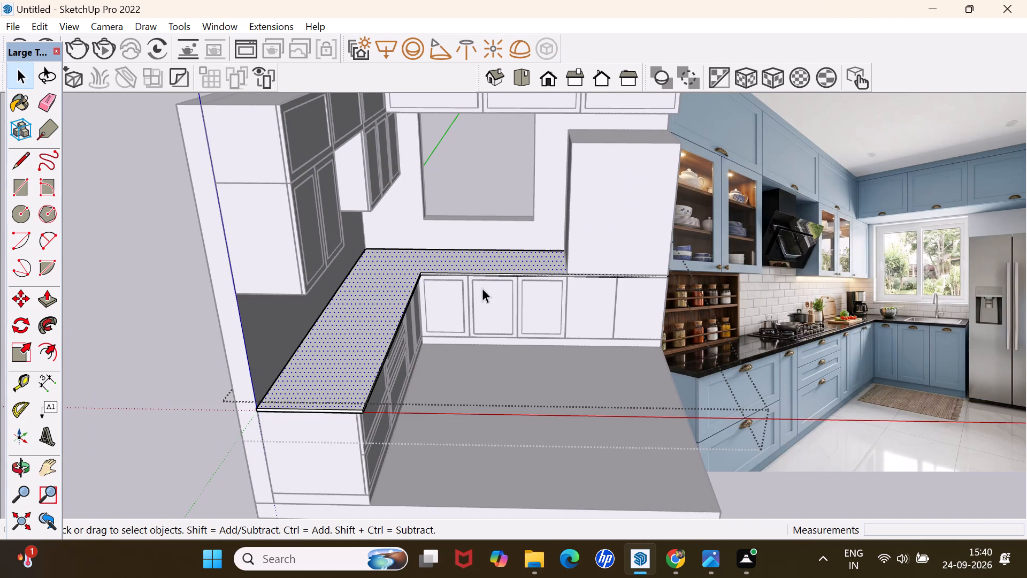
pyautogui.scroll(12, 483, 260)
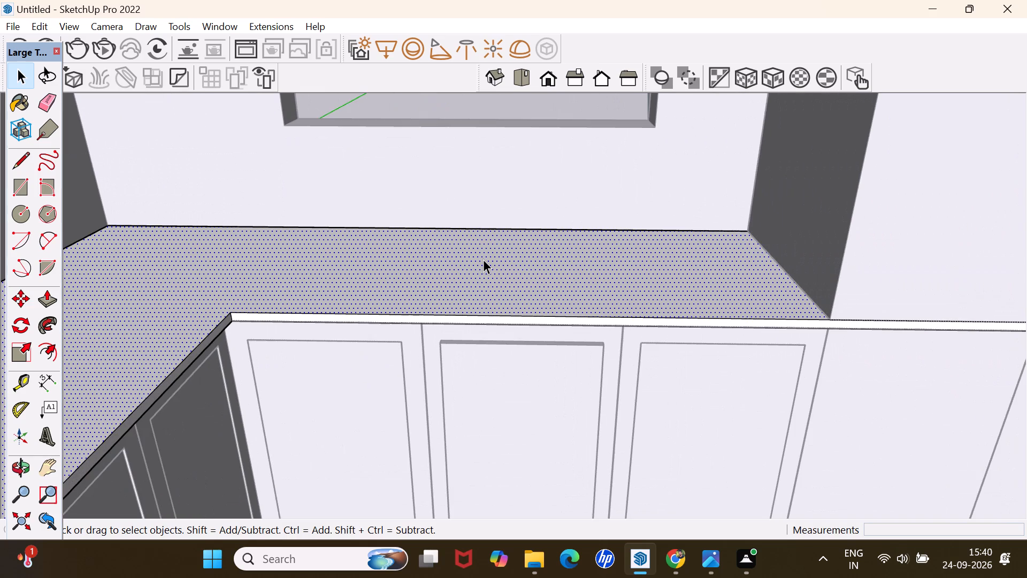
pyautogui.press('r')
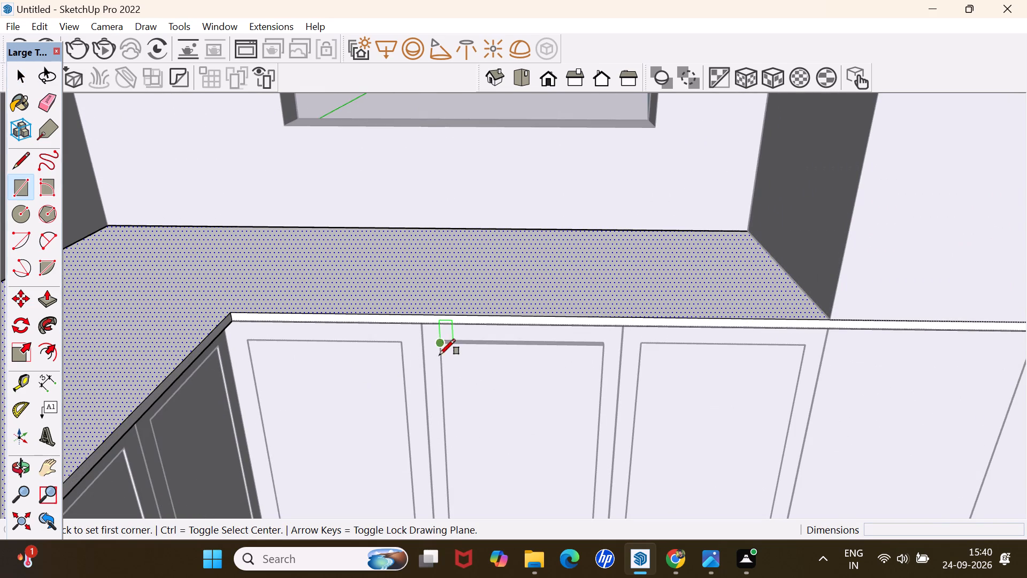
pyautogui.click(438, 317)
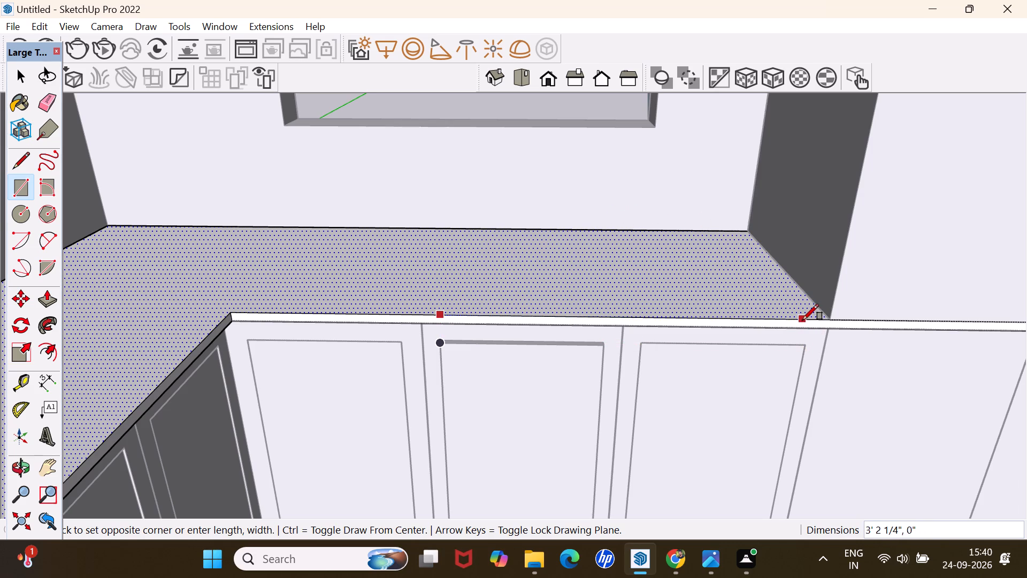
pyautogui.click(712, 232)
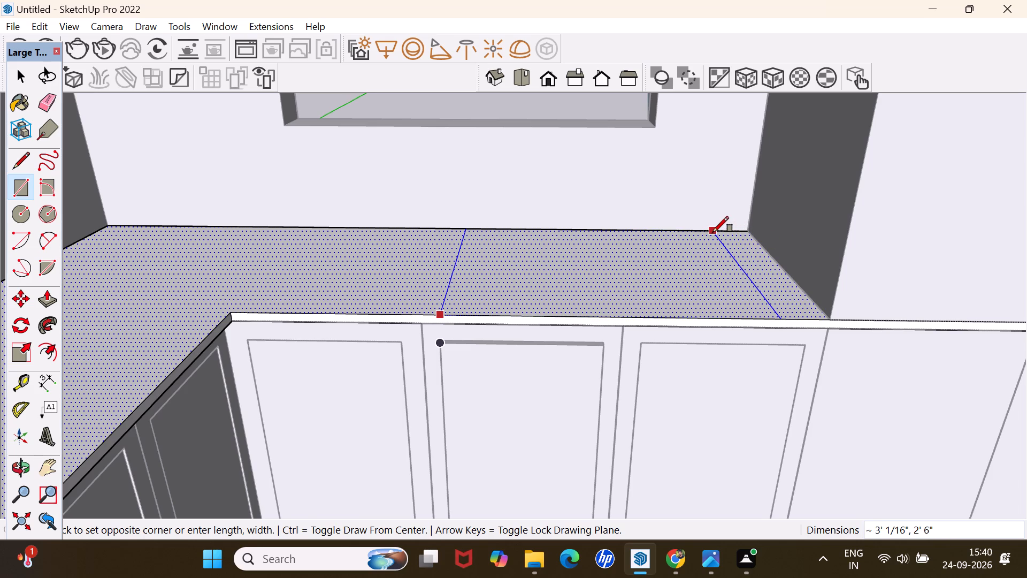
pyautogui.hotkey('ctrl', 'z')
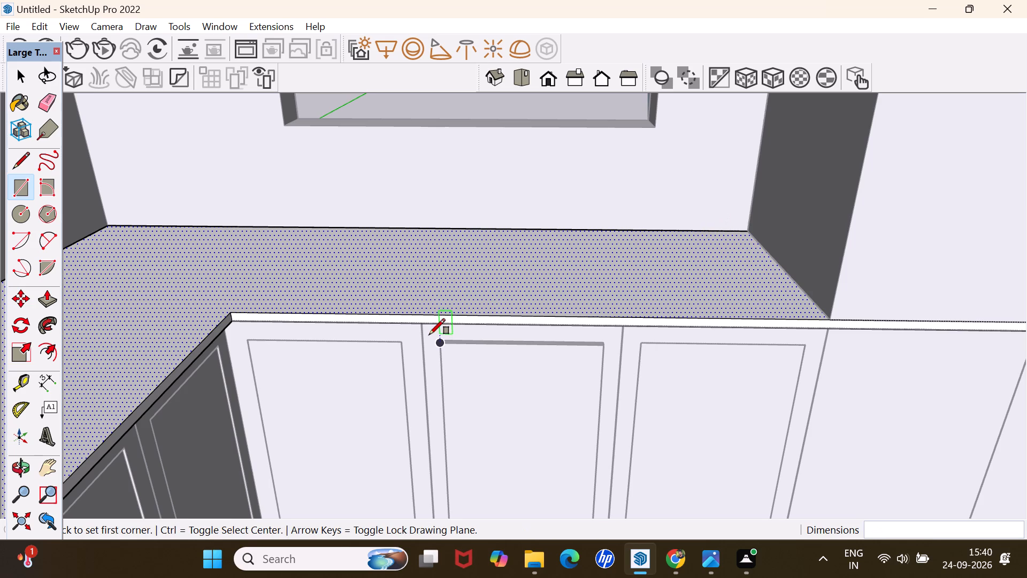
# Draw a rectangle about 3' by 2' on the countertop below the window, from the front edge to just short of the wall.
pyautogui.click(439, 312)
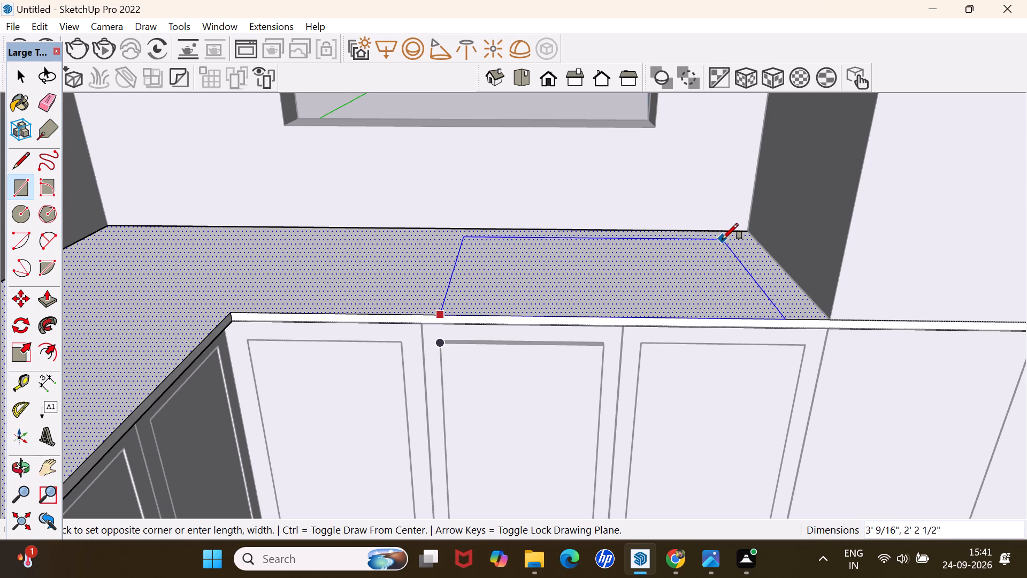
pyautogui.click(723, 244)
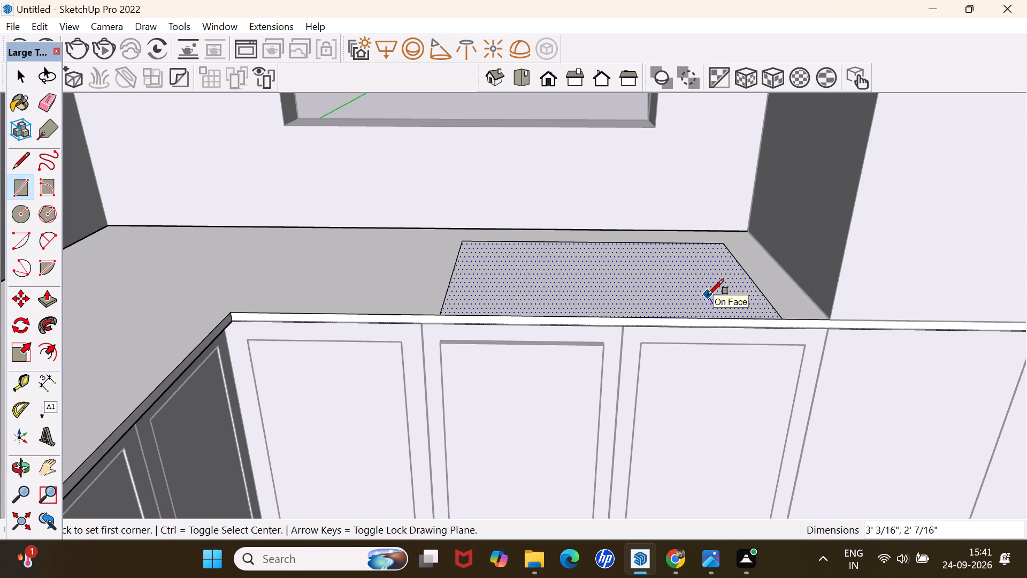
# Offset the countertop rectangle's outline 2" inward.
pyautogui.press('f')
pyautogui.click(643, 243)
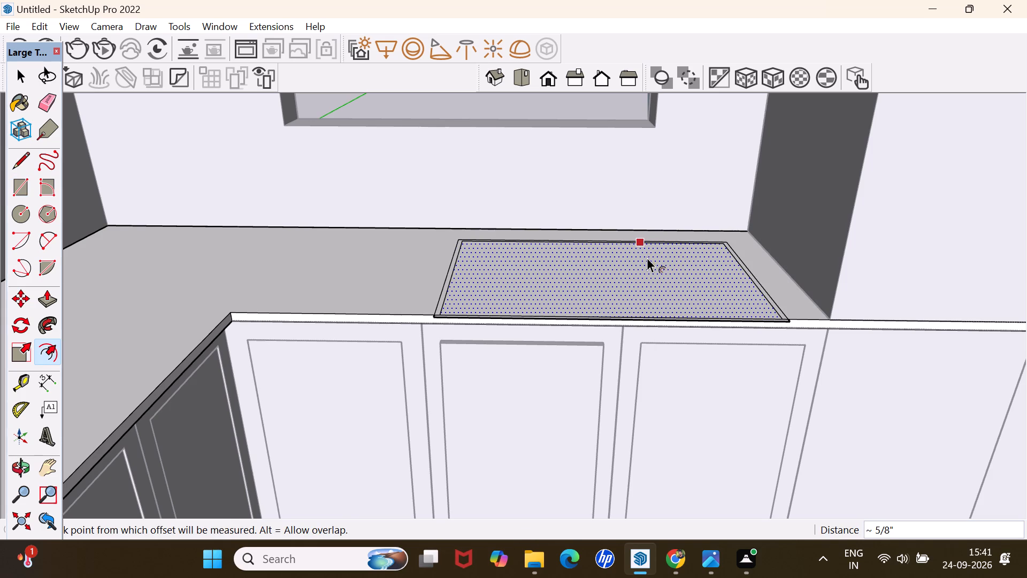
pyautogui.hotkey('ctrl', 'z')
pyautogui.click(624, 246)
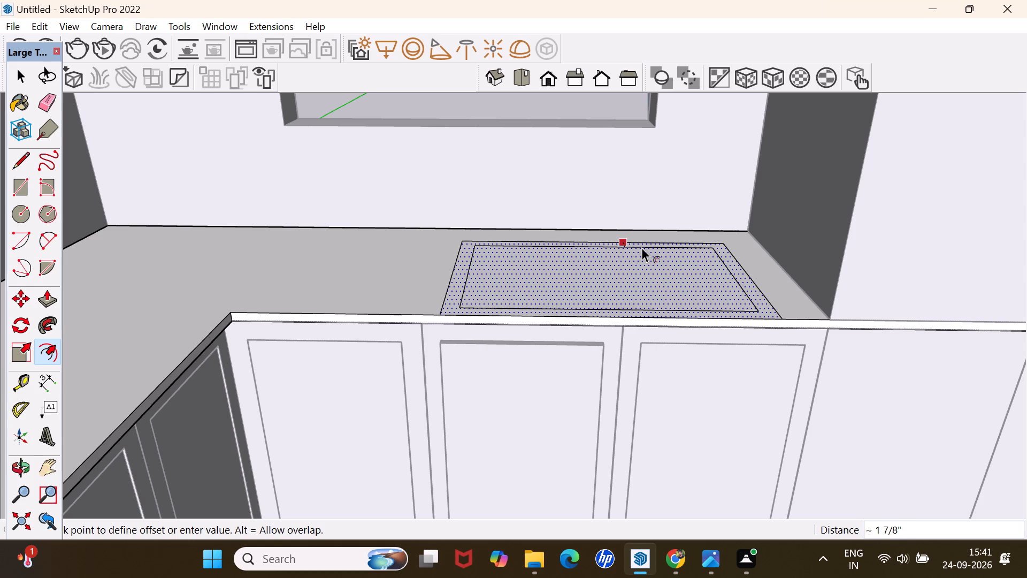
pyautogui.press('2')
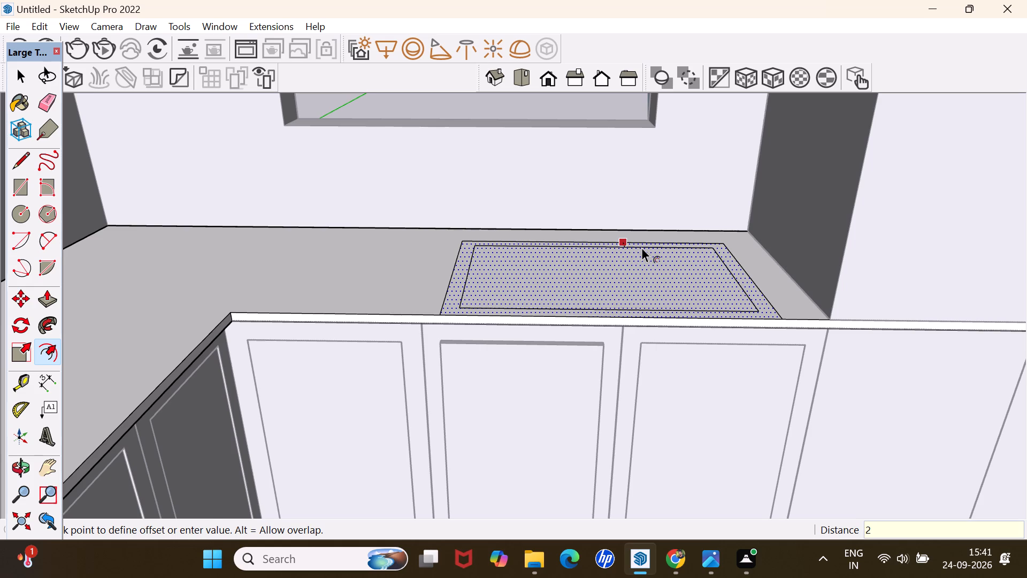
pyautogui.press('Return')
pyautogui.press('space')
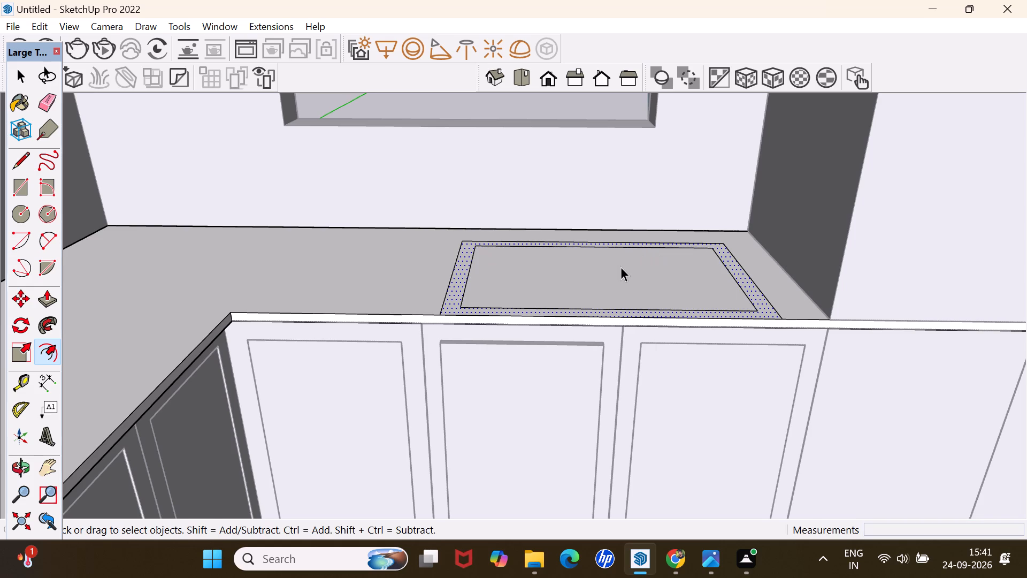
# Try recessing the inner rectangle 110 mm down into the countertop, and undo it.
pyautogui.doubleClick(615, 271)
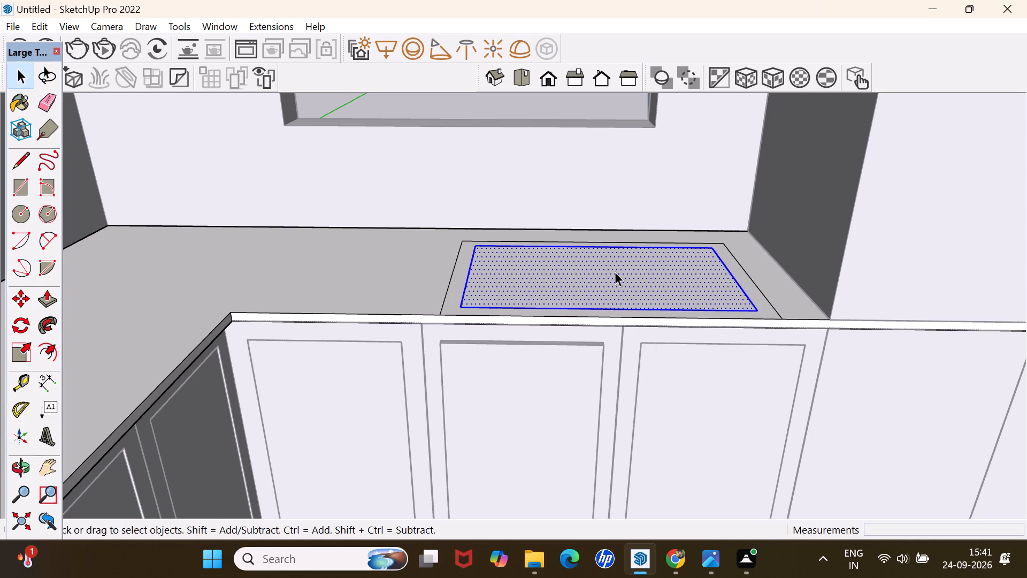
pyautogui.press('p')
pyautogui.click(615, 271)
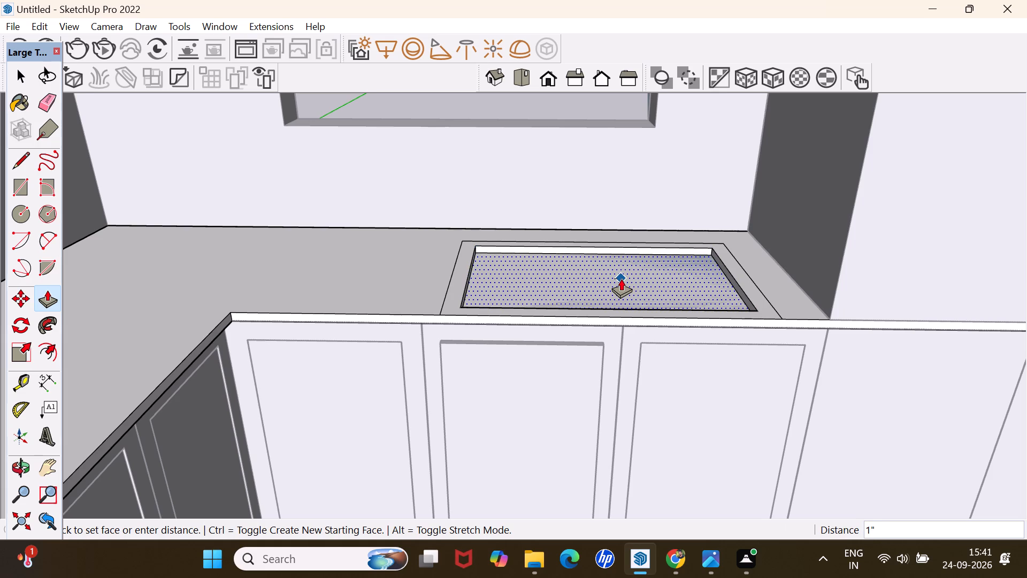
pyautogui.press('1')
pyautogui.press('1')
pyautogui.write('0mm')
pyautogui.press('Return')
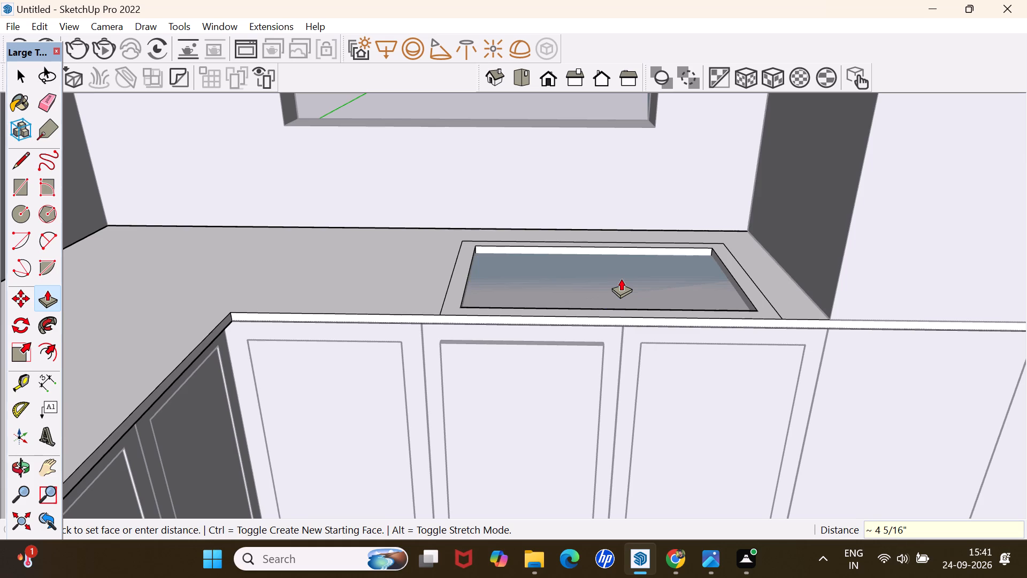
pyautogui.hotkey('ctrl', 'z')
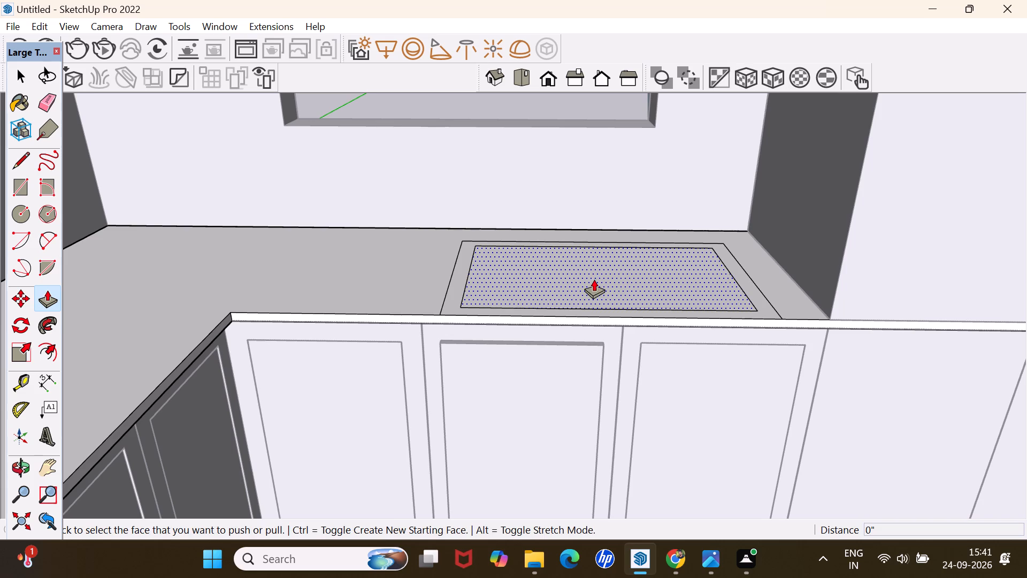
# Recess the inner sink rectangle 10 mm into the countertop with Push/Pull and leave the countertop group.
pyautogui.click(594, 279)
pyautogui.write('10mm')
pyautogui.press('Return')
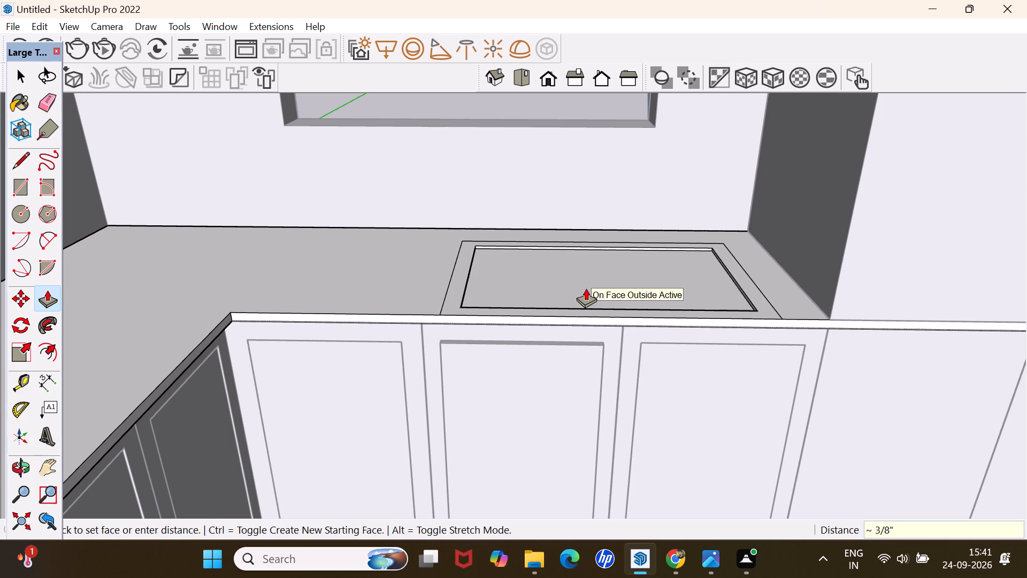
pyautogui.press('space')
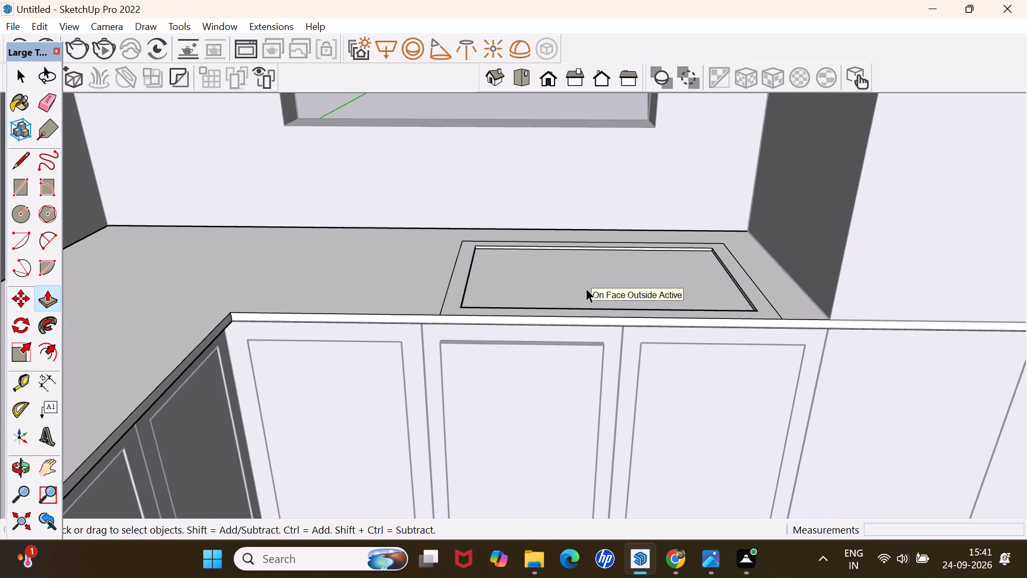
pyautogui.moveTo(585, 288); pyautogui.dragTo(580, 247, button='middle')
pyautogui.scroll(-6, 575, 242)
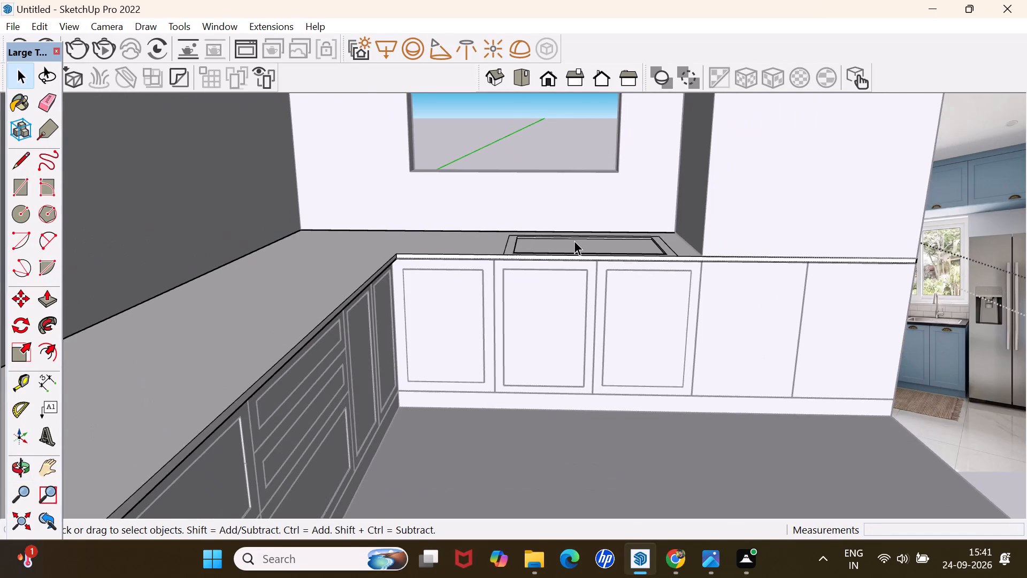
pyautogui.scroll(-5, 574, 240)
pyautogui.scroll(-8, 469, 242)
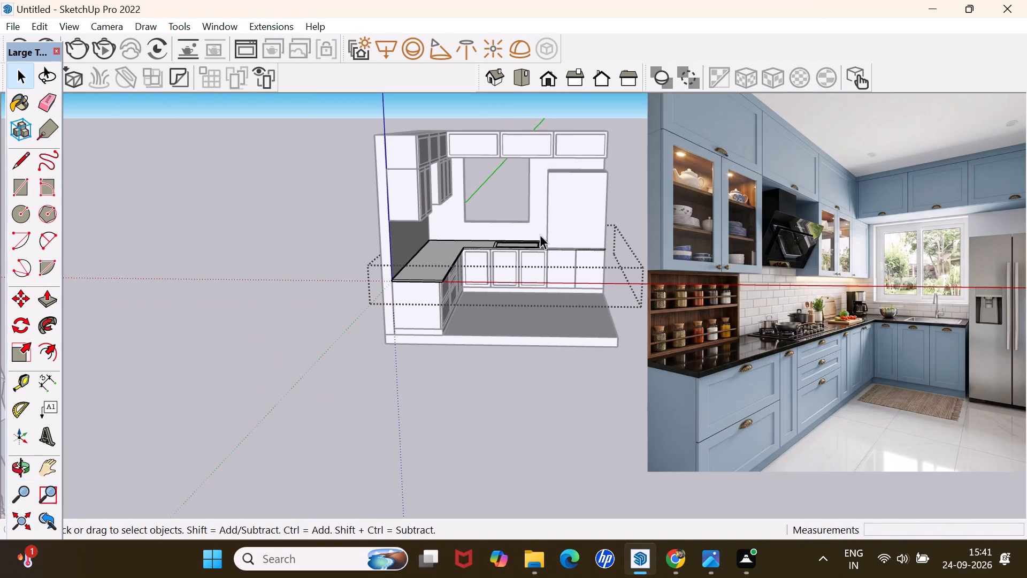
pyautogui.middleClick(554, 264)
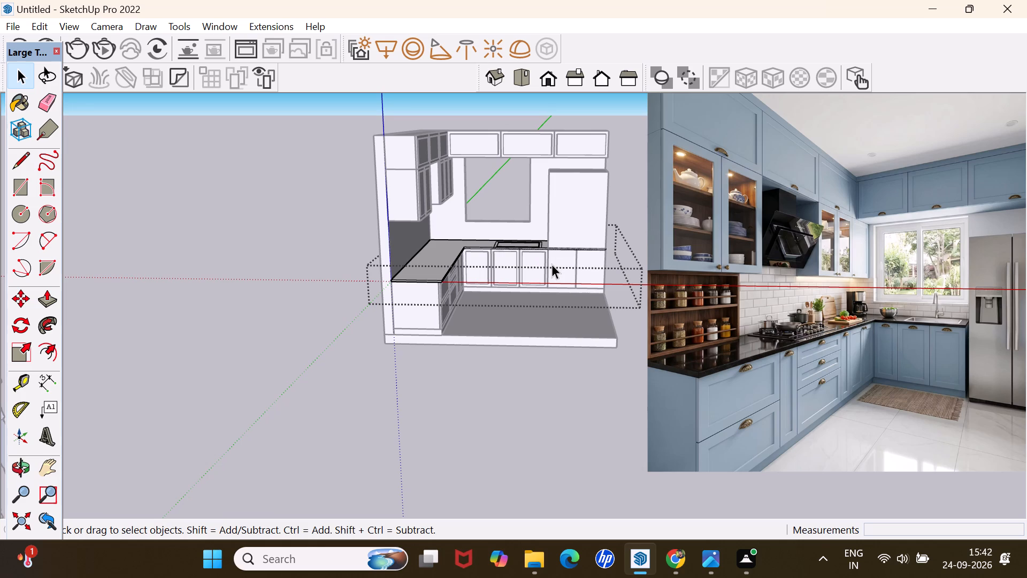
pyautogui.click(203, 245)
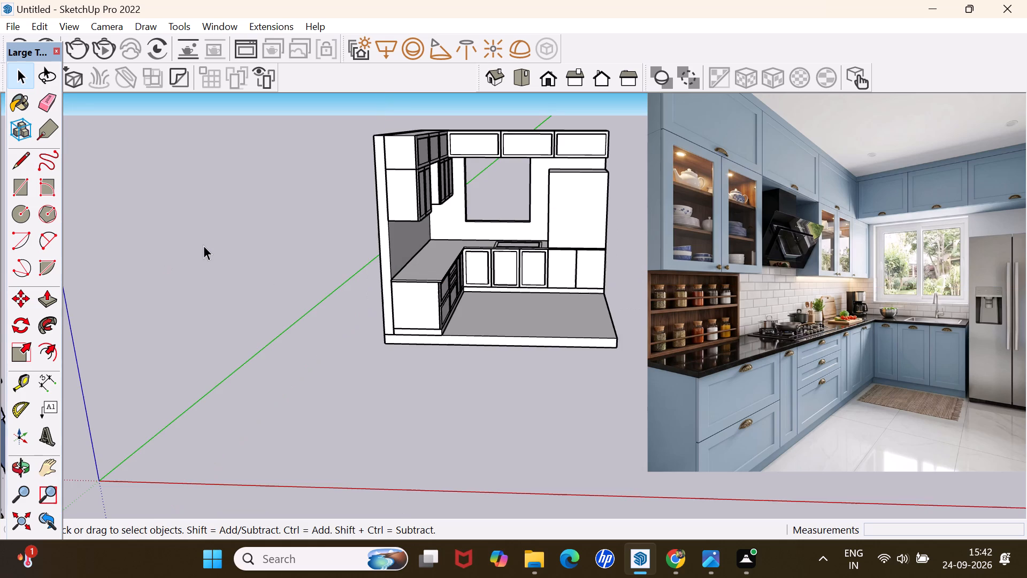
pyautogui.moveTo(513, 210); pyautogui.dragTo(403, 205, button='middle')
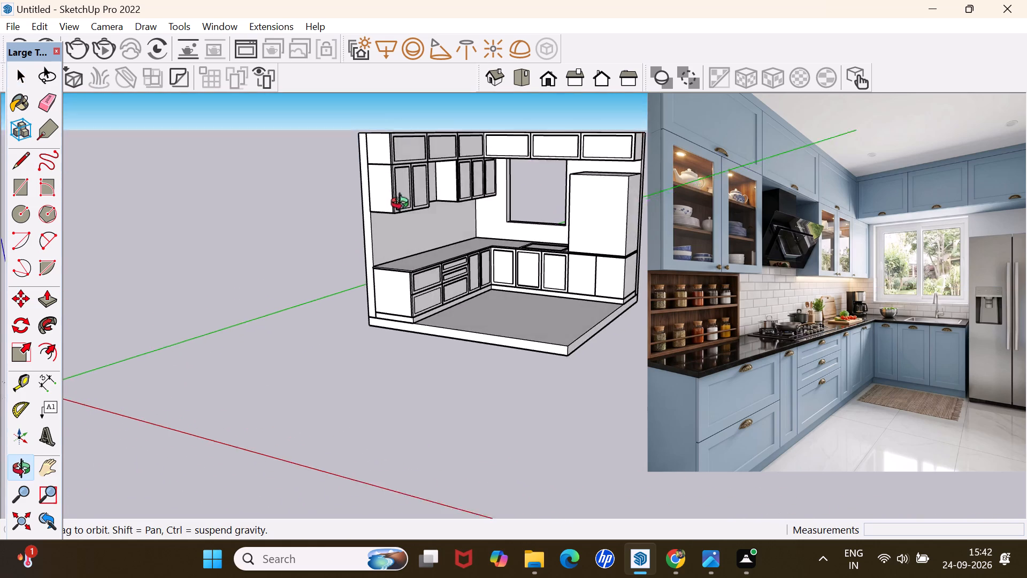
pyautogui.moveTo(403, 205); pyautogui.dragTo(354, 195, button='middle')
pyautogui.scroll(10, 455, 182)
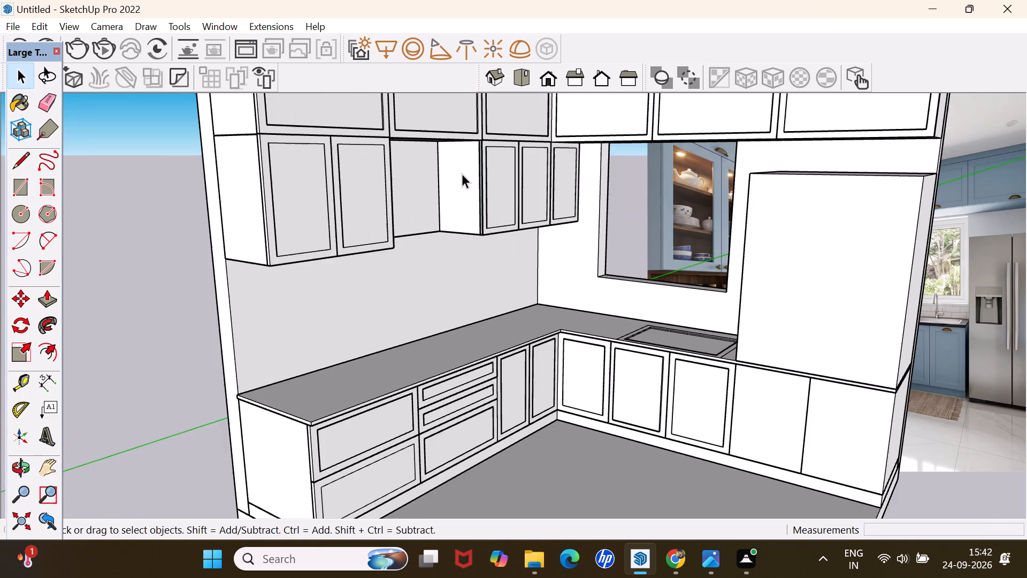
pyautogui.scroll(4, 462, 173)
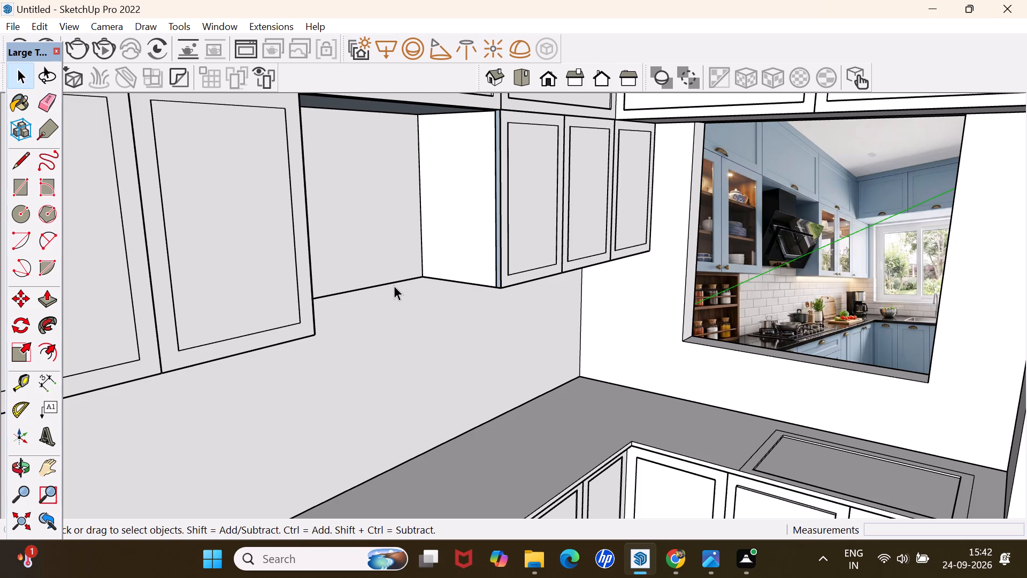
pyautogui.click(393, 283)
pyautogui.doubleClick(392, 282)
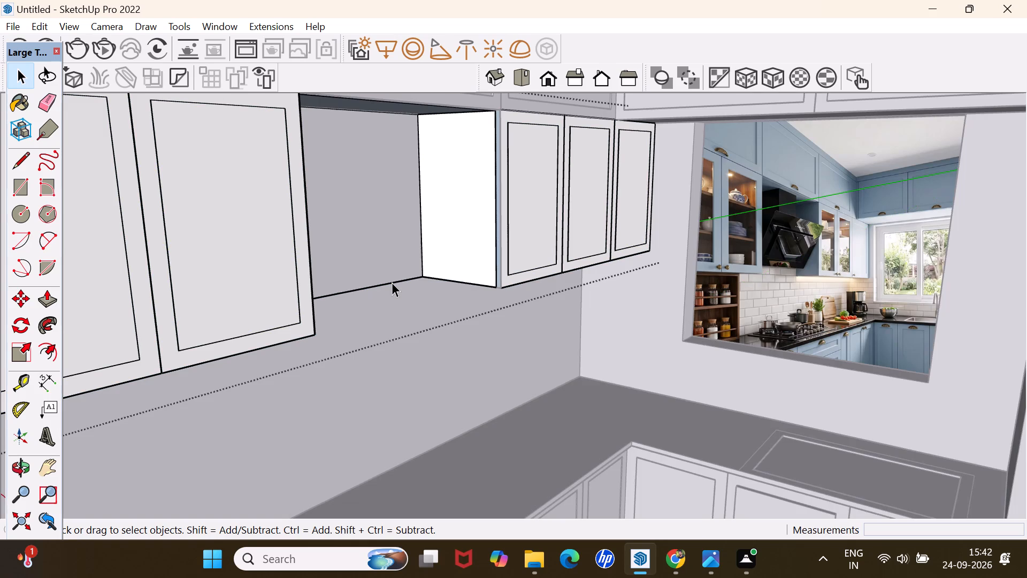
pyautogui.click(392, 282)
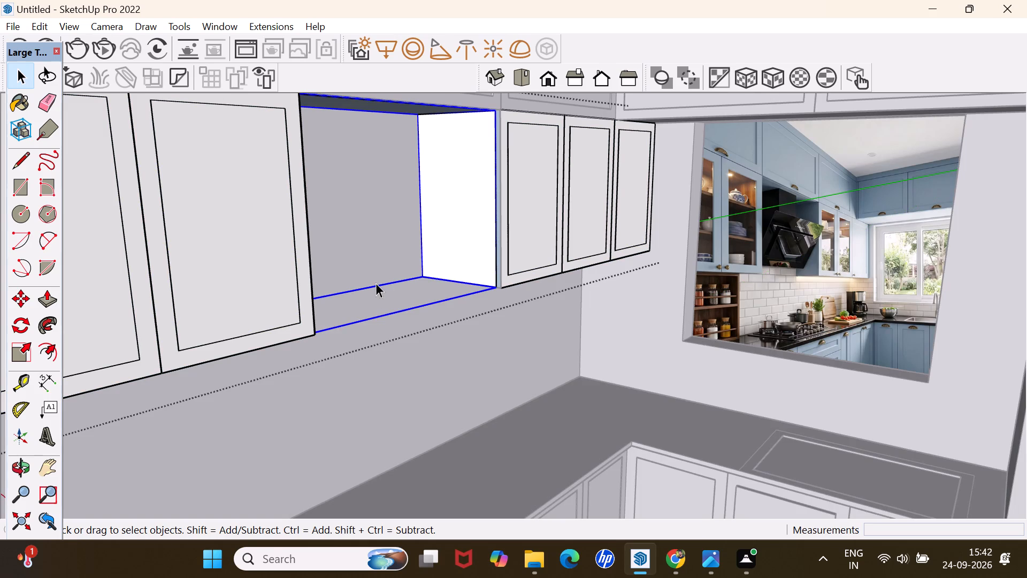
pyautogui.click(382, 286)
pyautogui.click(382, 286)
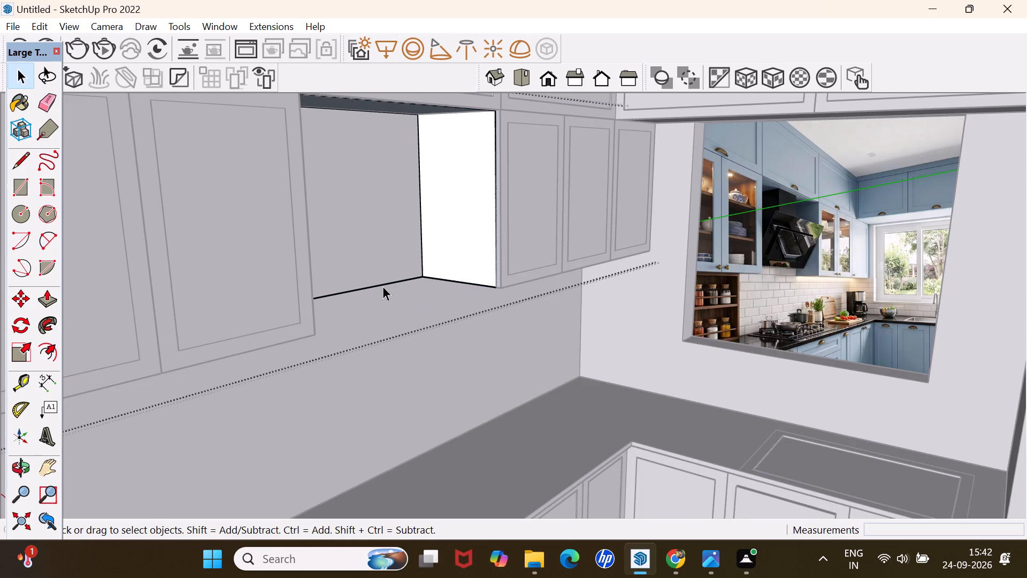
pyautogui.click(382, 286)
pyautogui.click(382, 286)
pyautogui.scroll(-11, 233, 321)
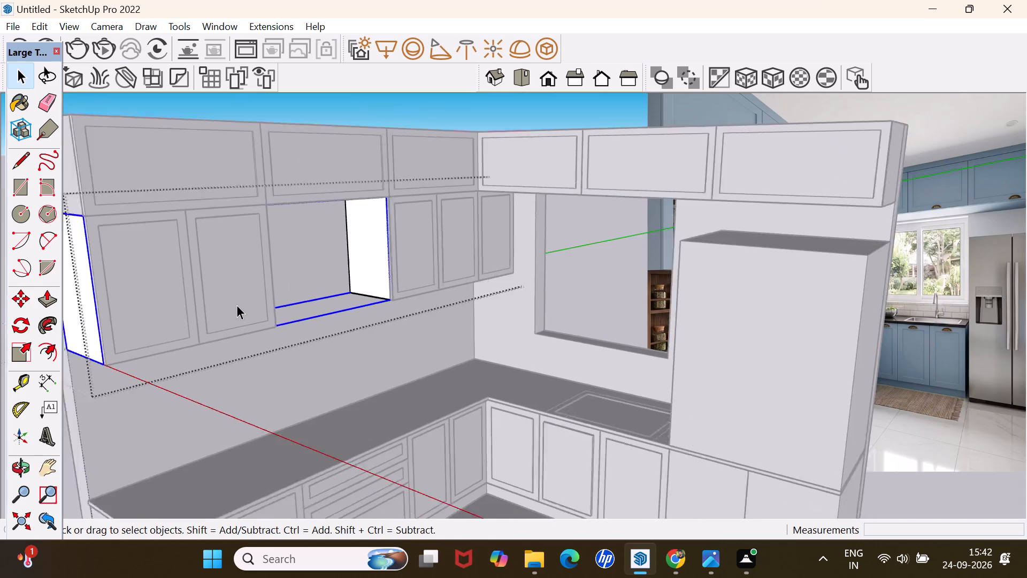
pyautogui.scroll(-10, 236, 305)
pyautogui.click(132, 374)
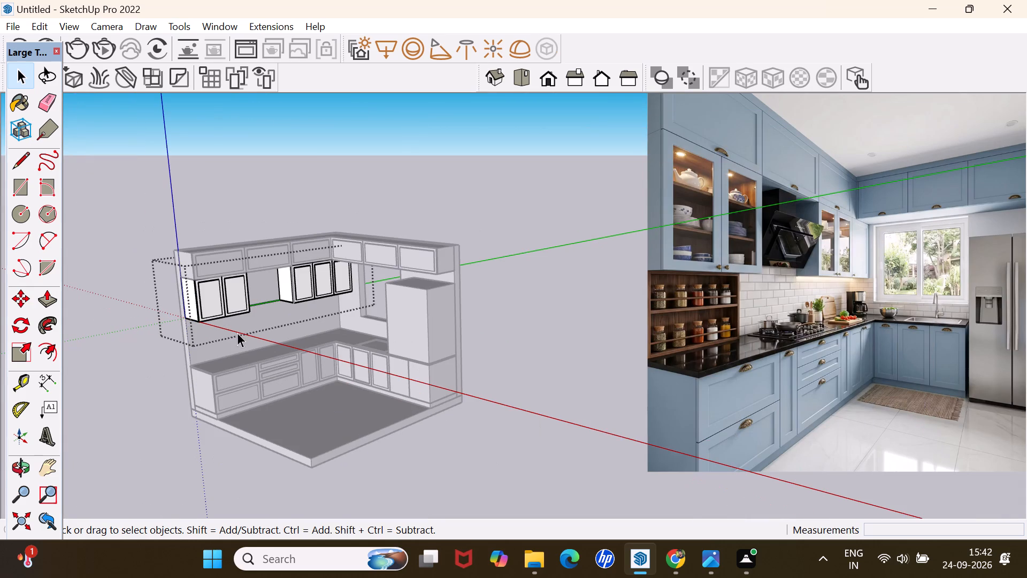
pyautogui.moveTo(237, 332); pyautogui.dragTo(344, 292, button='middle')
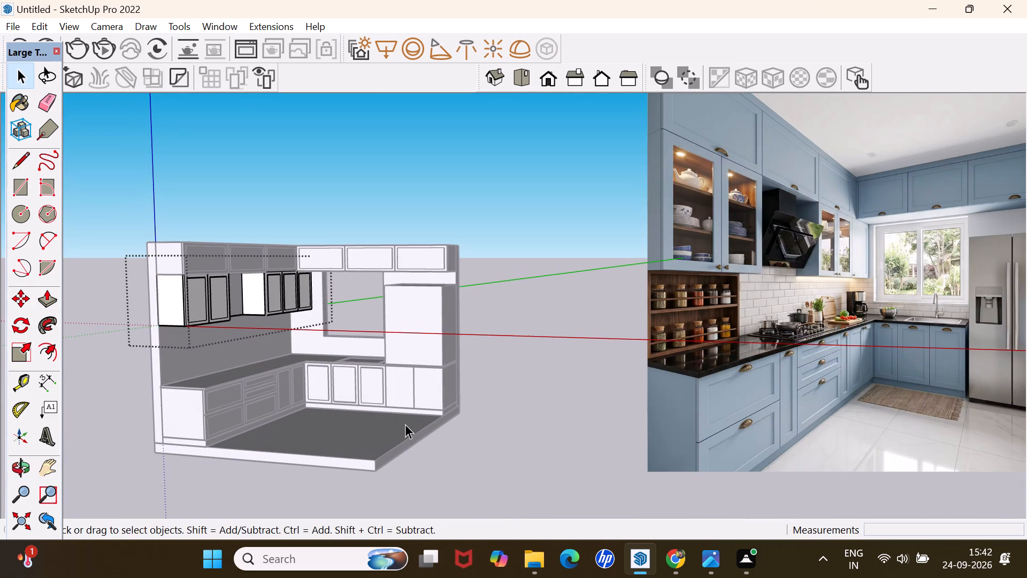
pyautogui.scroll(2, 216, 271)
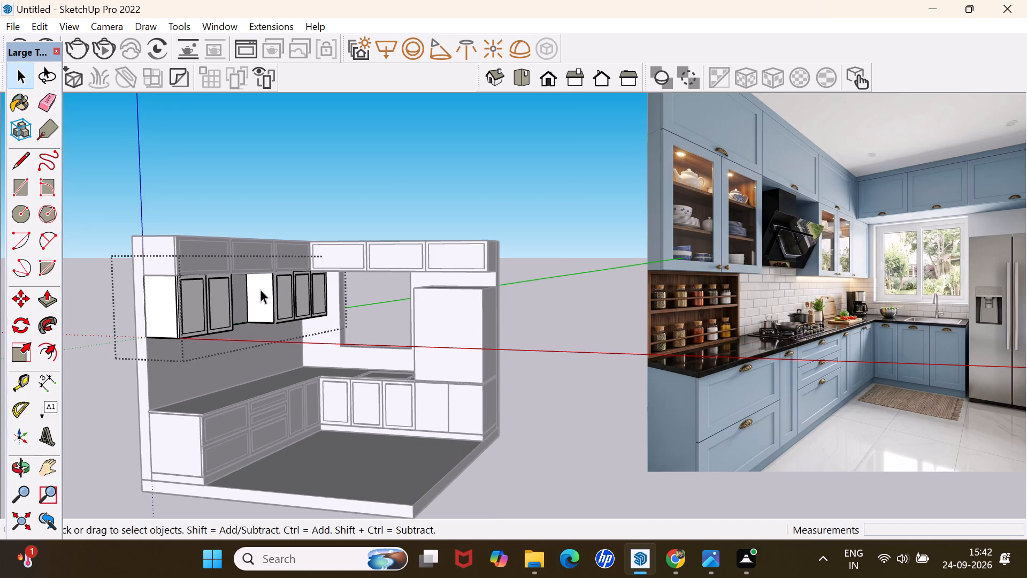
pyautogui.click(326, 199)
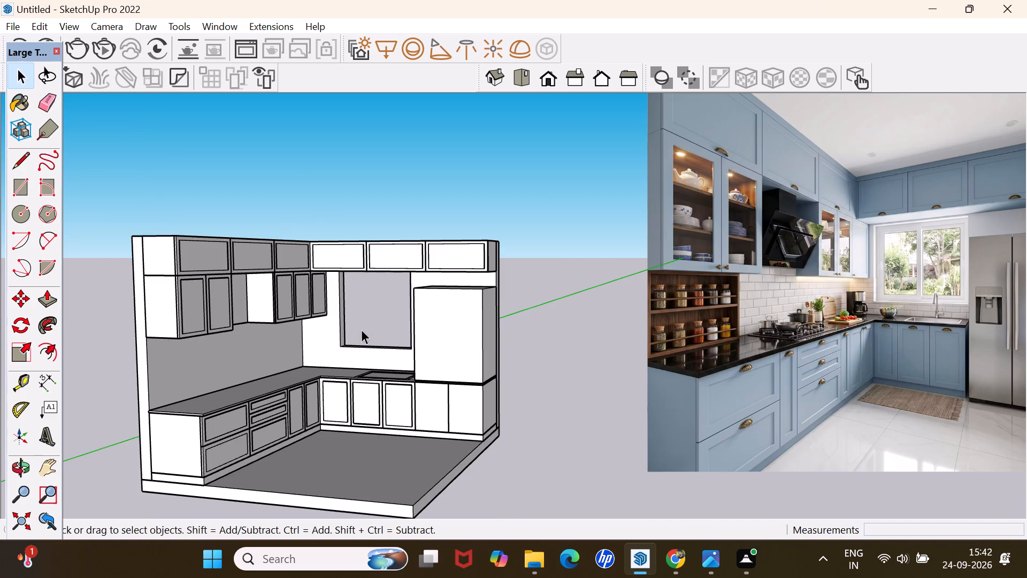
# Draw a vertical line about 4' 8" long up the tall block's front face, from above the base door division to its top edge.
pyautogui.scroll(12, 449, 391)
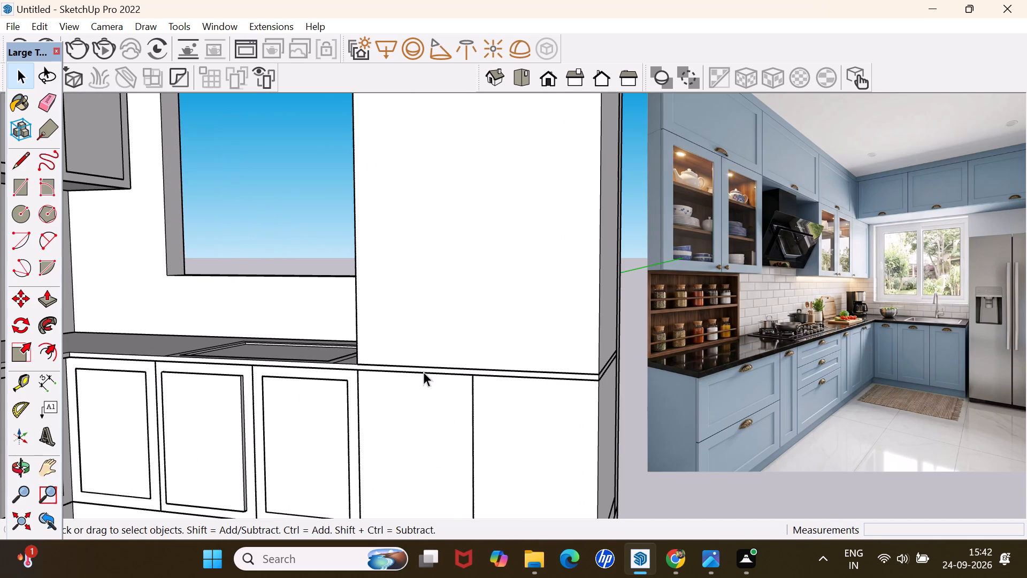
pyautogui.press('l')
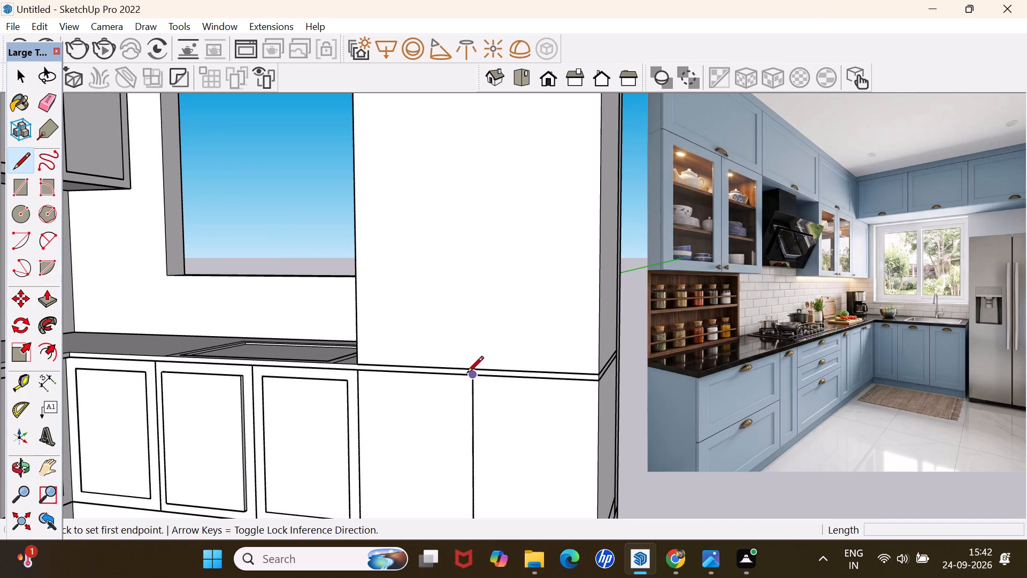
pyautogui.scroll(3, 468, 367)
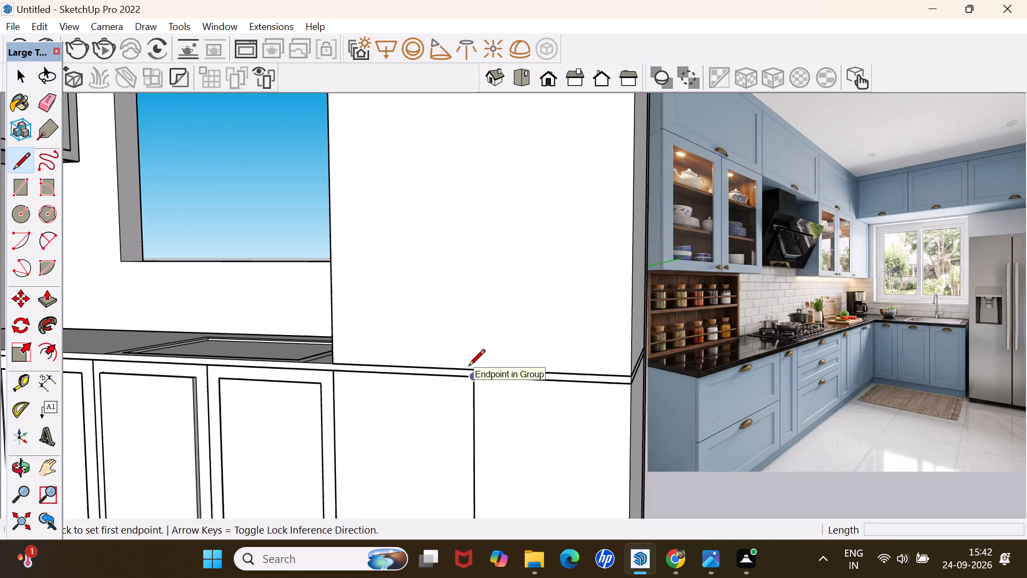
pyautogui.scroll(11, 468, 367)
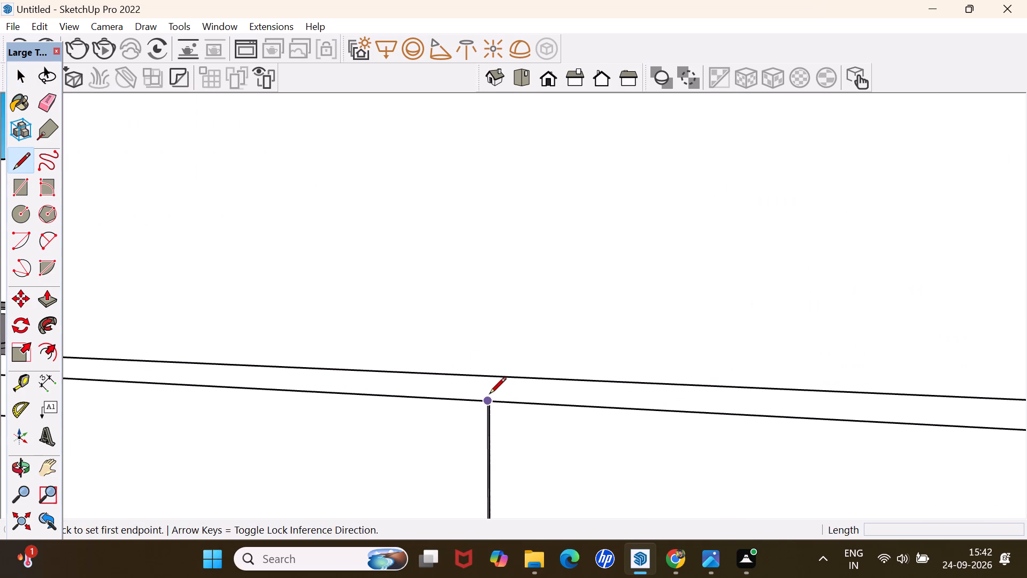
pyautogui.click(485, 373)
pyautogui.scroll(-18, 482, 260)
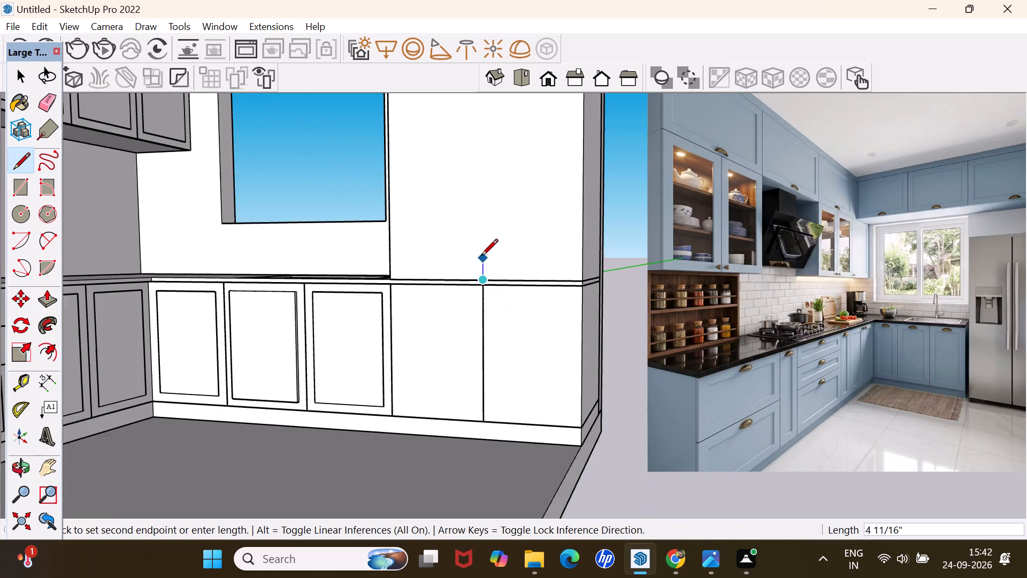
pyautogui.scroll(-10, 481, 257)
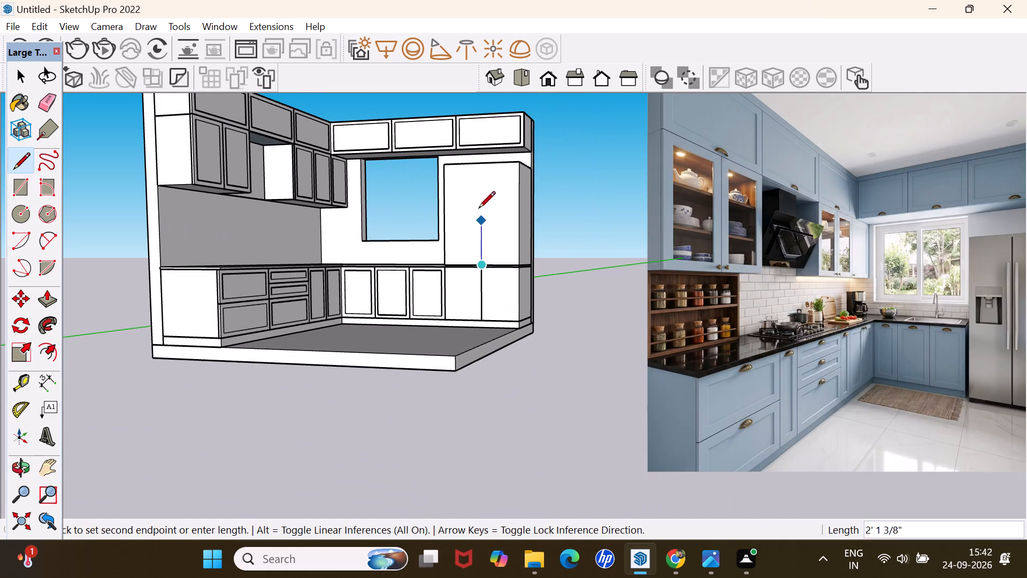
pyautogui.click(488, 163)
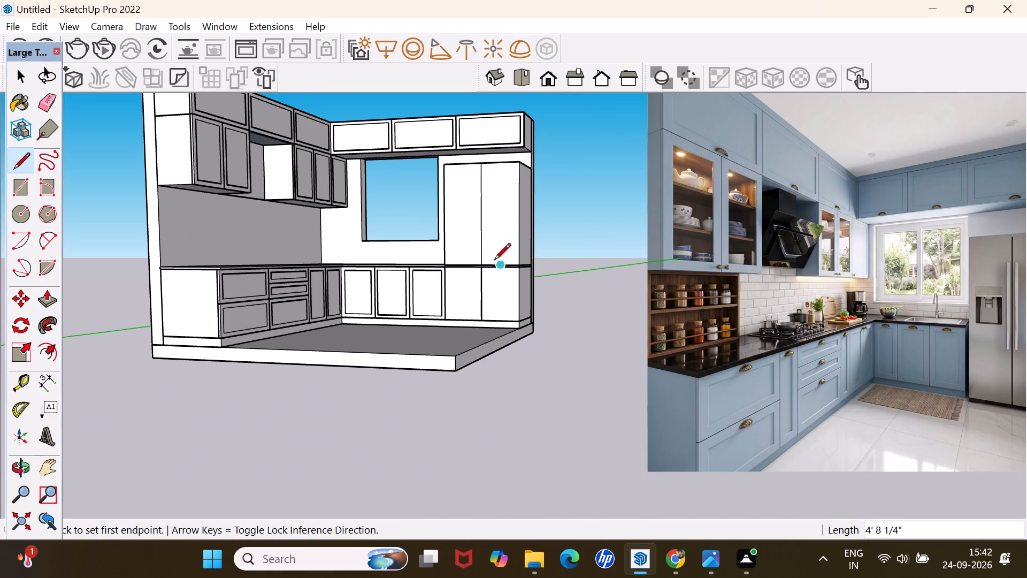
pyautogui.press('space')
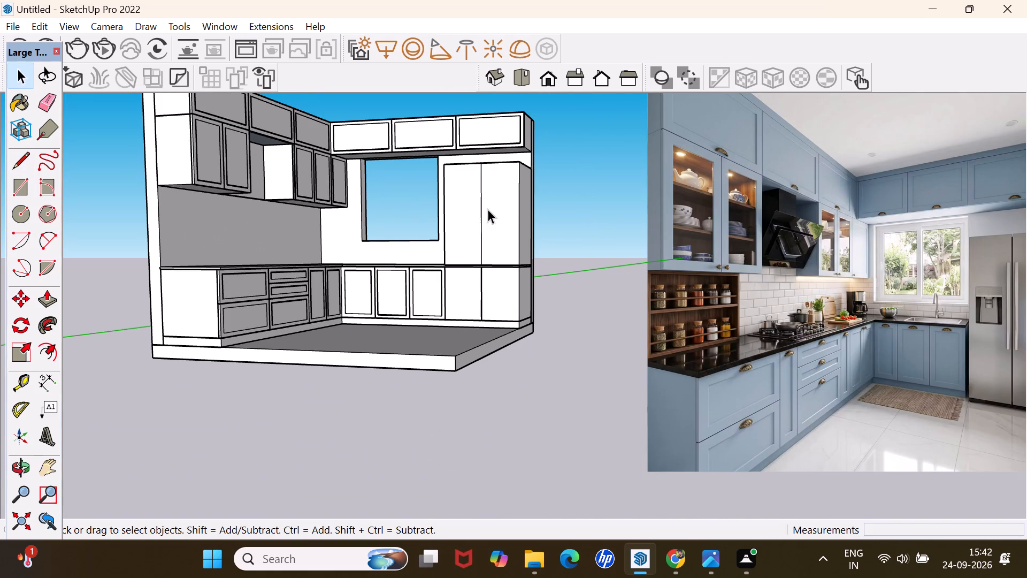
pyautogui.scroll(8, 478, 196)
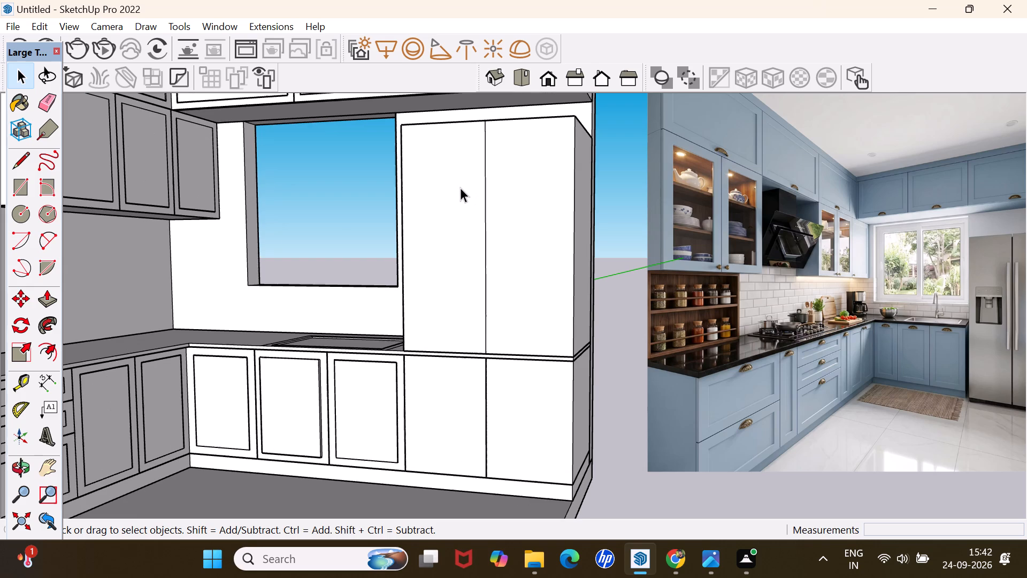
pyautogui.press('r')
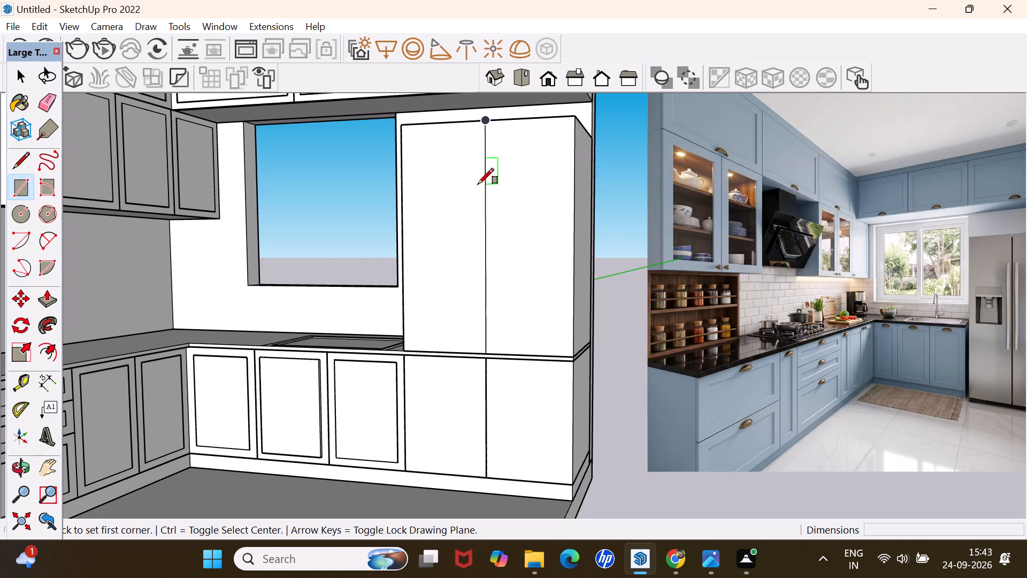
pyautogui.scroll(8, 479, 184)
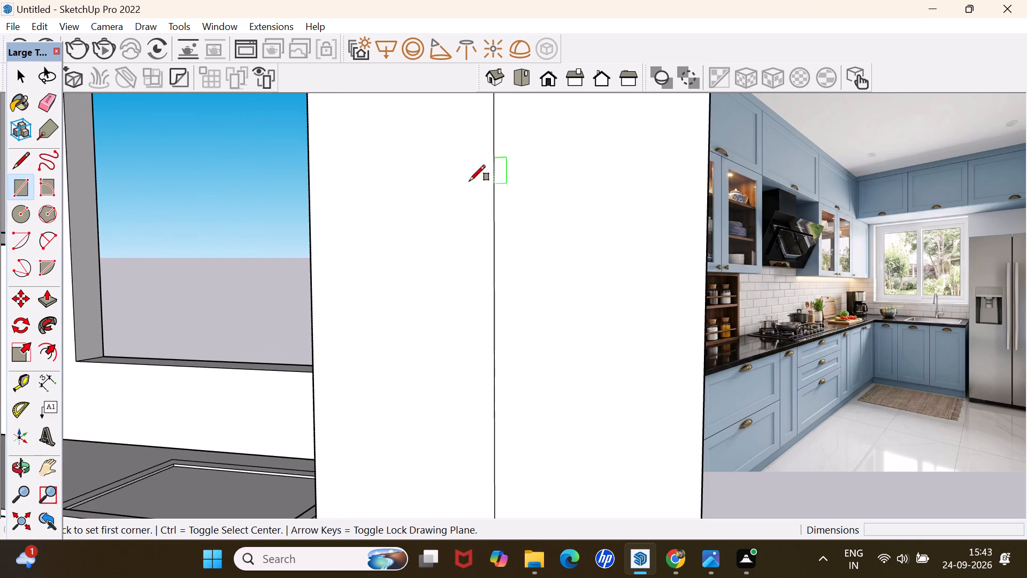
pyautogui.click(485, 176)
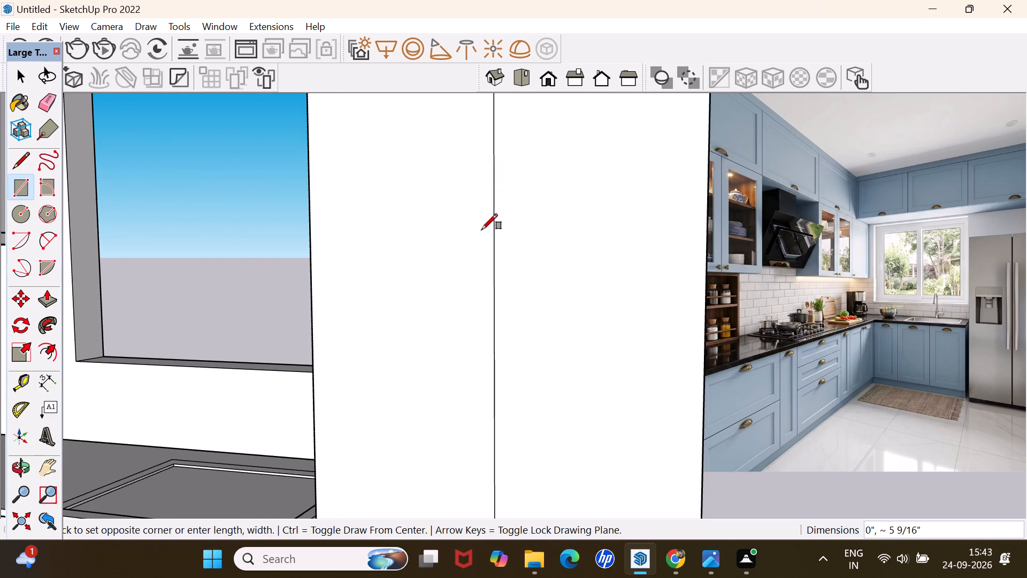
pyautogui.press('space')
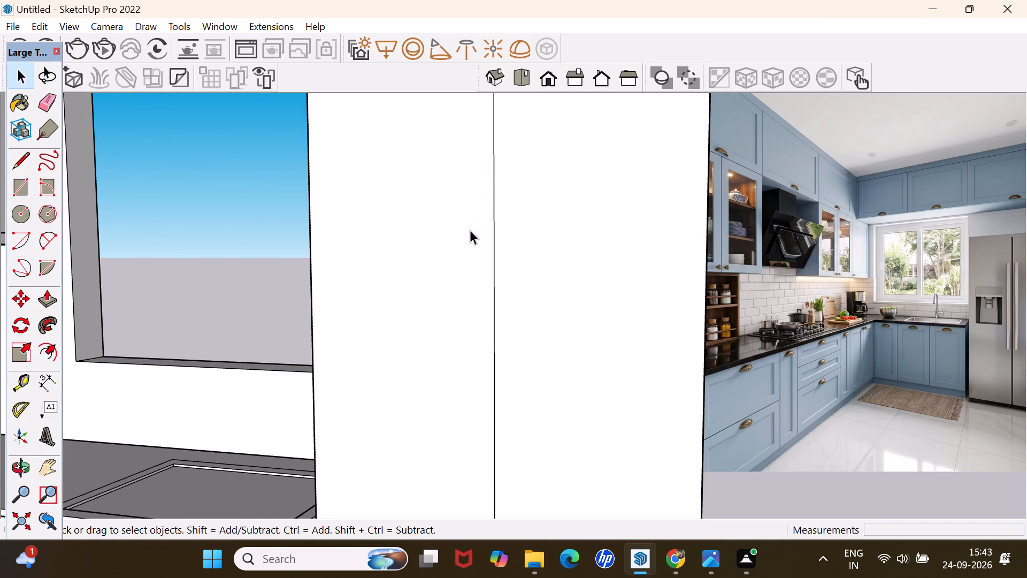
# Draw a narrow vertical handle rectangle, about 2' 11 1/4" by 15/16", on the refrigerator's window-side door beside the centre line.
pyautogui.press('r')
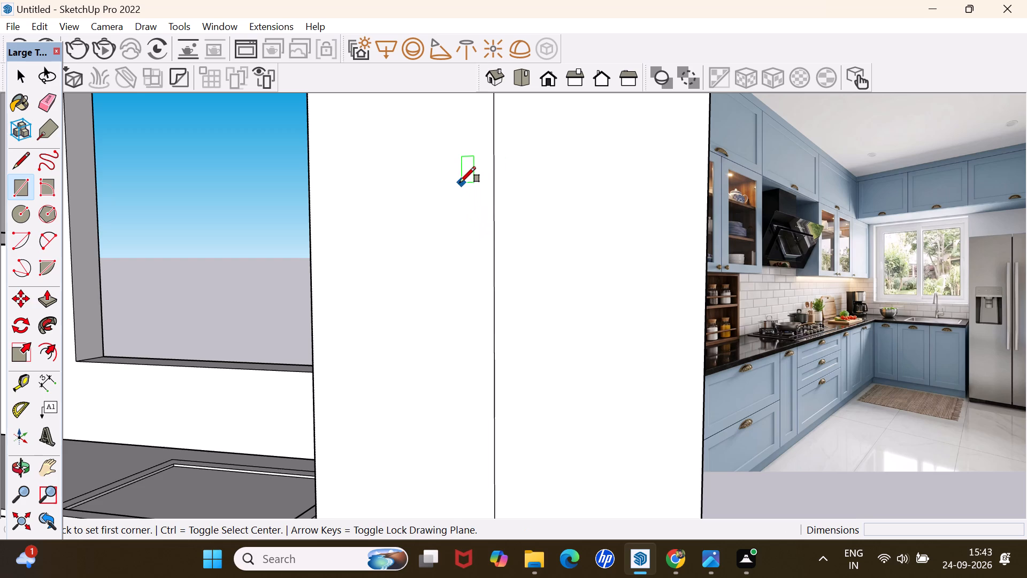
pyautogui.click(474, 162)
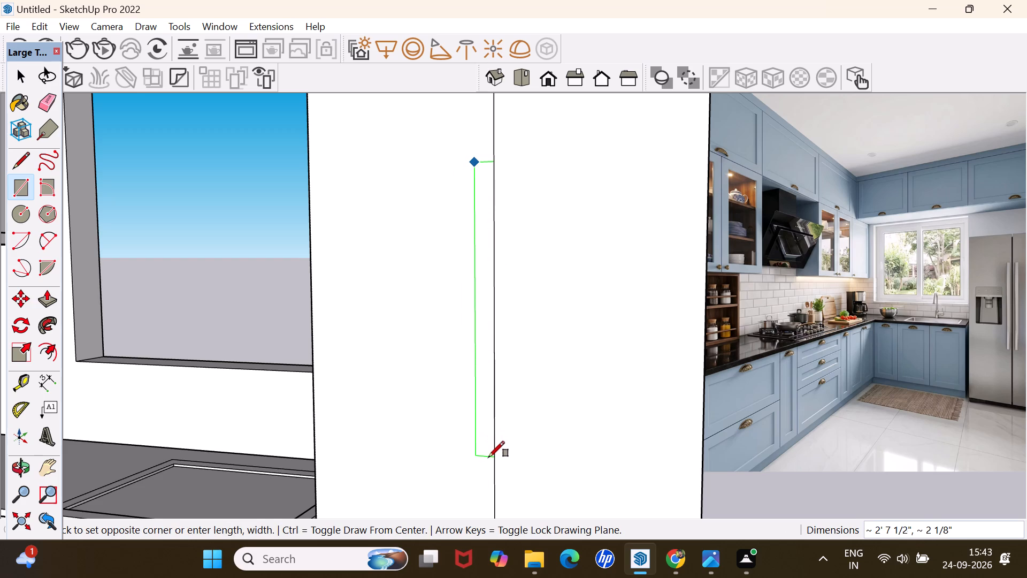
pyautogui.scroll(3, 482, 490)
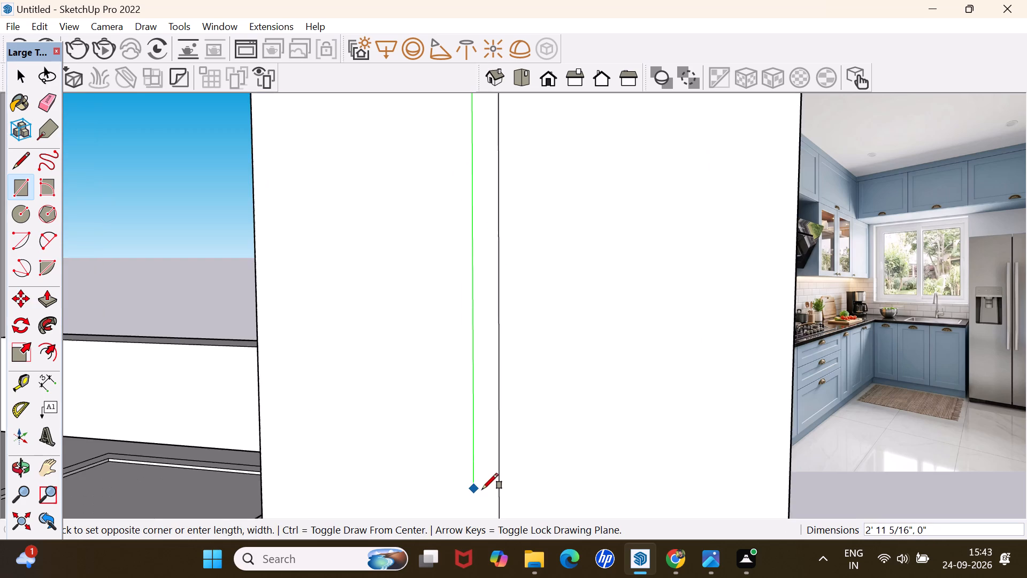
pyautogui.scroll(4, 482, 489)
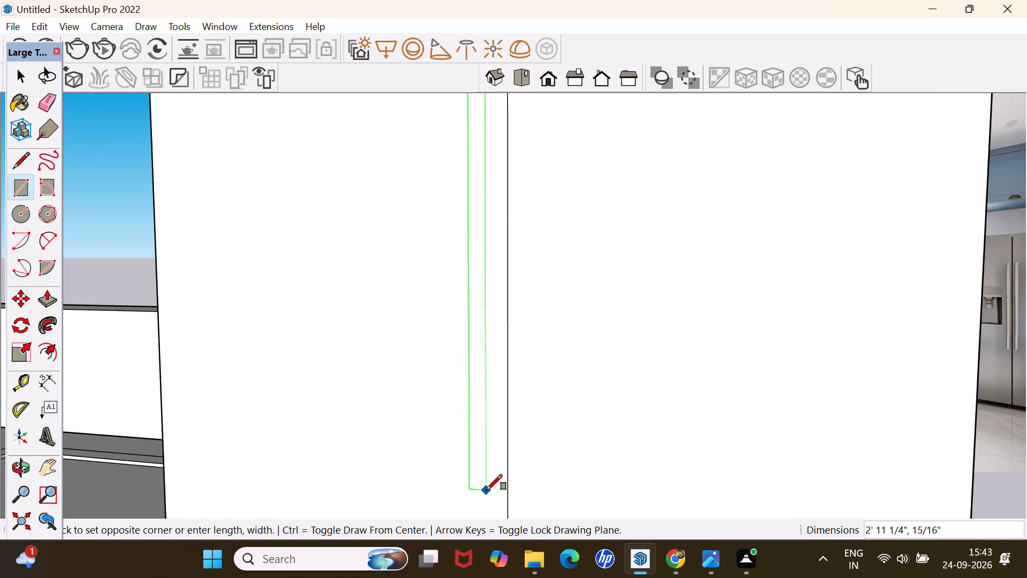
pyautogui.click(486, 490)
pyautogui.scroll(-12, 485, 464)
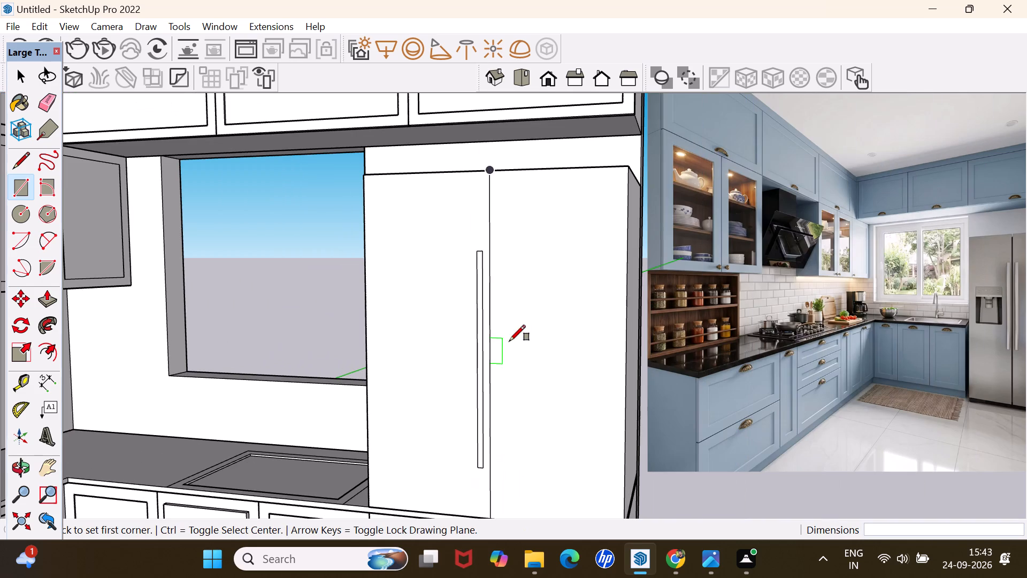
pyautogui.press('space')
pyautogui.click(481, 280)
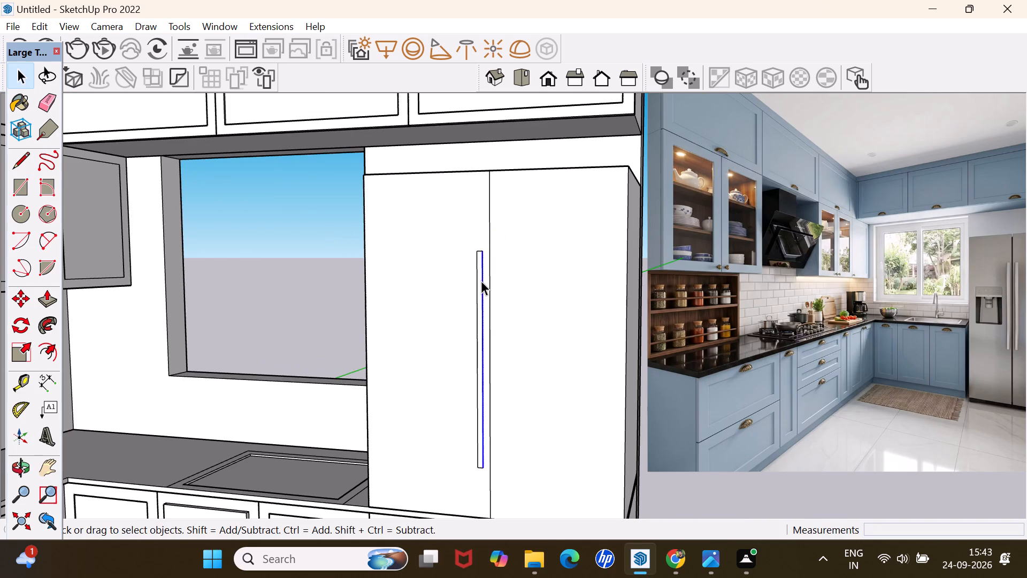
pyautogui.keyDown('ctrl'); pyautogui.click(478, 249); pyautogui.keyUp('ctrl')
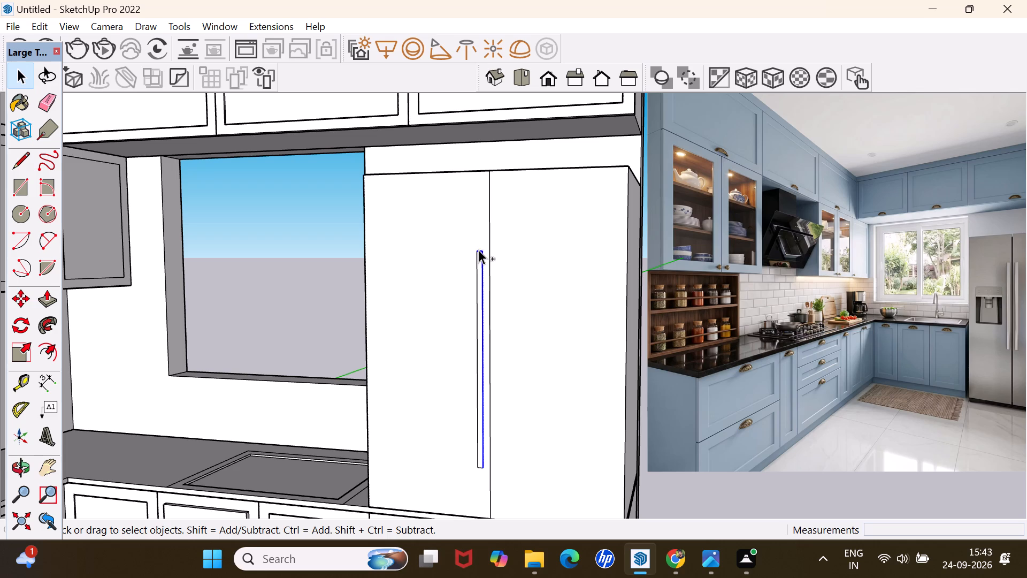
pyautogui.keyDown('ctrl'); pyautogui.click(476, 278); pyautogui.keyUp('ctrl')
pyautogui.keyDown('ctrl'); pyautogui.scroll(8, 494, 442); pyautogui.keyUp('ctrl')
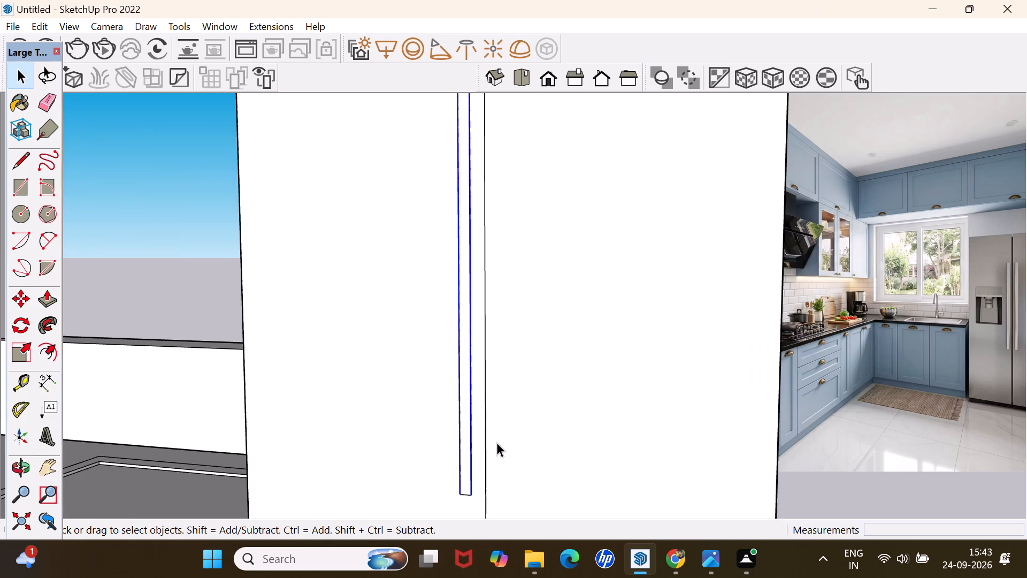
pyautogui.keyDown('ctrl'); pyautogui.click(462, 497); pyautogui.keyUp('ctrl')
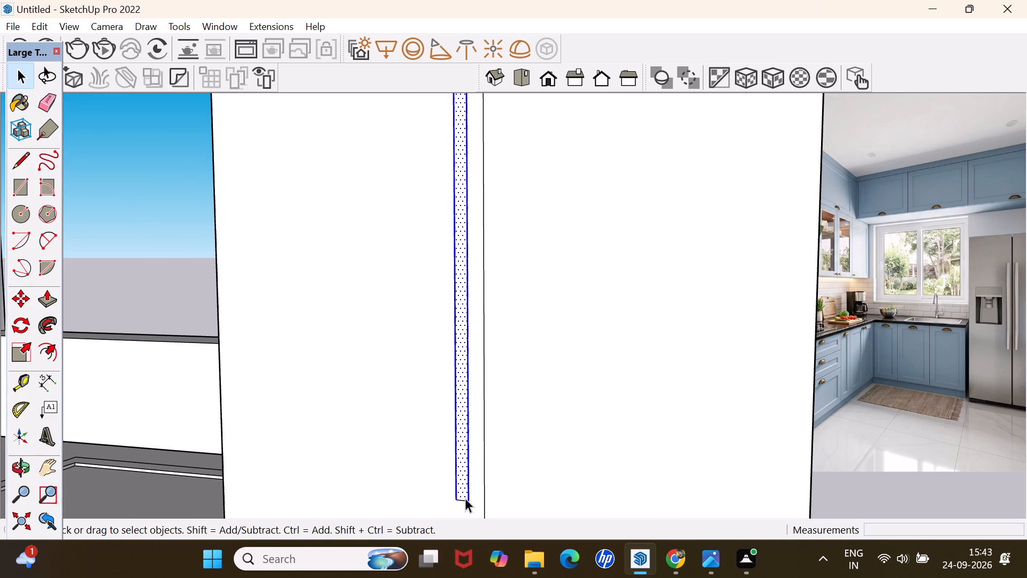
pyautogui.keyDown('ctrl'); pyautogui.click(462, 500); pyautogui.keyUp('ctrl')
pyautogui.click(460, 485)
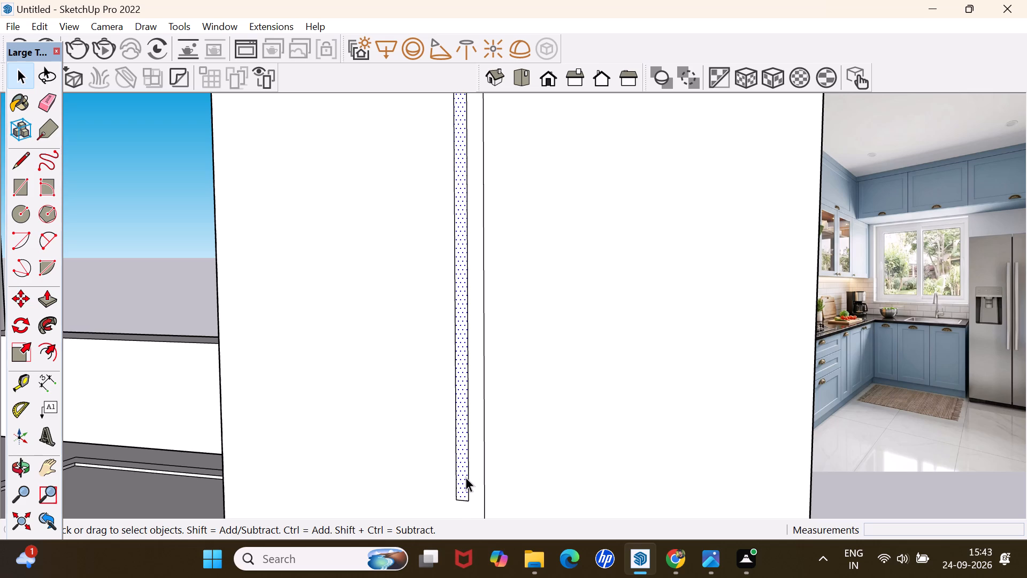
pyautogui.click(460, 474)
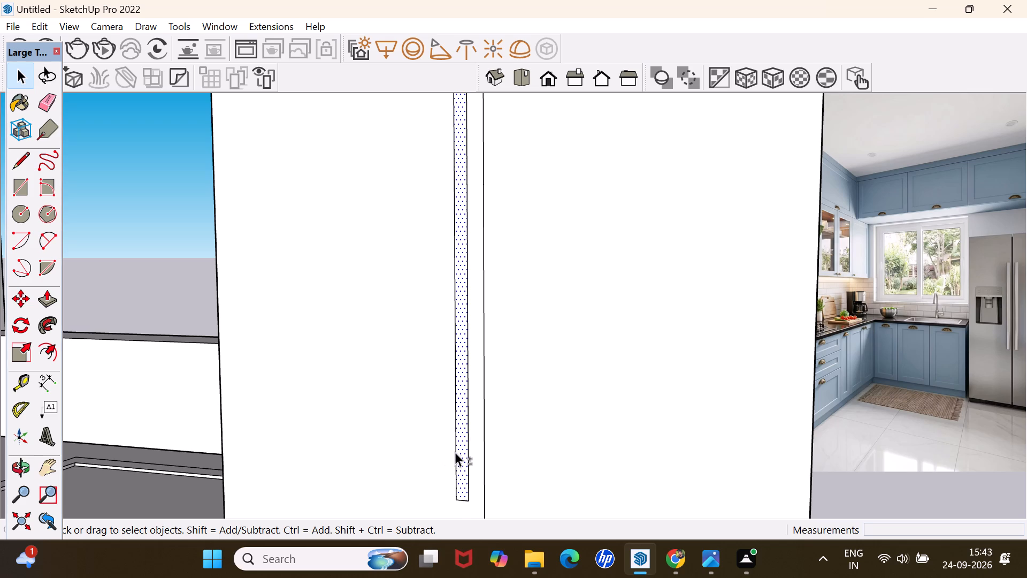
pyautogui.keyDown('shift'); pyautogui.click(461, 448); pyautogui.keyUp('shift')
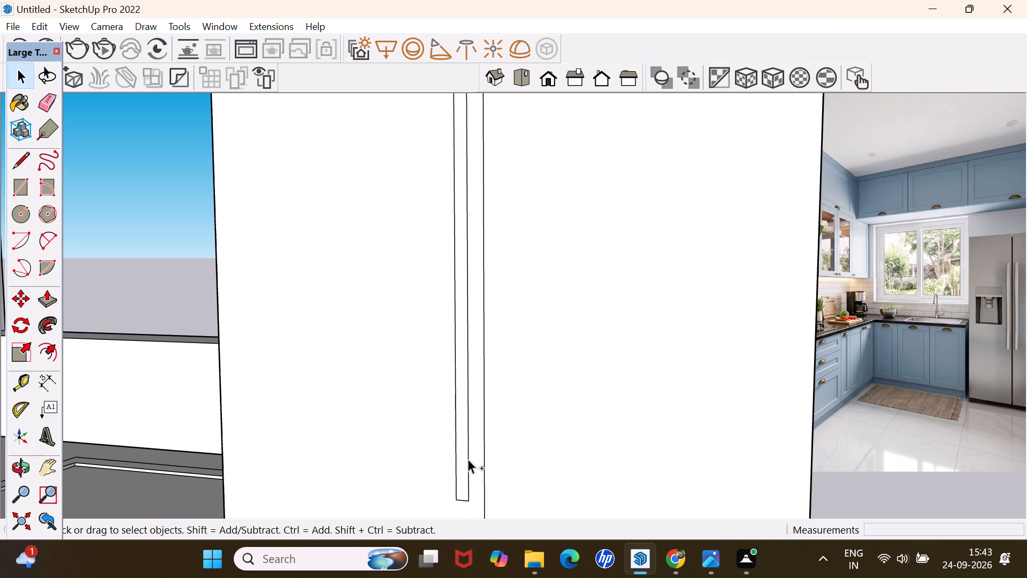
# Select the handle rectangle's four edges and copy them about 3 3/8" across the centre line onto the other refrigerator door.
pyautogui.keyDown('ctrl'); pyautogui.click(467, 459); pyautogui.keyUp('ctrl')
pyautogui.keyDown('ctrl'); pyautogui.click(454, 461); pyautogui.keyUp('ctrl')
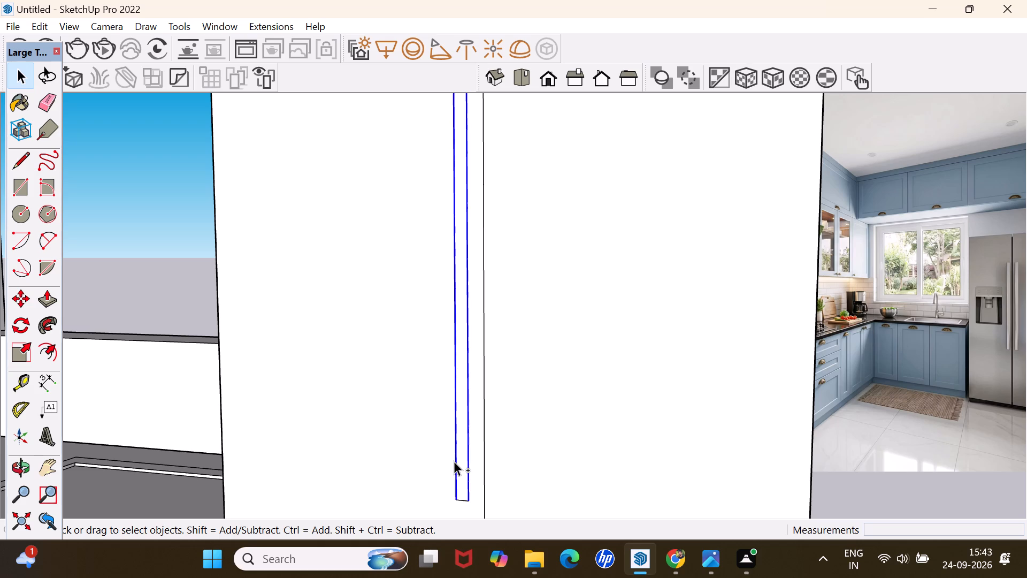
pyautogui.keyDown('ctrl'); pyautogui.click(463, 497); pyautogui.keyUp('ctrl')
pyautogui.keyDown('shift'); pyautogui.click(463, 483); pyautogui.keyUp('shift')
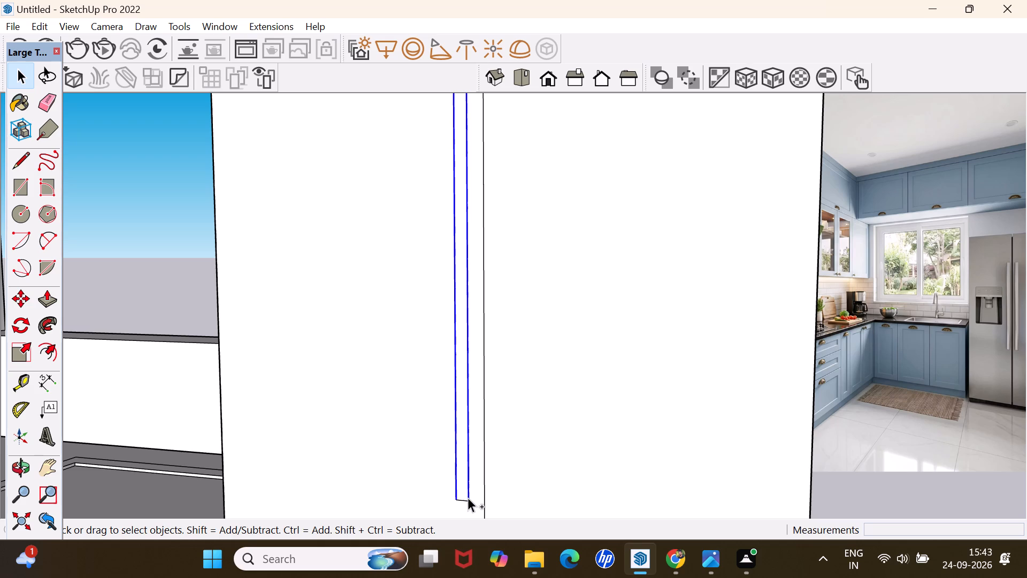
pyautogui.keyDown('ctrl'); pyautogui.click(463, 500); pyautogui.keyUp('ctrl')
pyautogui.keyDown('ctrl'); pyautogui.scroll(-8, 462, 425); pyautogui.keyUp('ctrl')
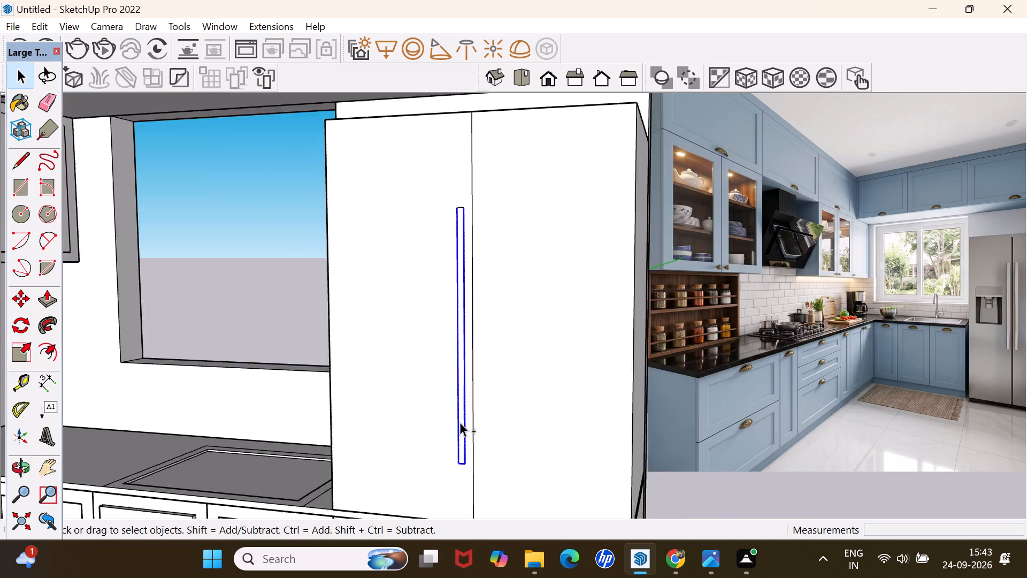
pyautogui.keyDown('ctrl'); pyautogui.scroll(-2, 459, 422); pyautogui.keyUp('ctrl')
pyautogui.keyDown('ctrl'); pyautogui.scroll(9, 449, 257); pyautogui.keyUp('ctrl')
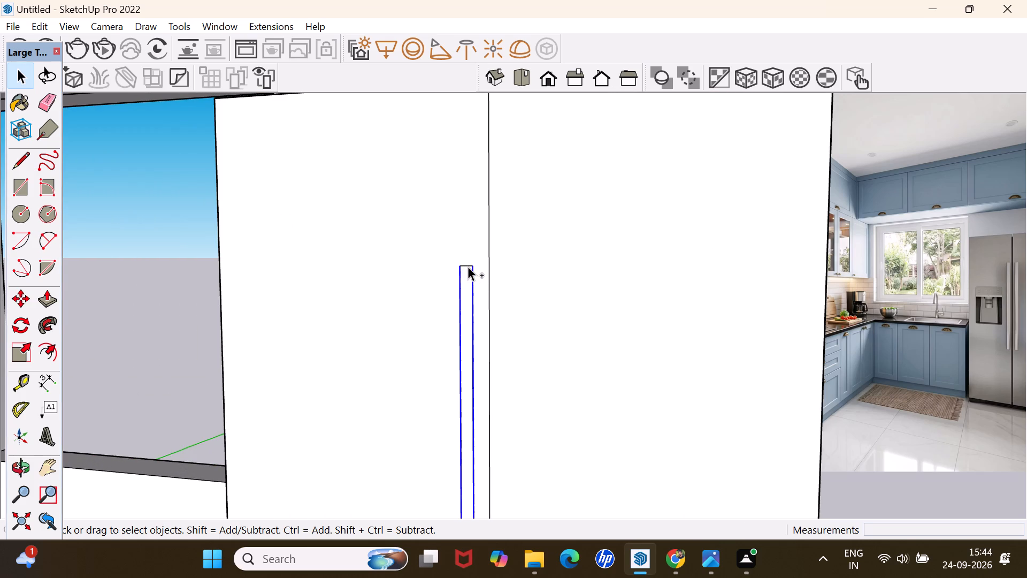
pyautogui.keyDown('ctrl'); pyautogui.click(467, 266); pyautogui.keyUp('ctrl')
pyautogui.press('m')
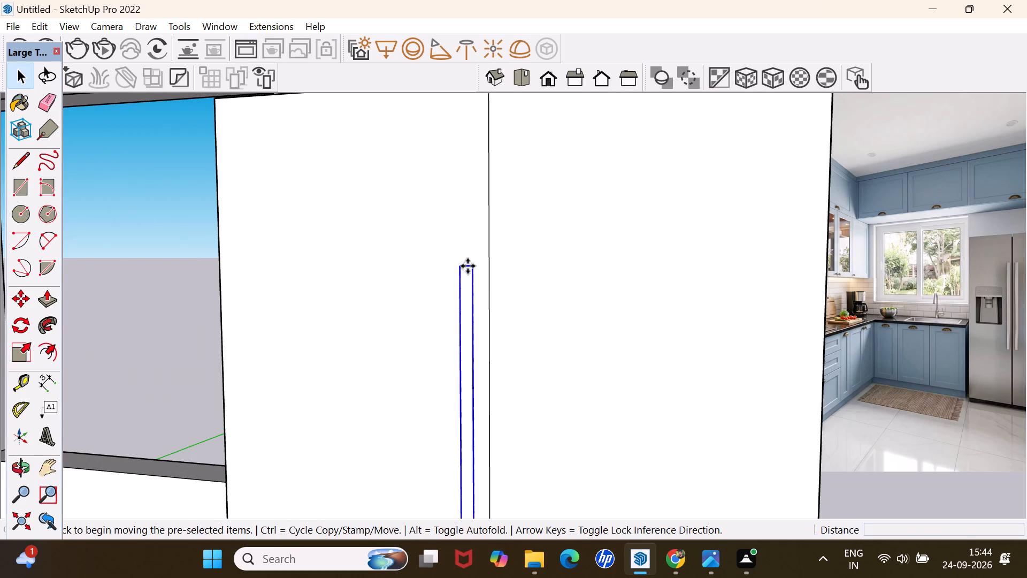
pyautogui.scroll(-13, 468, 266)
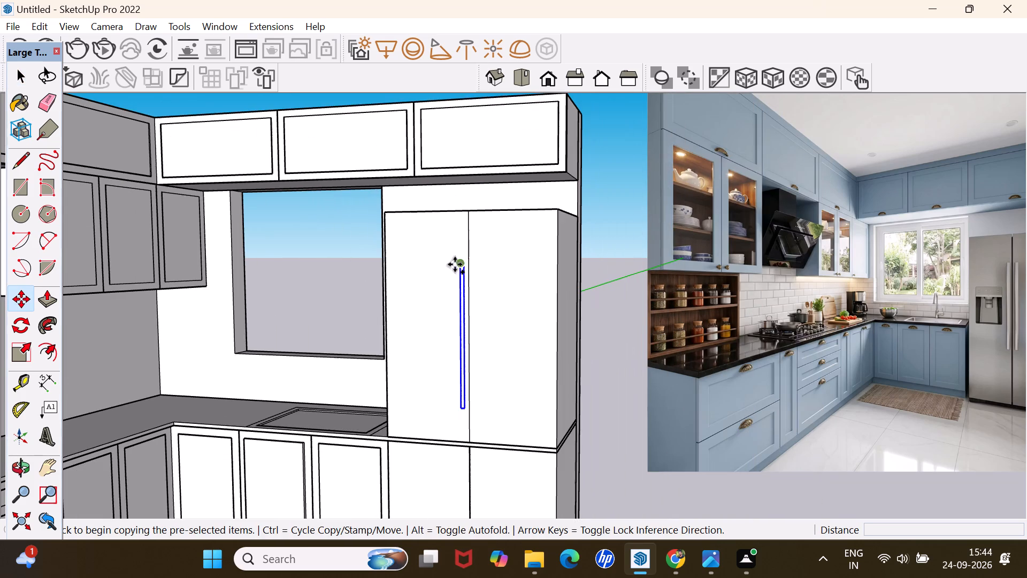
pyautogui.scroll(14, 467, 417)
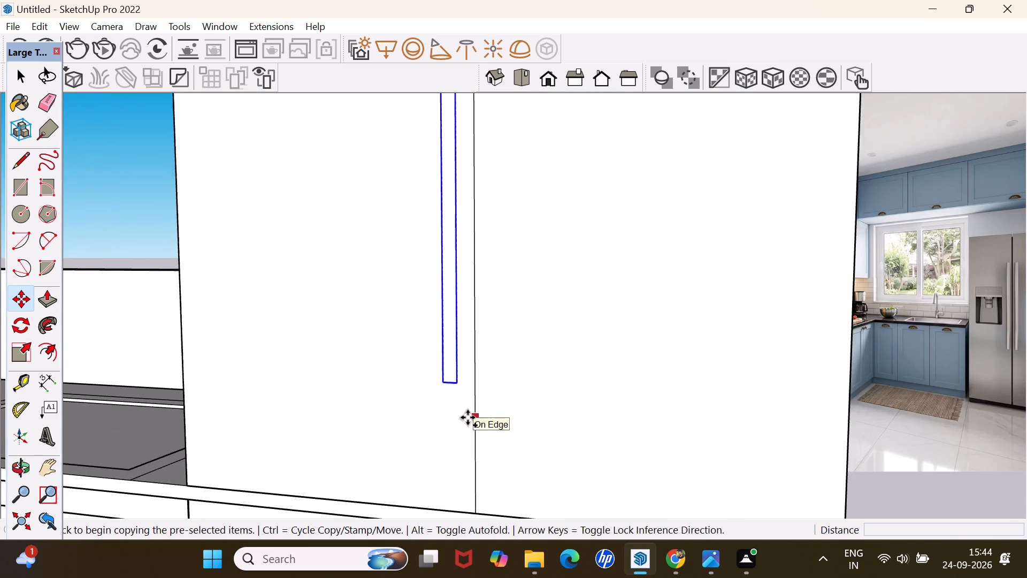
pyautogui.scroll(2, 467, 417)
pyautogui.click(442, 365)
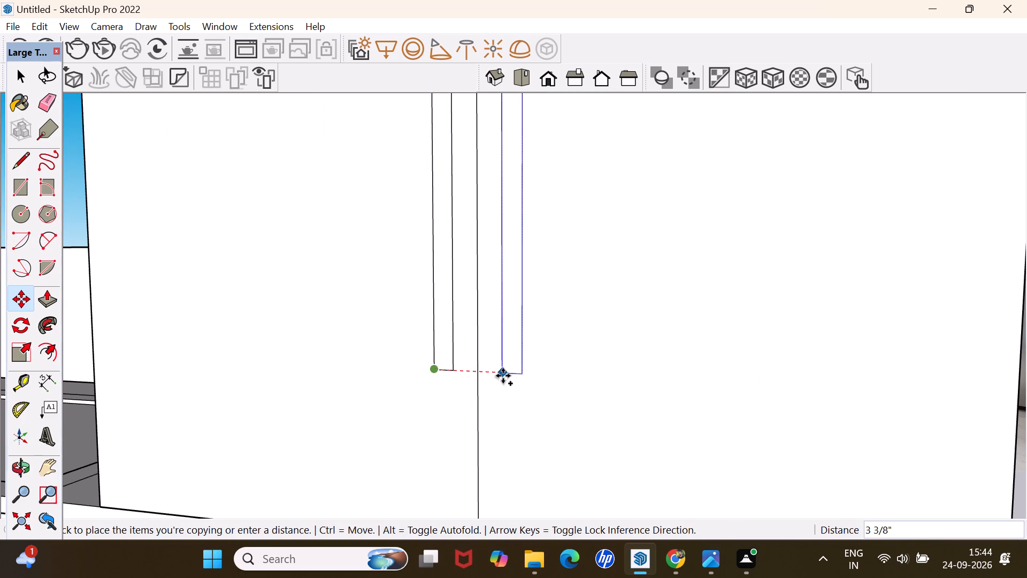
pyautogui.click(503, 376)
pyautogui.scroll(-19, 497, 370)
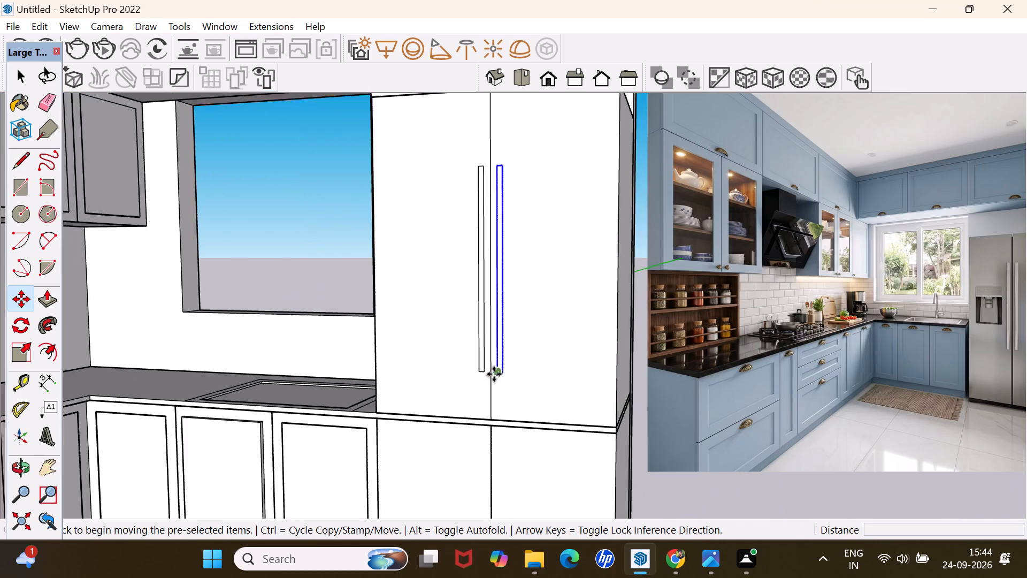
pyautogui.scroll(-1, 494, 374)
pyautogui.press('space')
pyautogui.hscroll(-1, 494, 374)
pyautogui.click(616, 329)
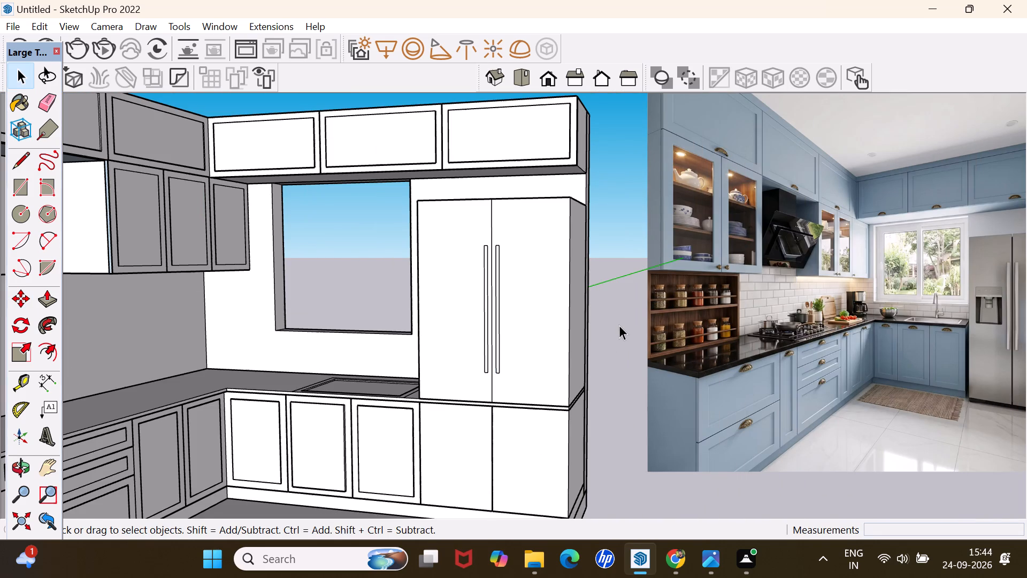
# Open the L-shaped countertop group for editing, with its long run above the drawer unit in view.
pyautogui.scroll(-8, 317, 324)
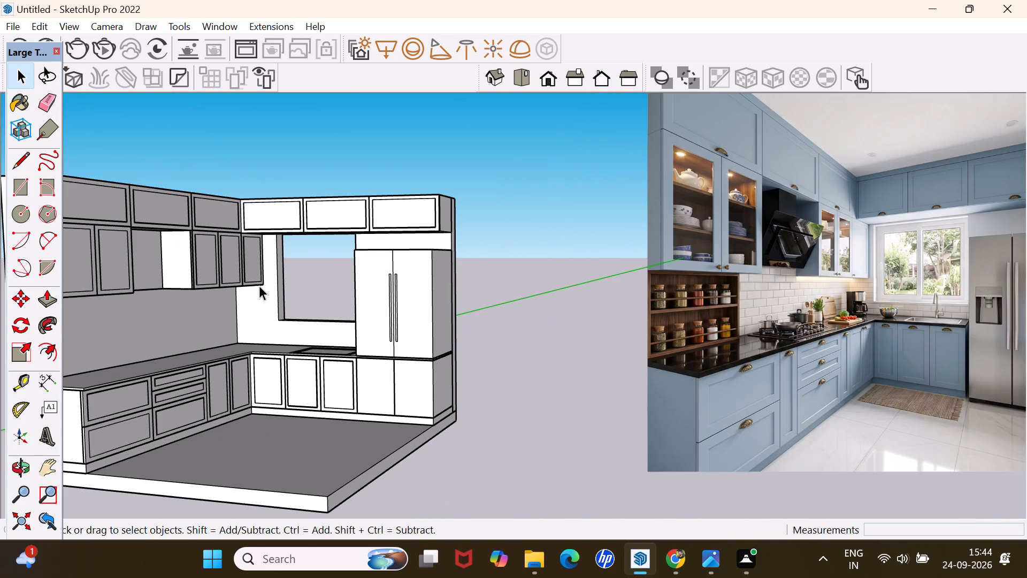
pyautogui.scroll(2, 169, 353)
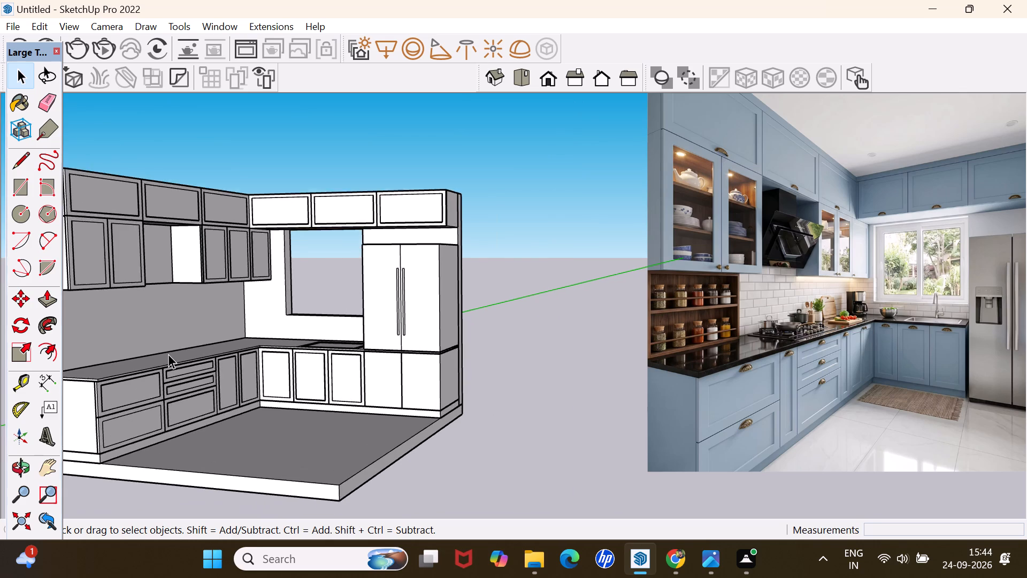
pyautogui.scroll(7, 168, 354)
pyautogui.moveTo(199, 320); pyautogui.dragTo(112, 463, button='middle')
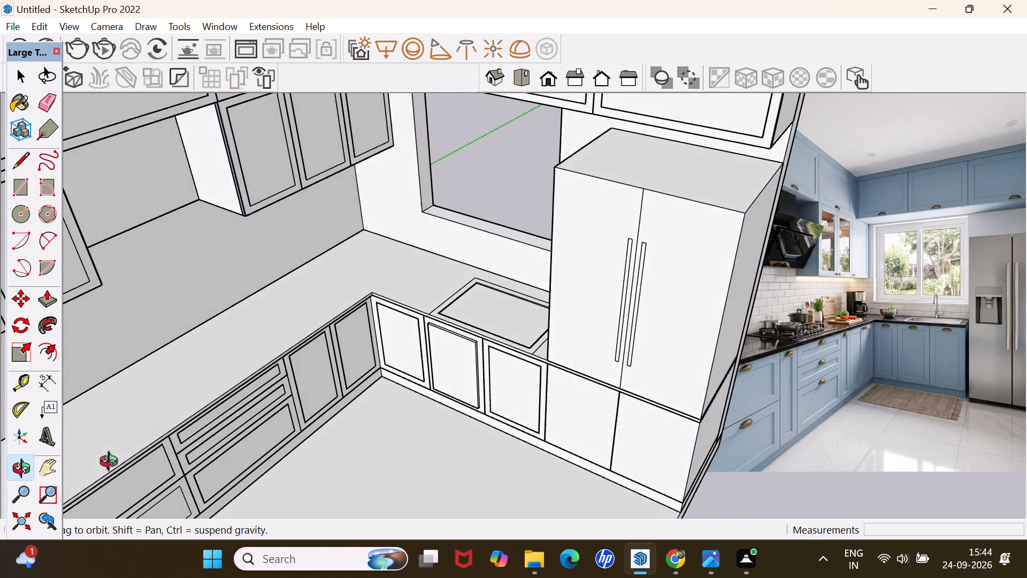
pyautogui.moveTo(112, 463); pyautogui.dragTo(70, 461, button='middle')
pyautogui.press('r')
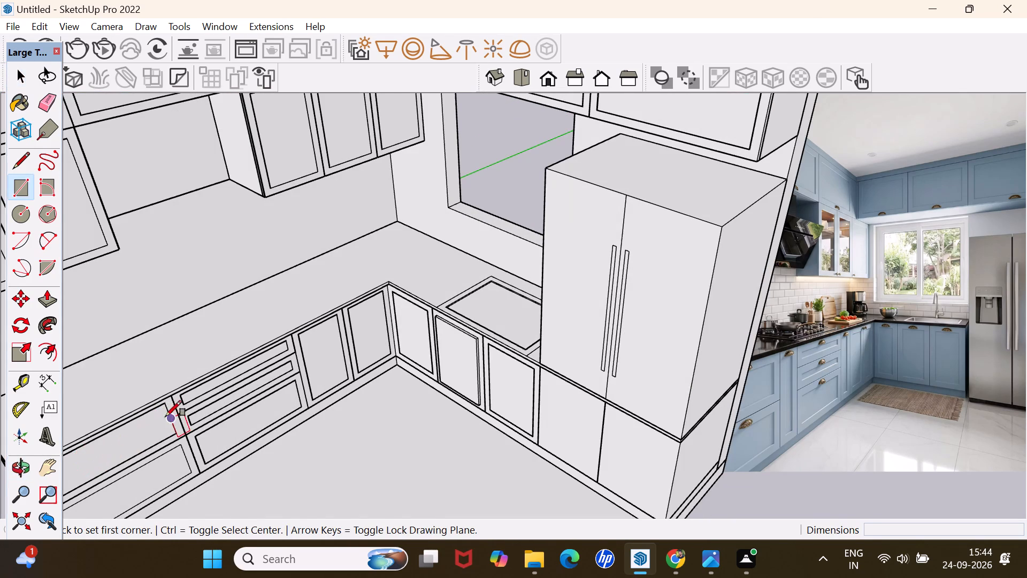
pyautogui.press('space')
pyautogui.tripleClick(165, 349)
pyautogui.click(180, 354)
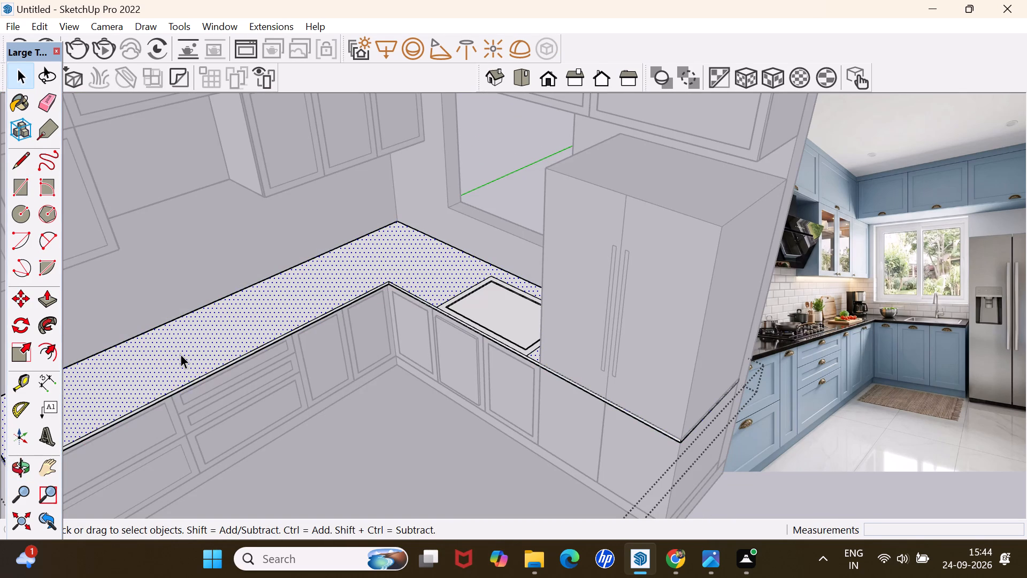
pyautogui.click(190, 369)
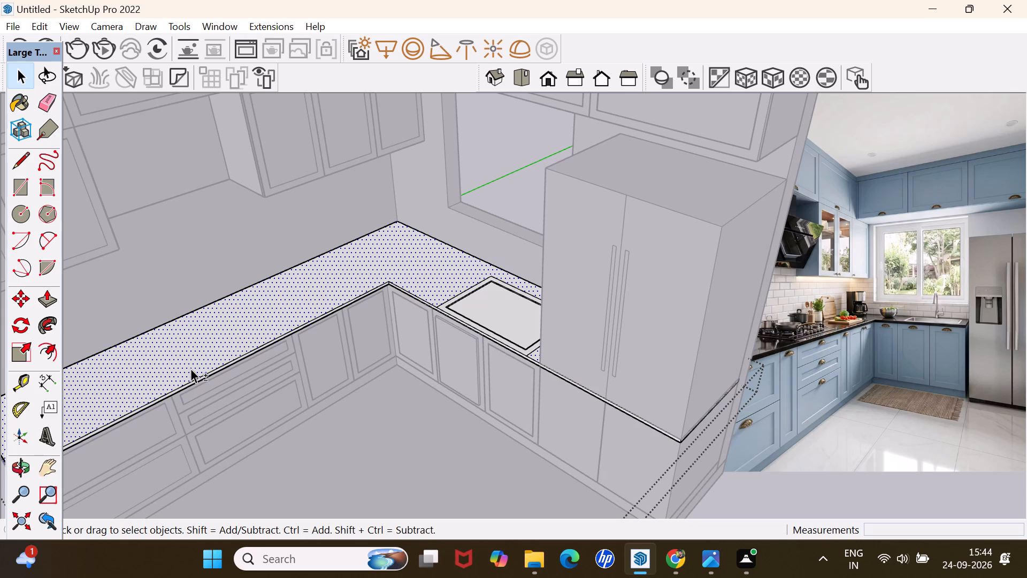
pyautogui.keyDown('shift'); pyautogui.click(190, 368); pyautogui.keyUp('shift')
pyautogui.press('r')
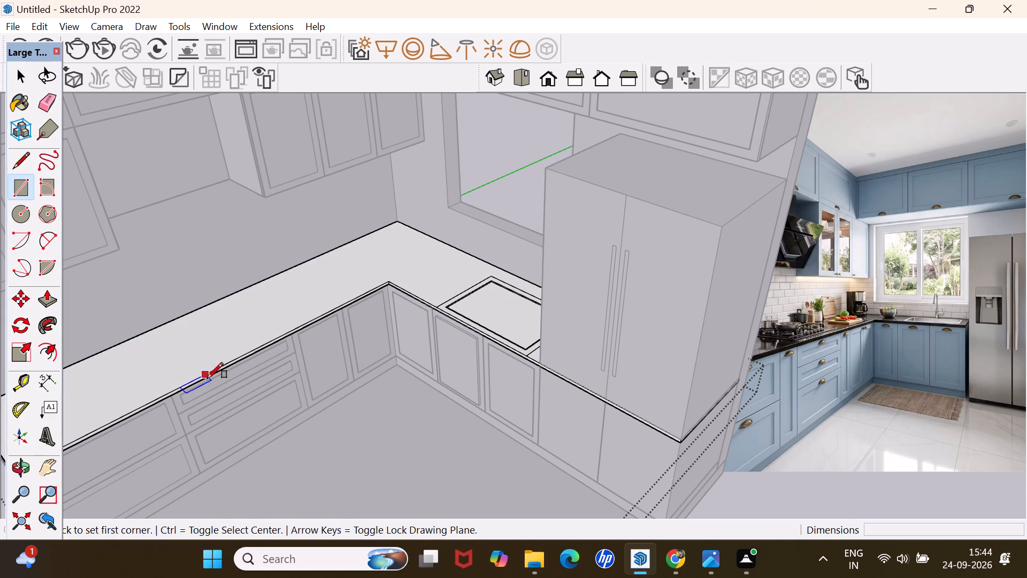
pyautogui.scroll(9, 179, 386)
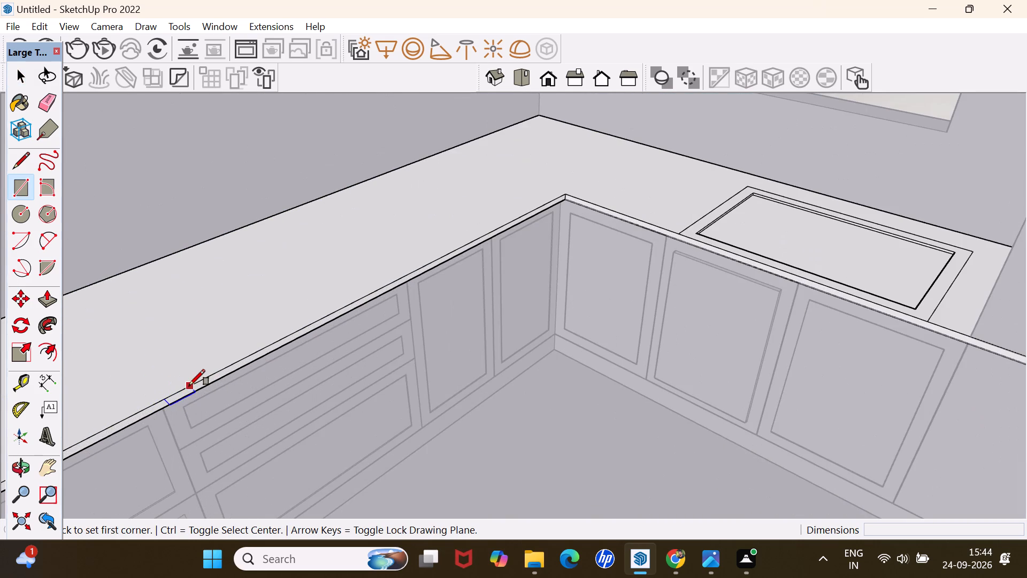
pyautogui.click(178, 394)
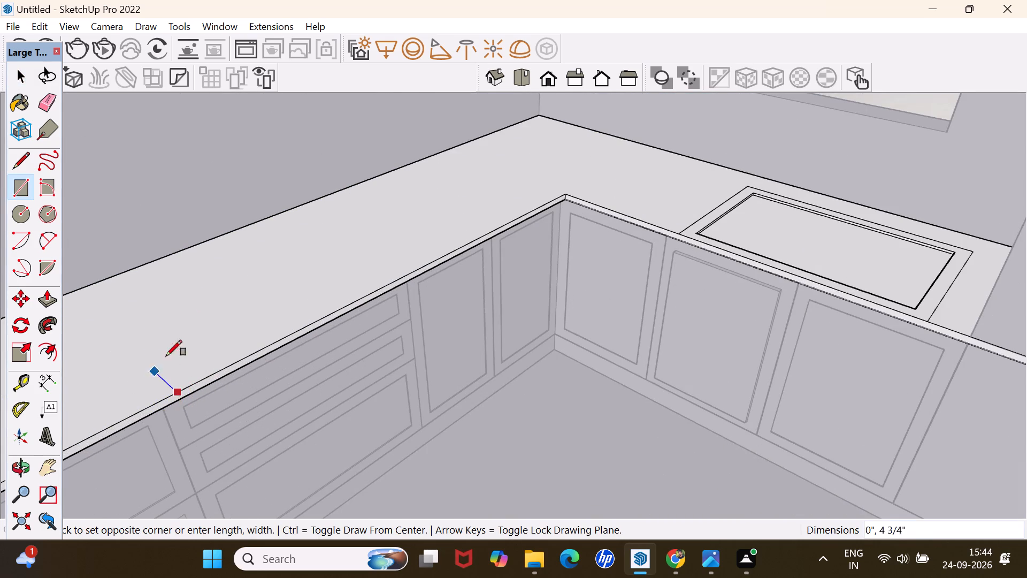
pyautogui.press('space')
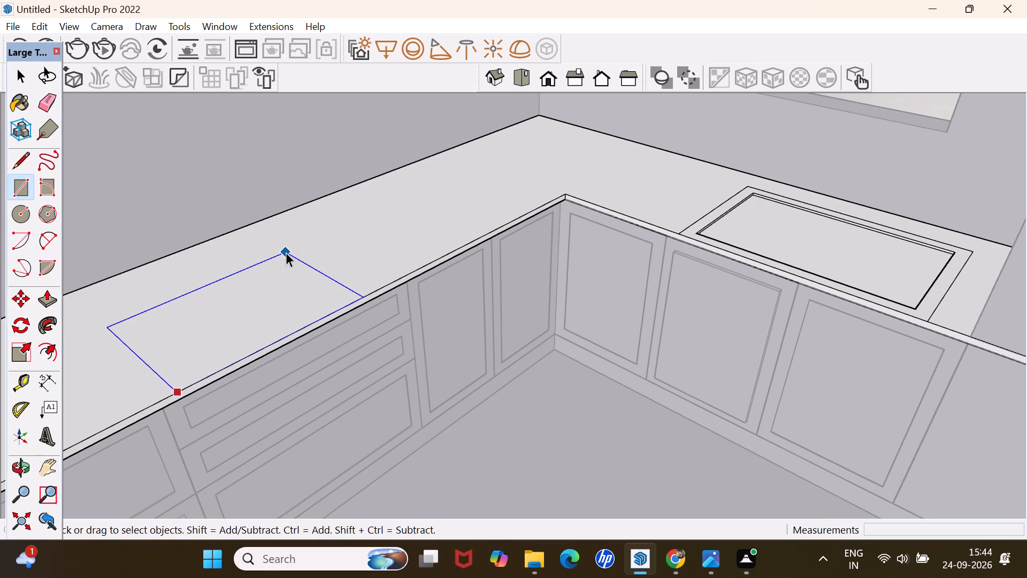
# Leave the countertop group's editing mode without drawing anything inside it.
pyautogui.press('r')
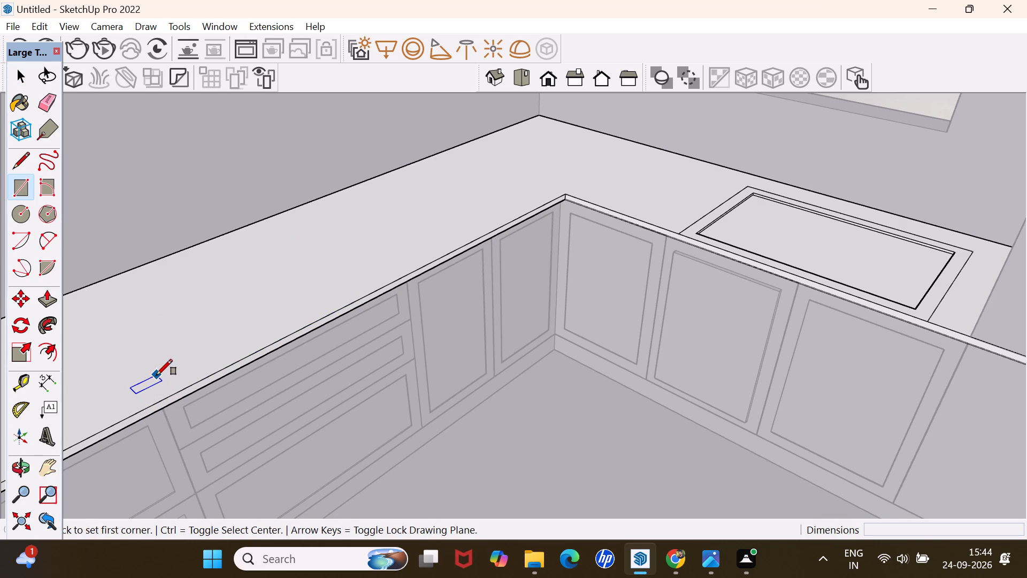
pyautogui.scroll(-3, 156, 378)
pyautogui.press('space')
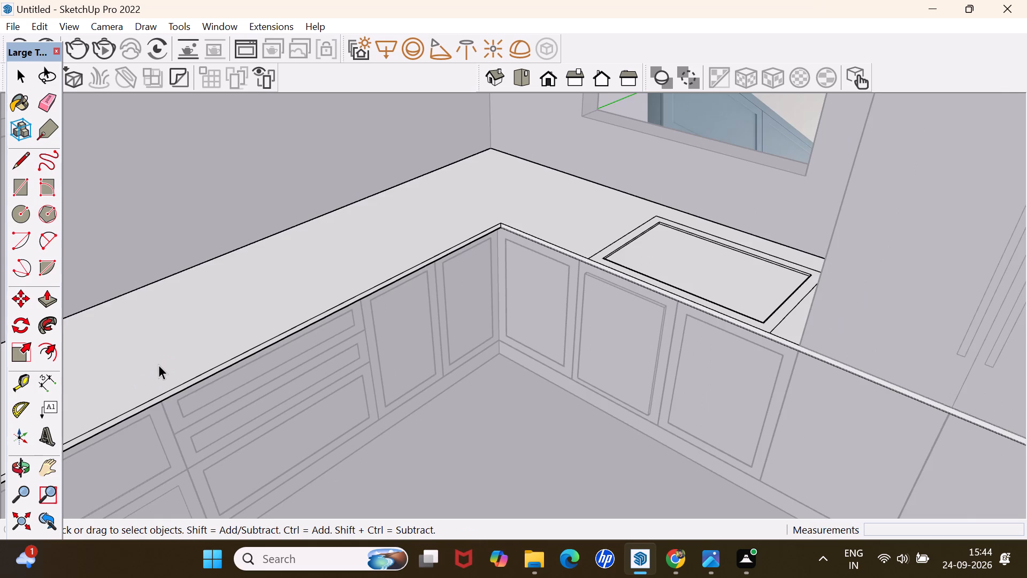
pyautogui.scroll(-20, 158, 365)
pyautogui.scroll(-1, 158, 365)
pyautogui.click(204, 189)
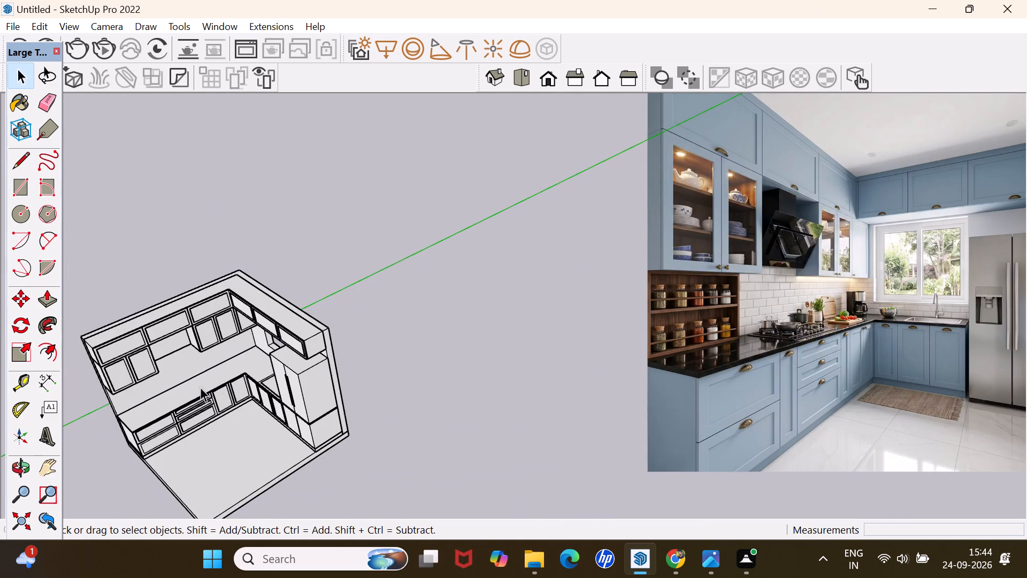
# Draw a cooktop rectangle, about 2' 11 5/8" by 1' 6 5/16", on the countertop above the drawer unit.
pyautogui.scroll(8, 188, 389)
pyautogui.scroll(3, 155, 440)
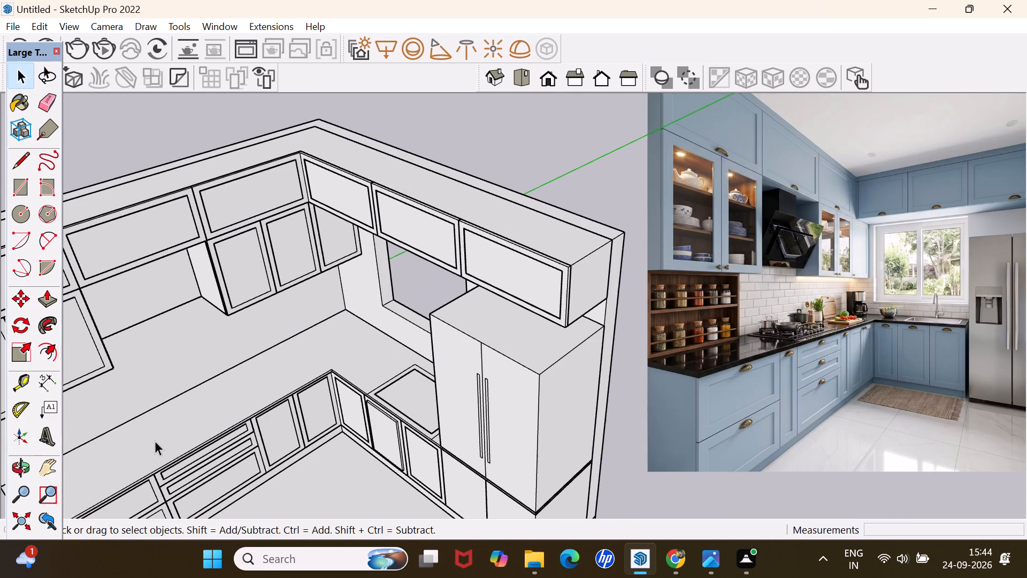
pyautogui.press('r')
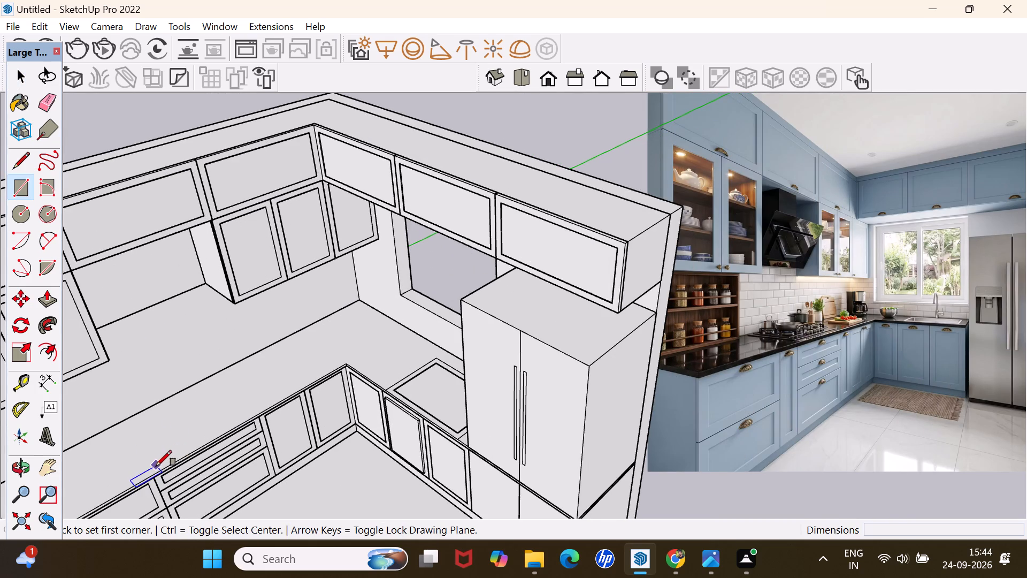
pyautogui.click(151, 463)
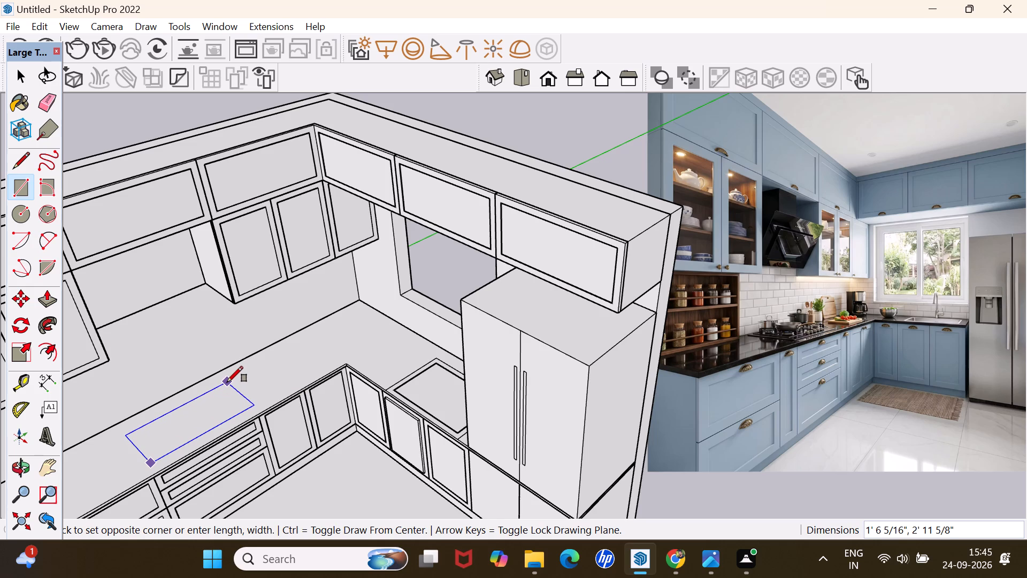
pyautogui.click(227, 382)
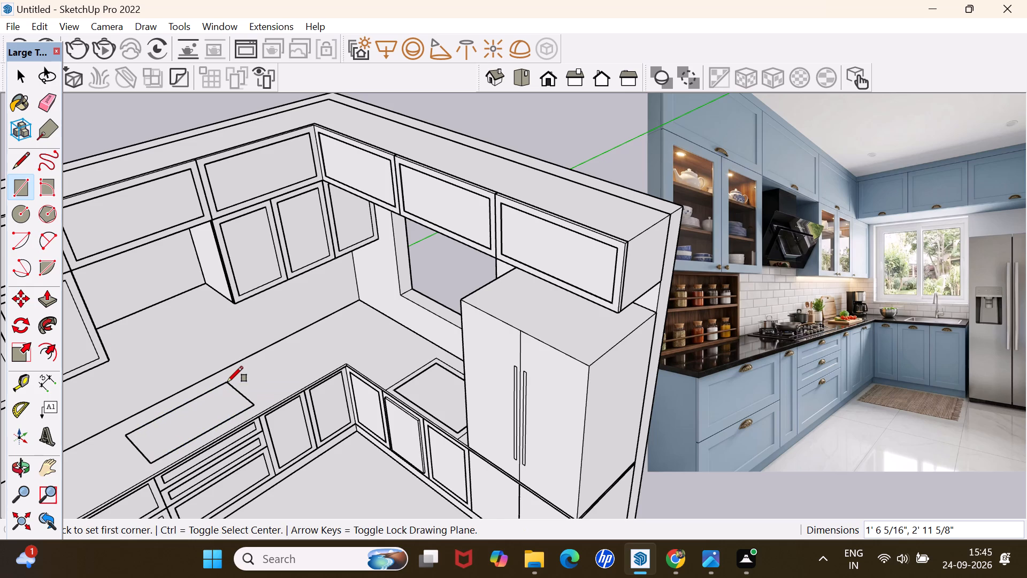
# Push/Pull the cooktop rectangle up 2" from the countertop.
pyautogui.press('p')
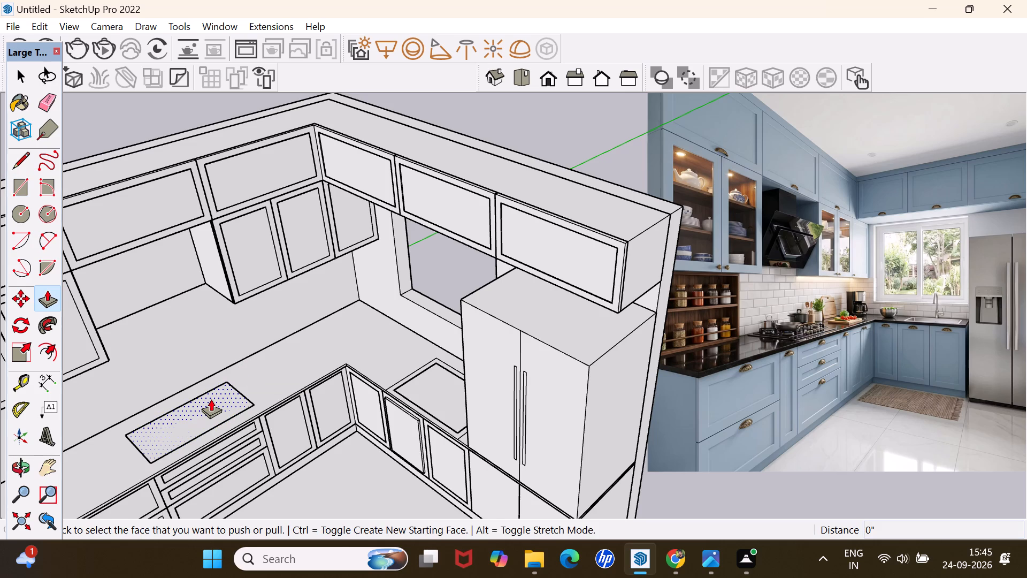
pyautogui.click(211, 399)
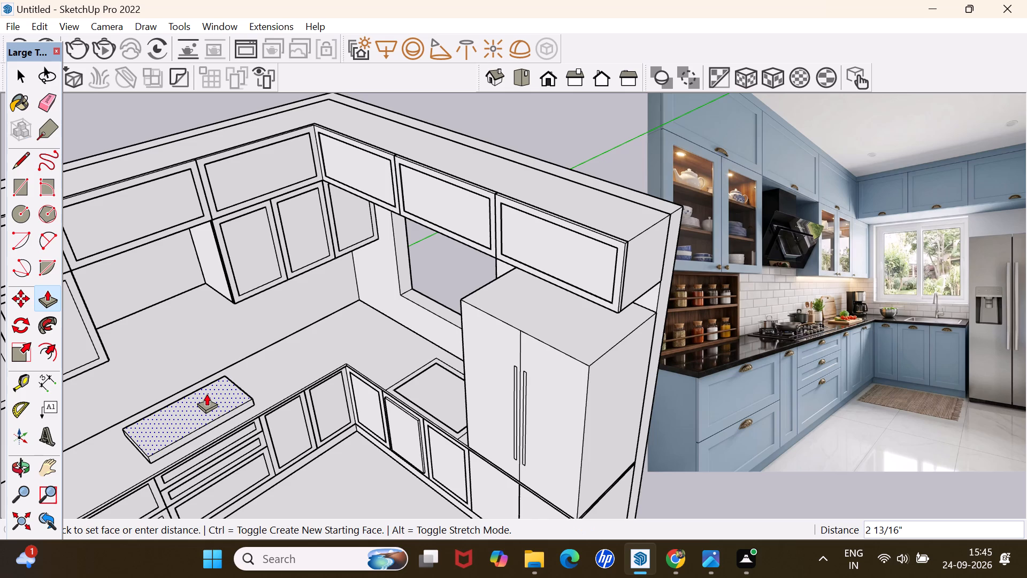
pyautogui.press('2')
pyautogui.press('Return')
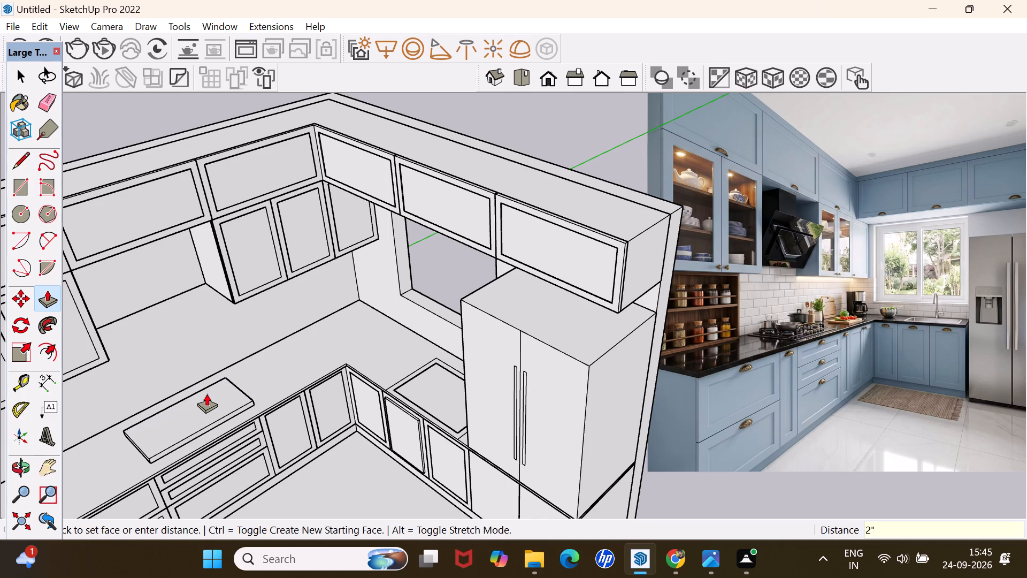
pyautogui.press('Return')
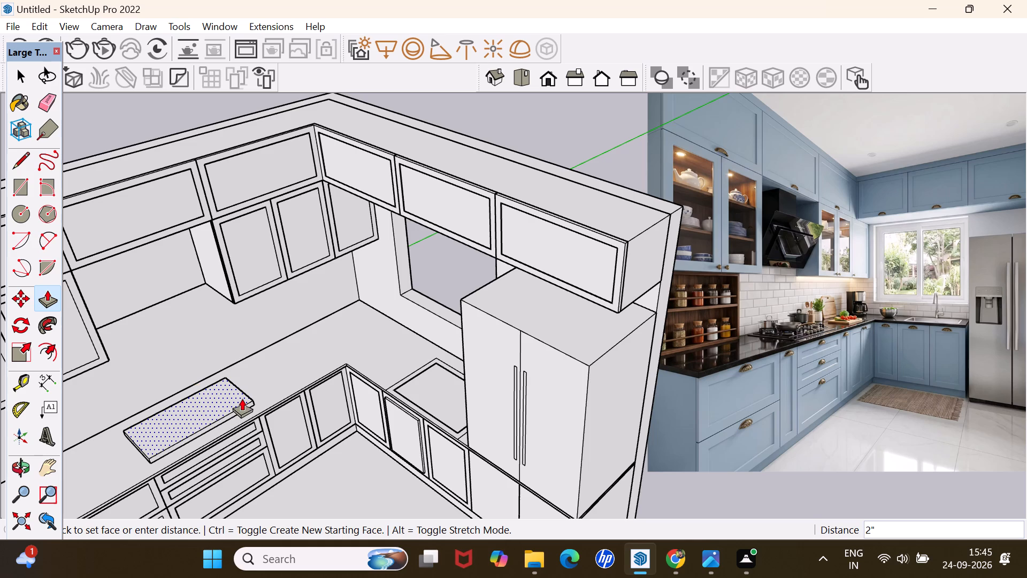
pyautogui.press('space')
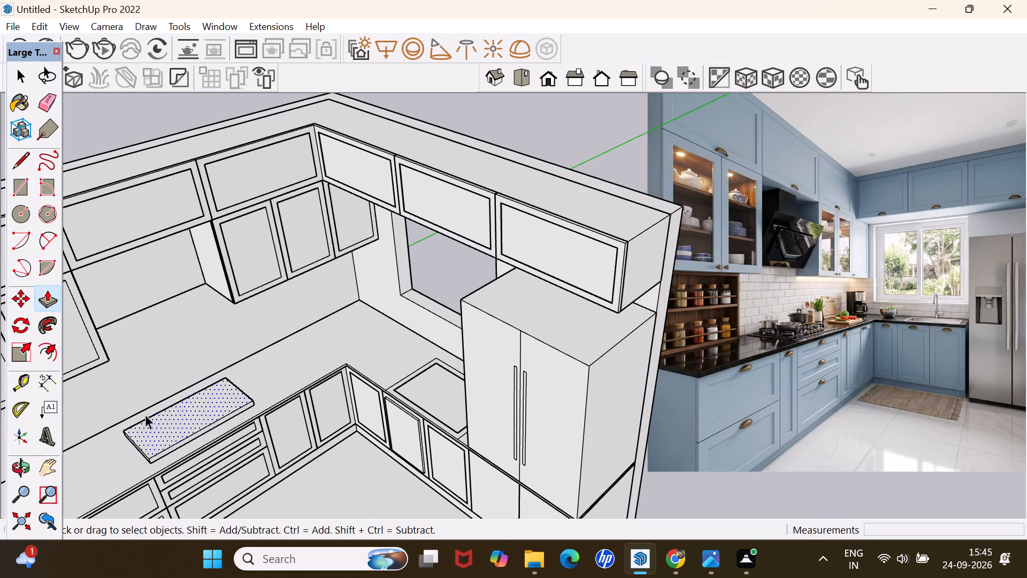
# Place a guide line 6" in from the cooktop slab's short edge nearest the kitchen corner.
pyautogui.press('t')
pyautogui.scroll(12, 153, 423)
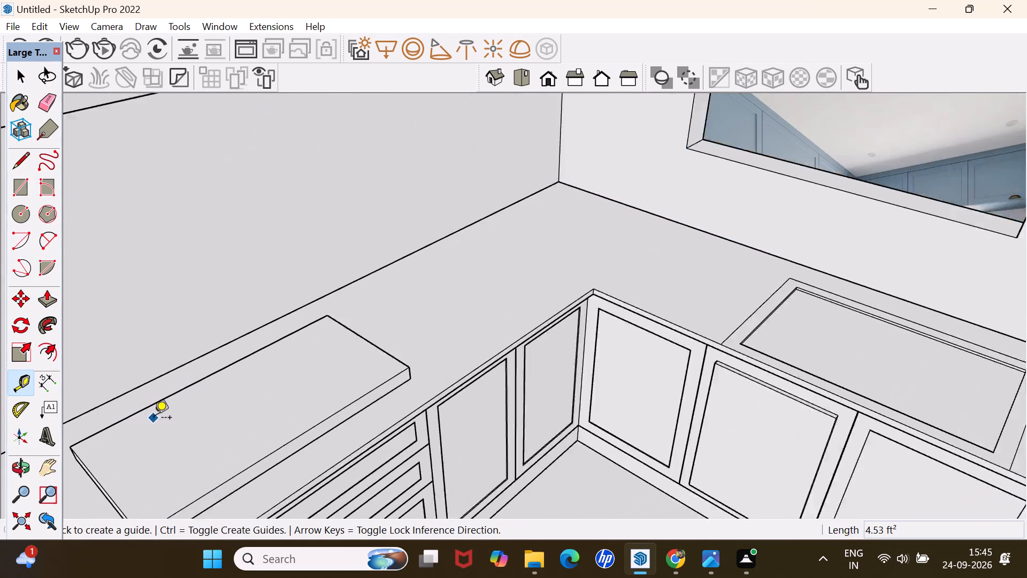
pyautogui.scroll(1, 154, 419)
pyautogui.click(389, 315)
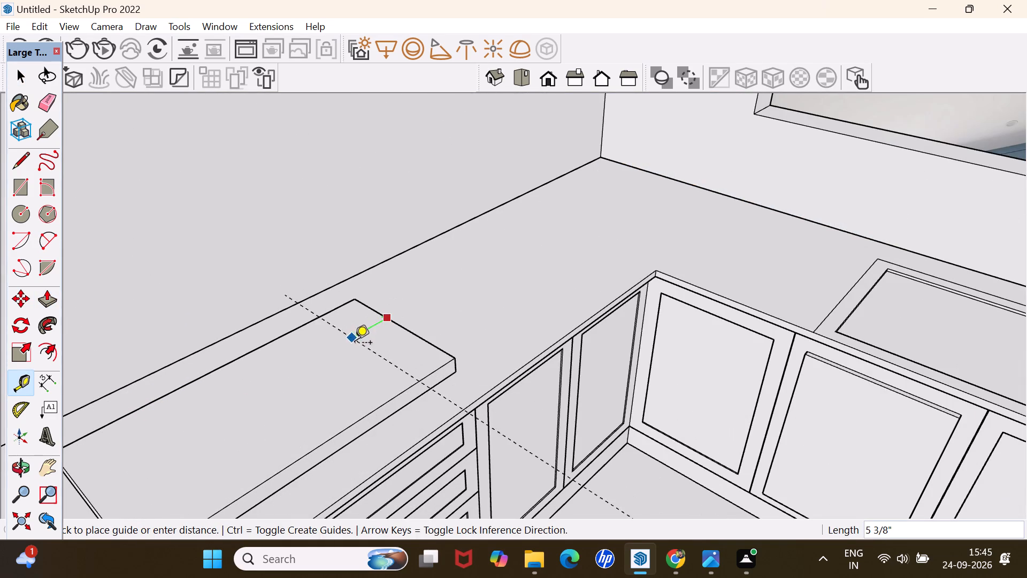
pyautogui.press('6')
pyautogui.press('Return')
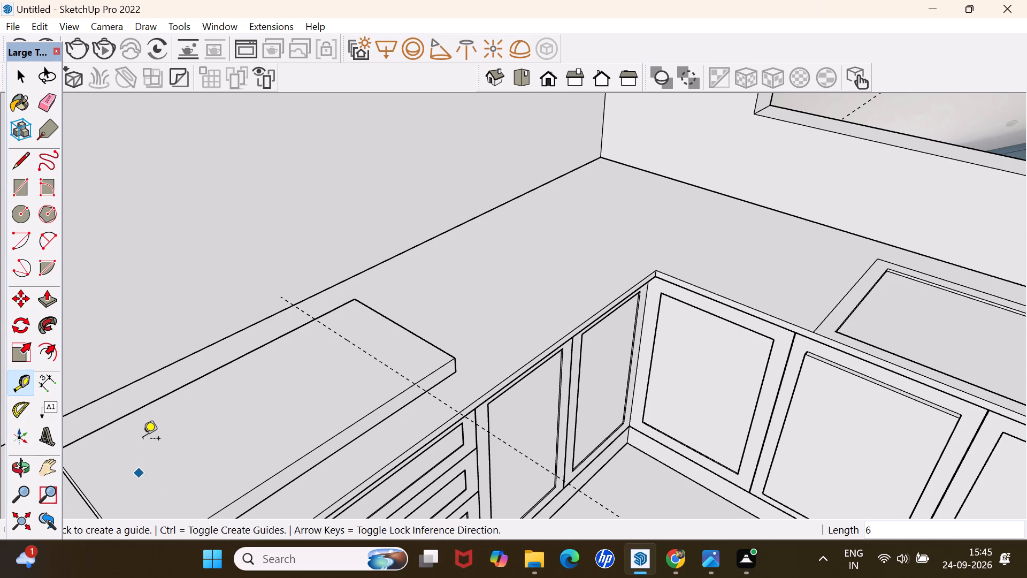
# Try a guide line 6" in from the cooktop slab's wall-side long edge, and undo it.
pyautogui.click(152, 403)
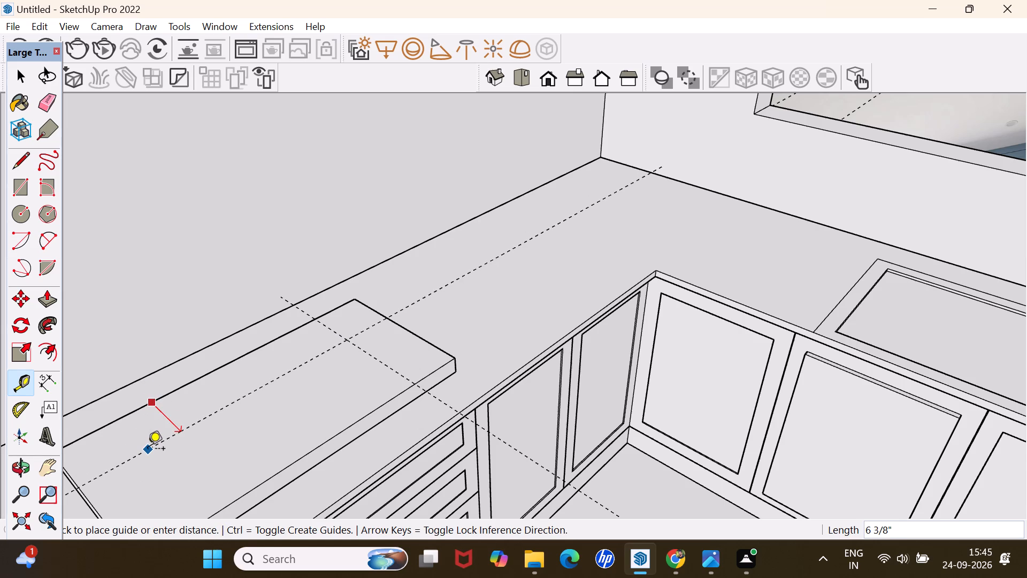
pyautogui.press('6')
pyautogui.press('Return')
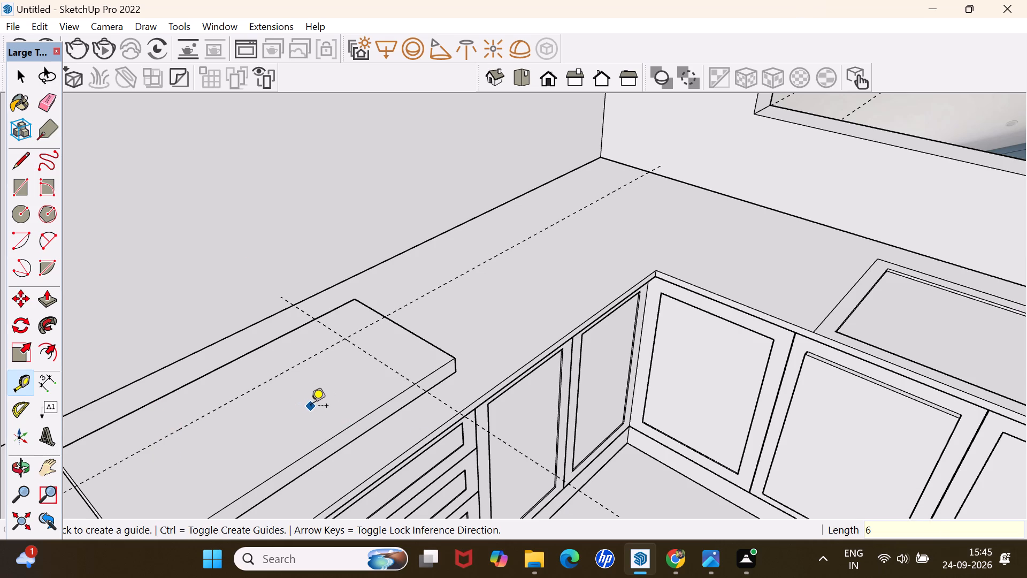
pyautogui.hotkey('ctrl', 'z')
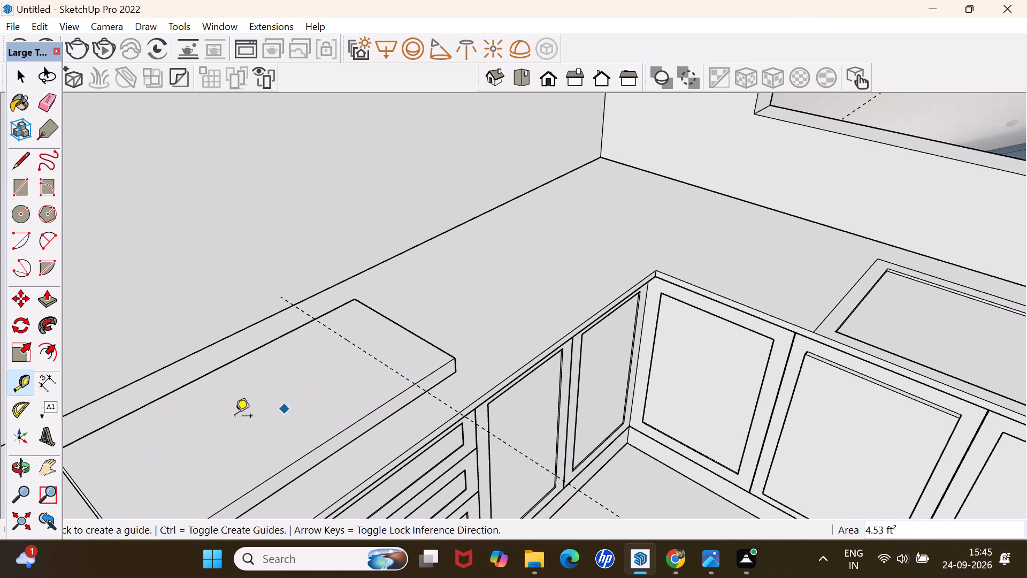
# Place a guide line 6" in from the cooktop slab's short edge farthest from the kitchen corner.
pyautogui.click(82, 494)
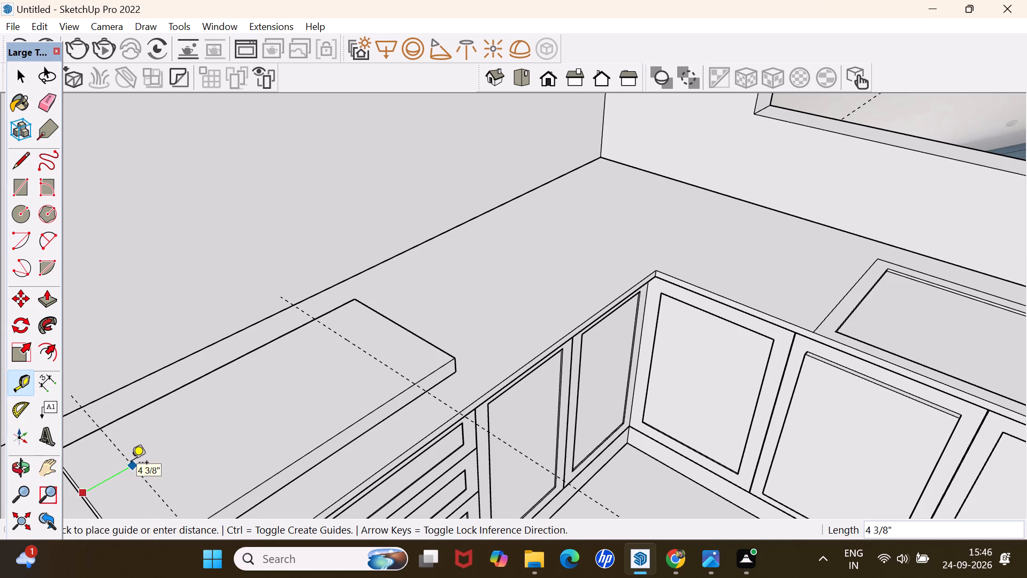
pyautogui.press('6')
pyautogui.press('Return')
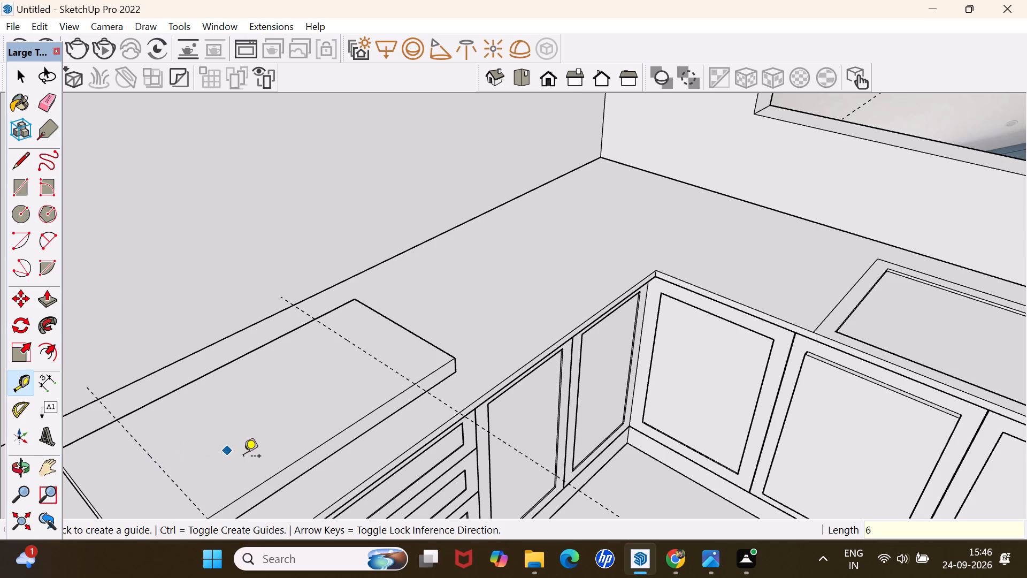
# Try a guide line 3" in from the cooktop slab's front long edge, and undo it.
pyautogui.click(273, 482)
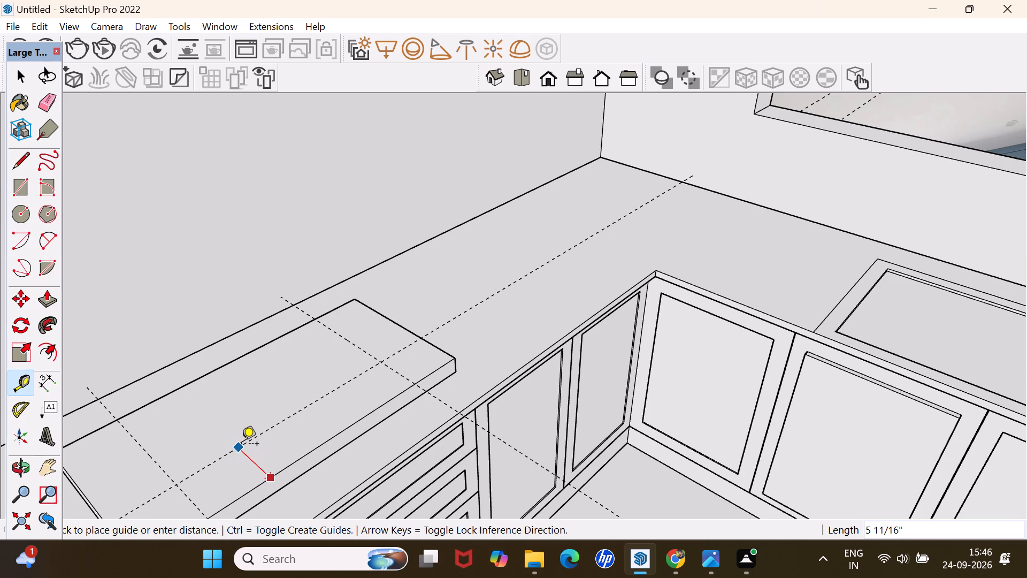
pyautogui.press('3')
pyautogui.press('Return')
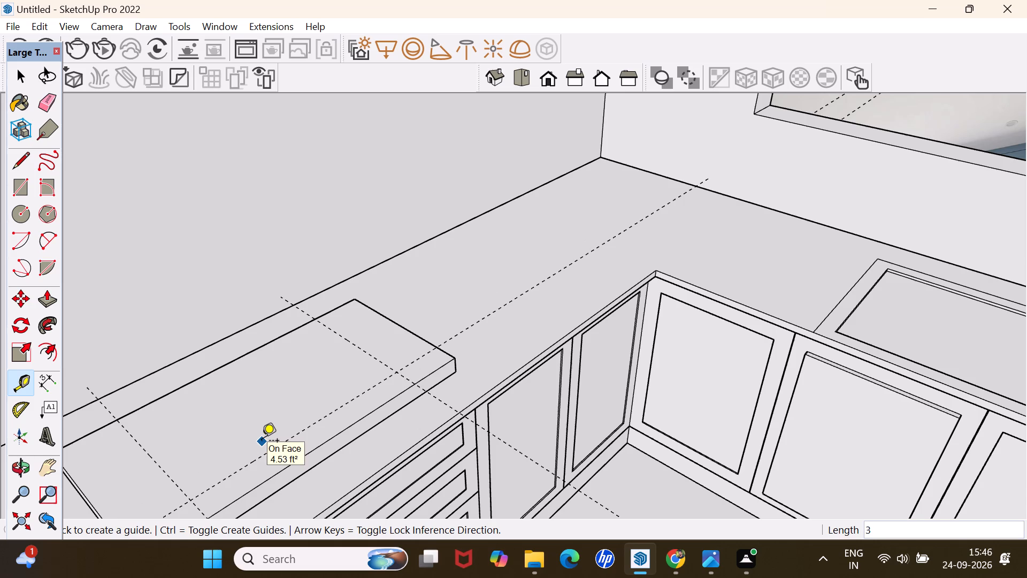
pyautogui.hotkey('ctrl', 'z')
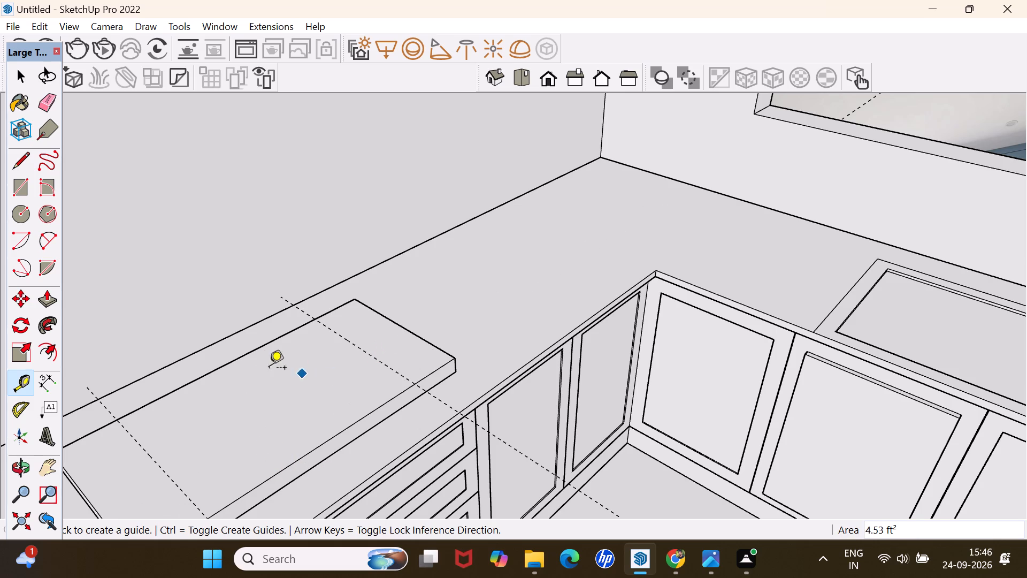
# Place a lengthwise guide line along the cooktop slab's middle, about 9 3/16" from its wall-side long edge.
pyautogui.click(224, 366)
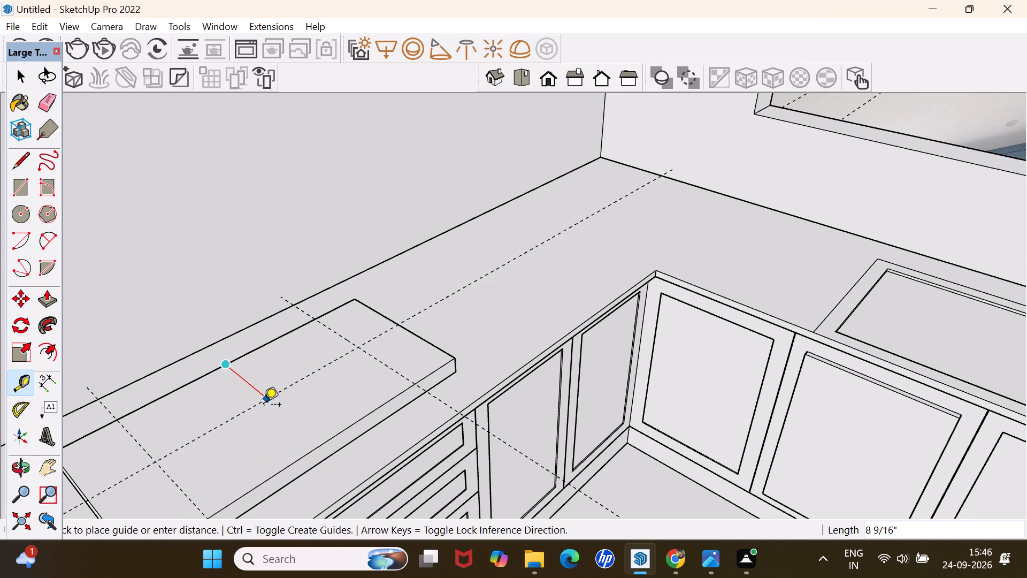
pyautogui.click(296, 383)
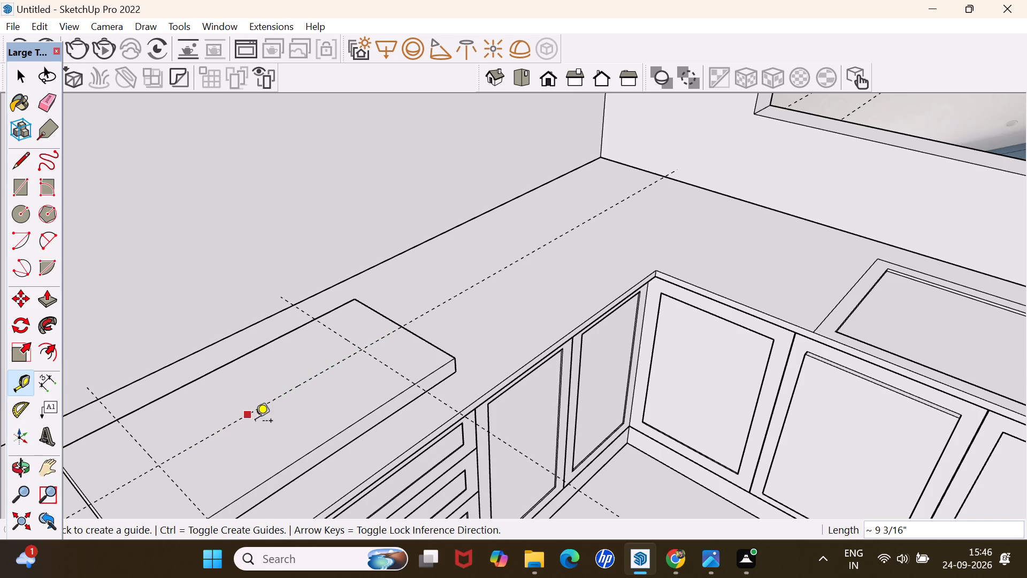
# Draw two concentric burner circles, radii about 2 15/16" and 2", at the guide intersection farthest from the kitchen corner.
pyautogui.press('c')
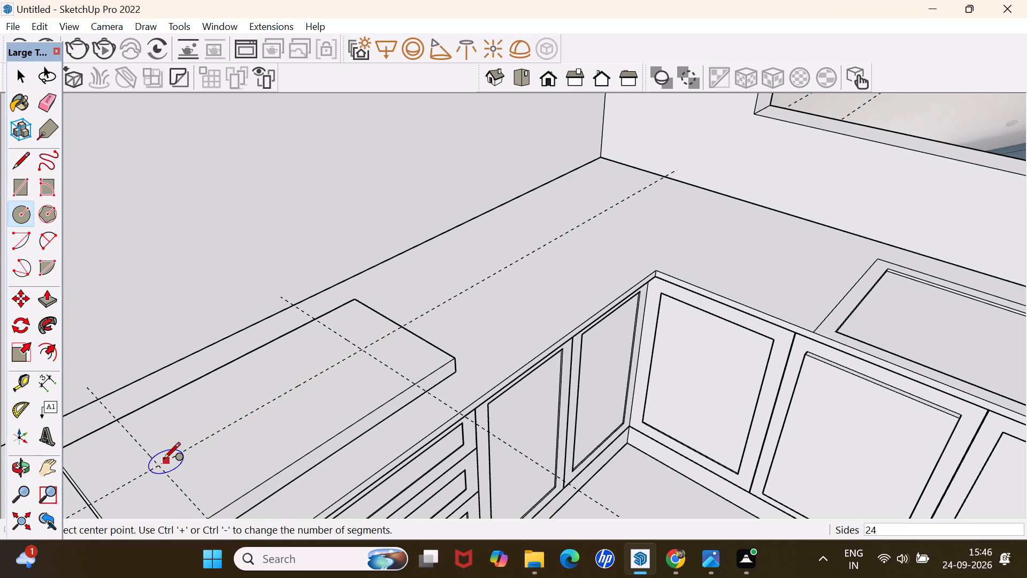
pyautogui.click(159, 463)
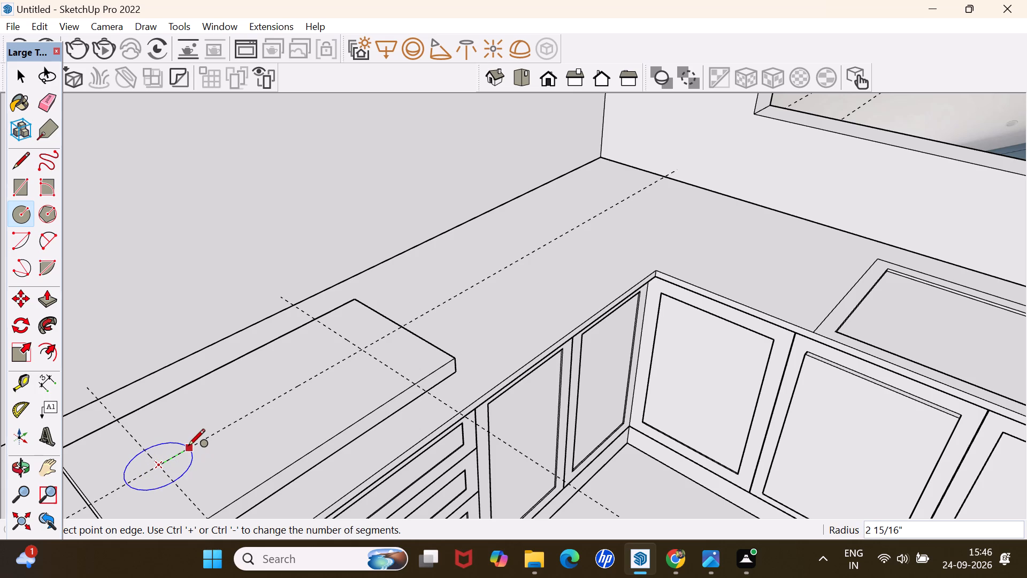
pyautogui.click(188, 447)
pyautogui.click(157, 465)
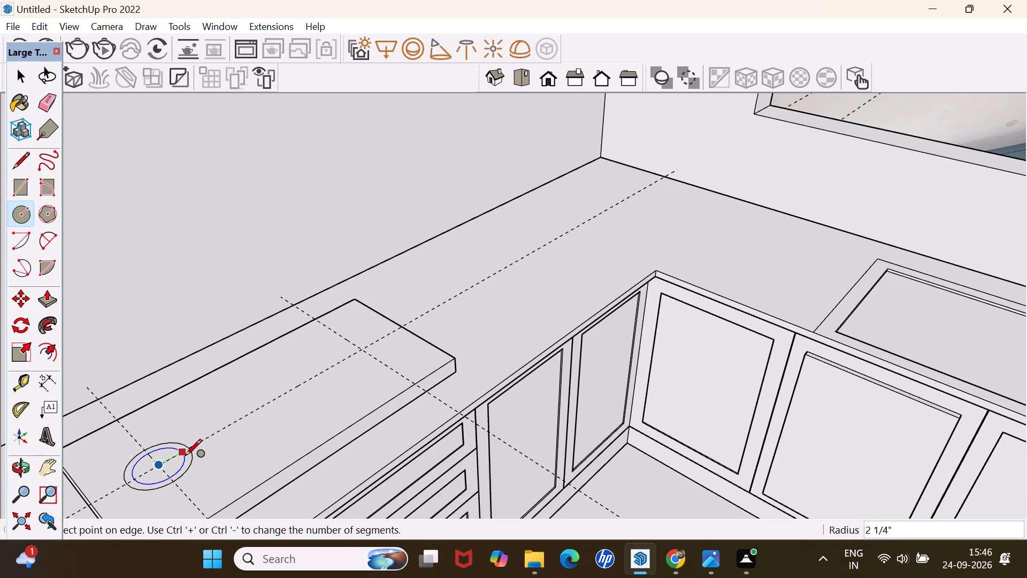
pyautogui.click(182, 457)
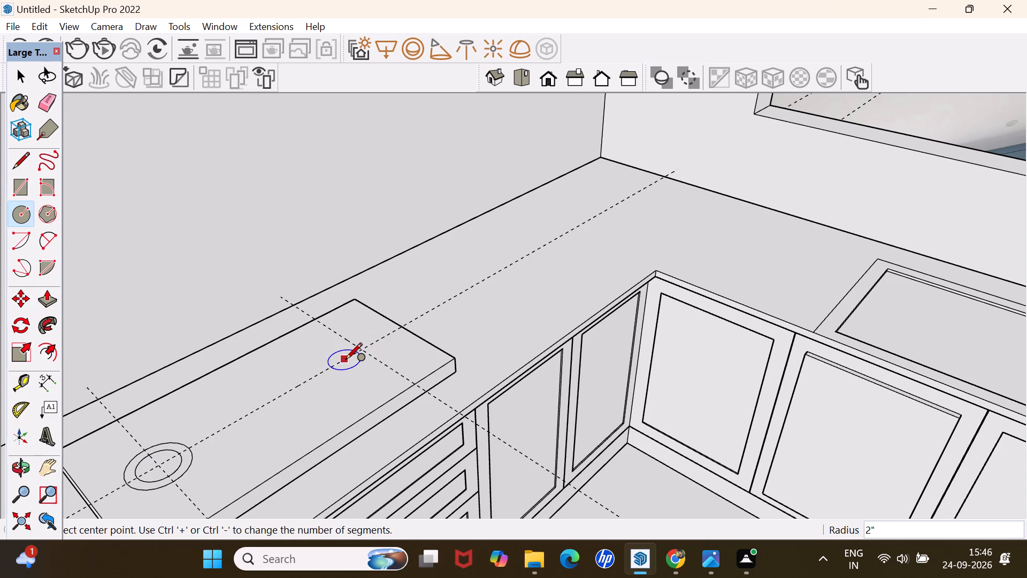
# Select the ring face between the two burner circles on the cooktop slab.
pyautogui.press('space')
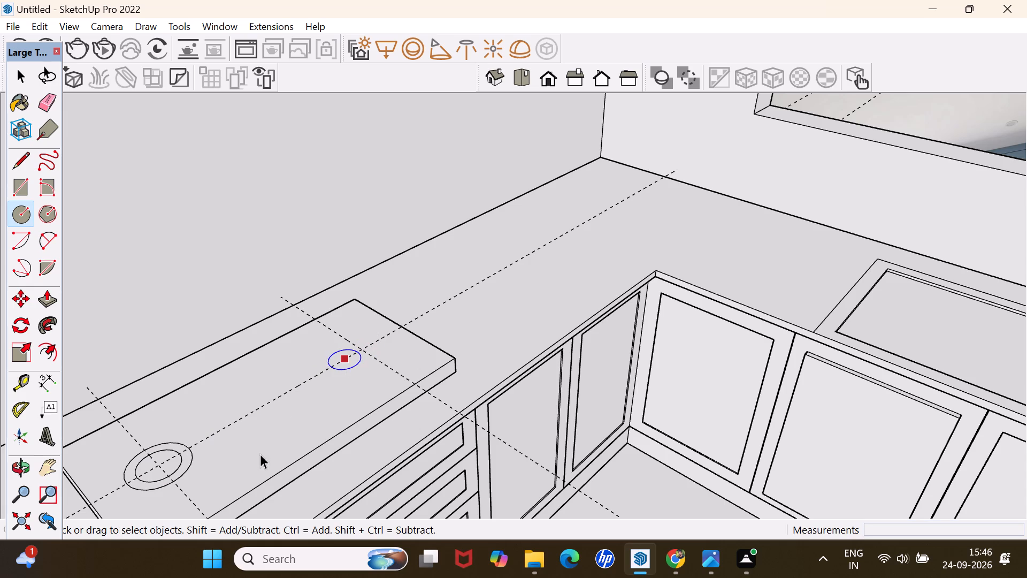
pyautogui.click(187, 440)
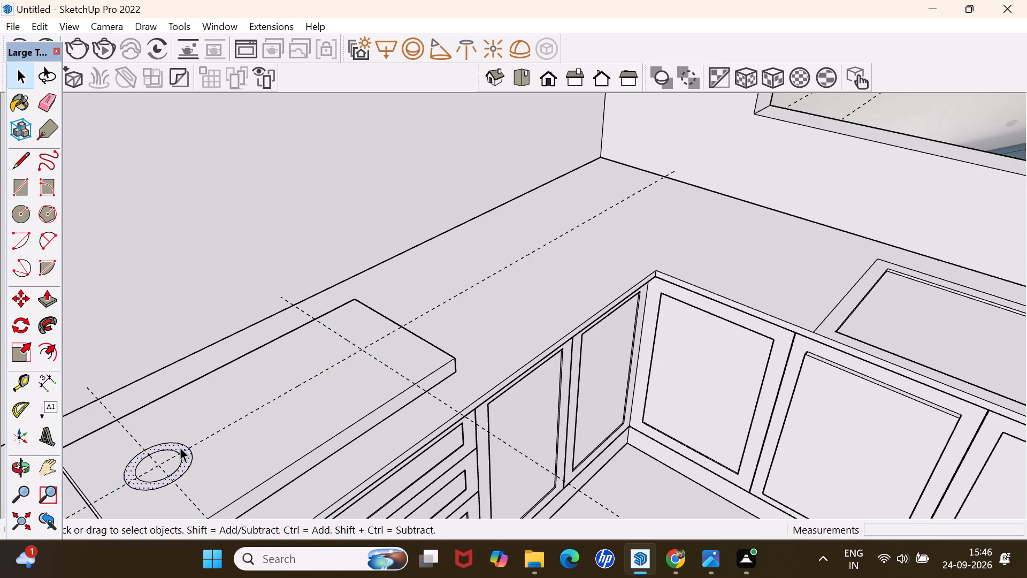
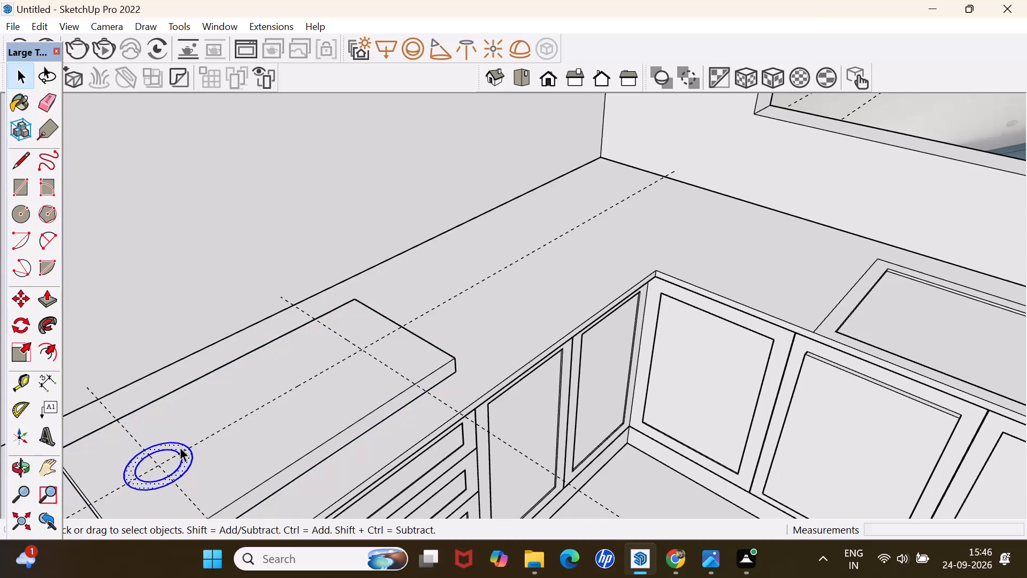
# Create a component from the selected burner ring on the hob slab, keeping the default definition settings.
pyautogui.rightClick(180, 448)
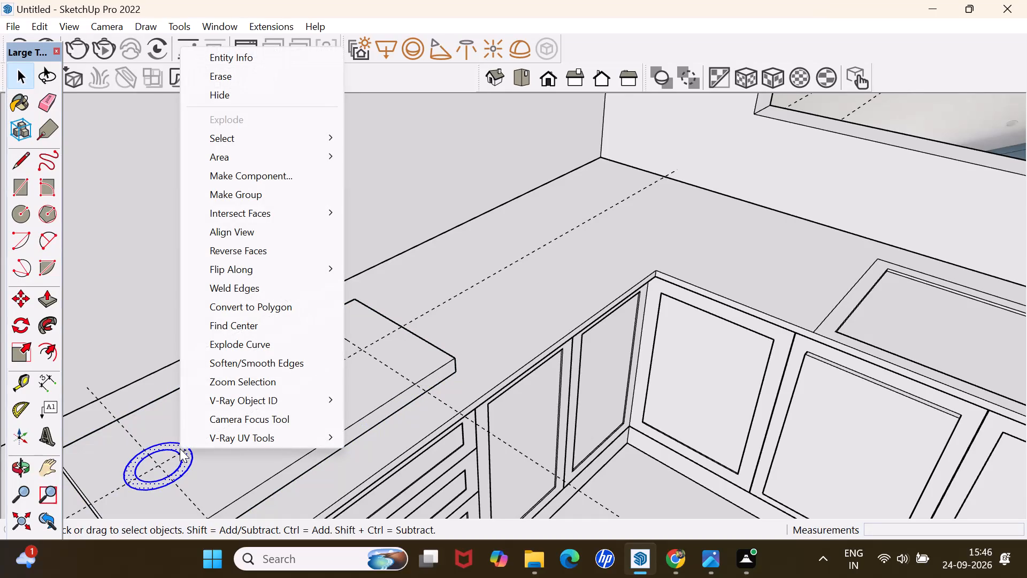
pyautogui.click(257, 178)
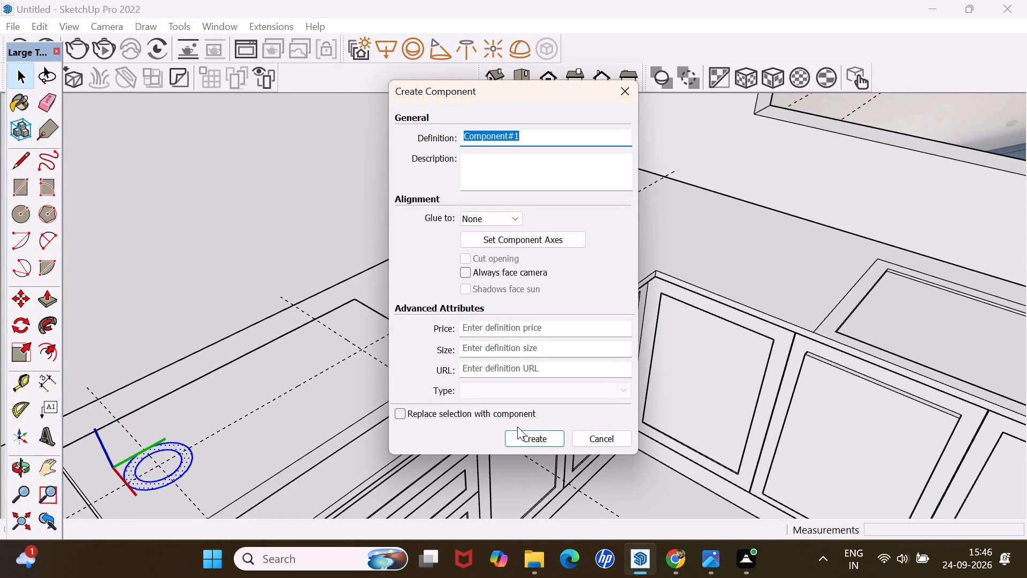
pyautogui.click(533, 440)
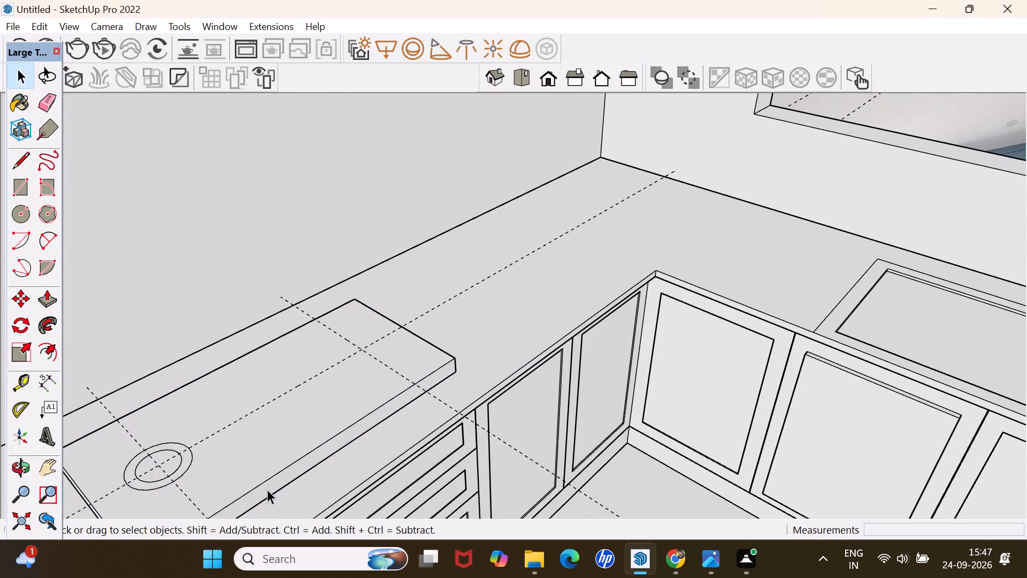
# Copy the burner ring about 1' 11 5/8" along the hob's centre guide to the other guide intersection.
pyautogui.doubleClick(177, 468)
pyautogui.click(182, 465)
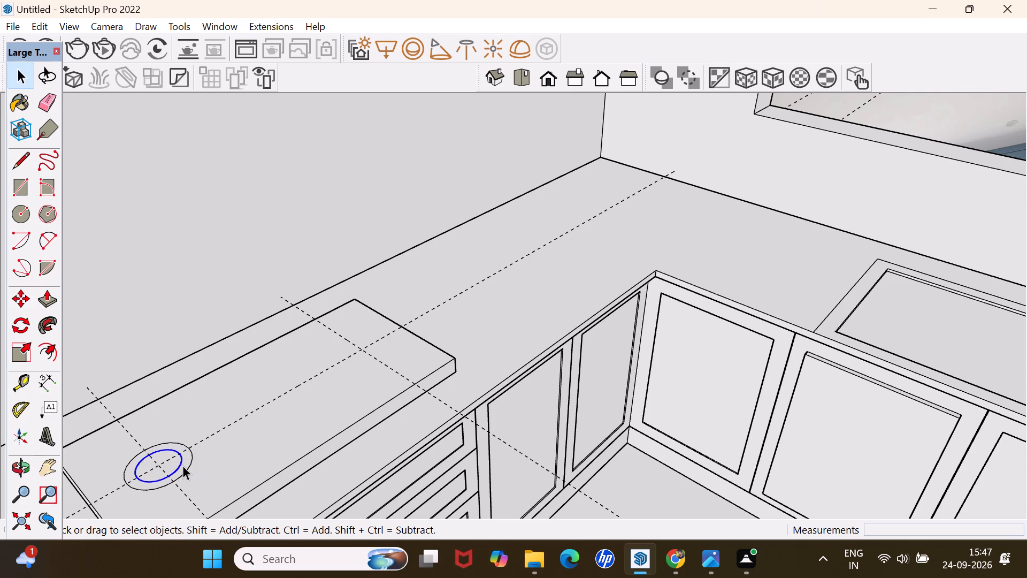
pyautogui.click(184, 461)
pyautogui.doubleClick(185, 460)
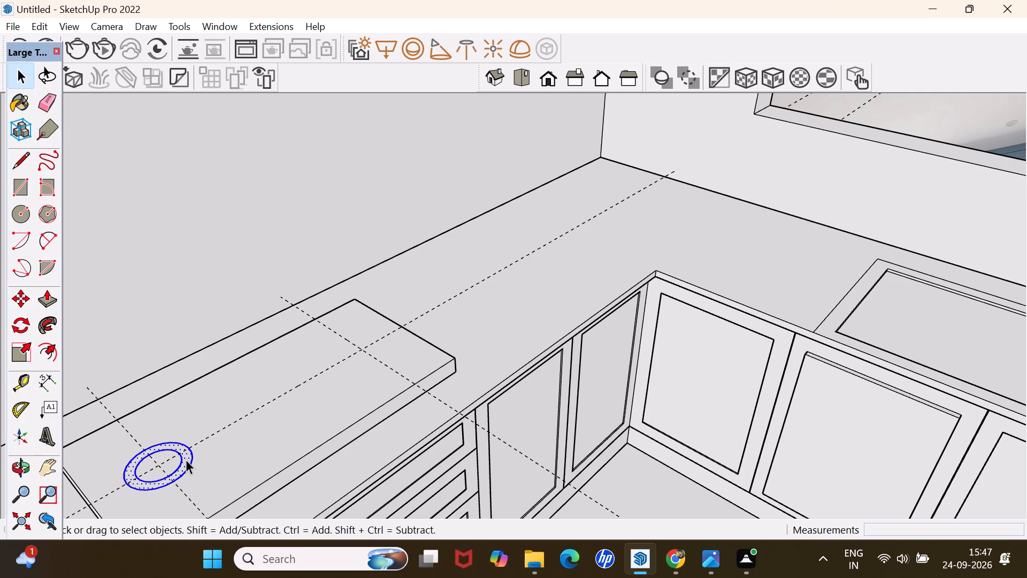
pyautogui.press('m')
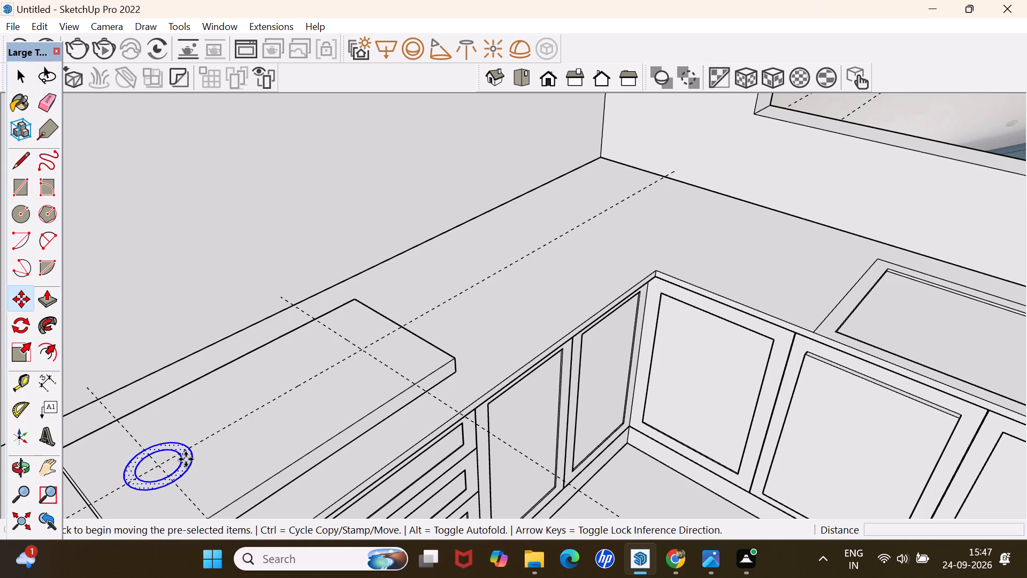
pyautogui.click(157, 467)
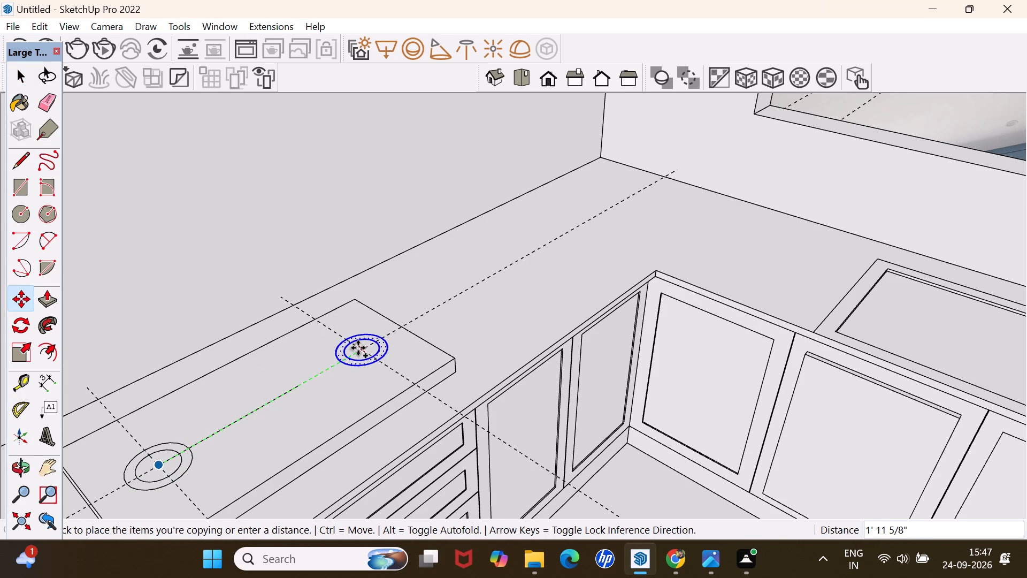
pyautogui.click(358, 348)
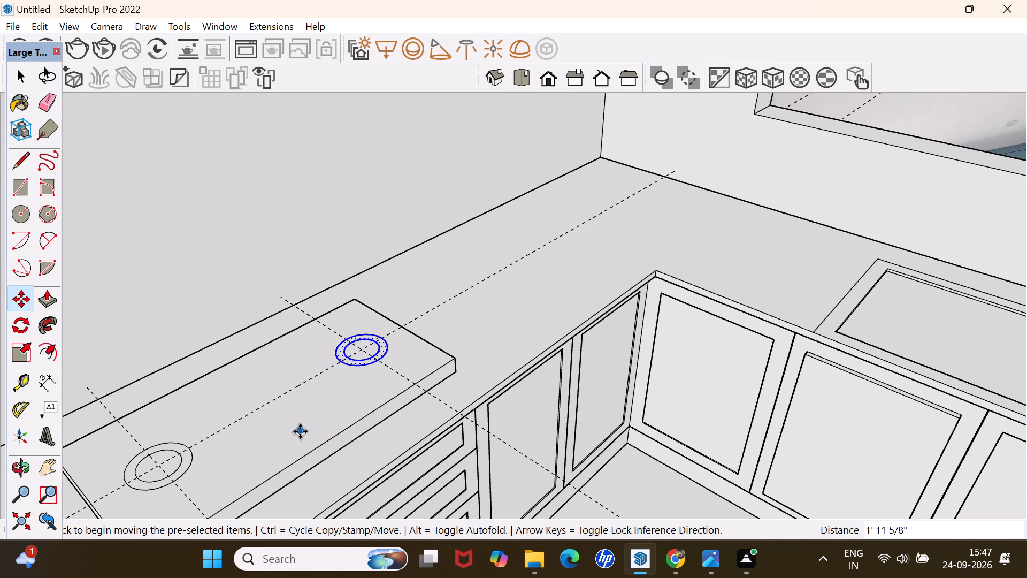
pyautogui.press('space')
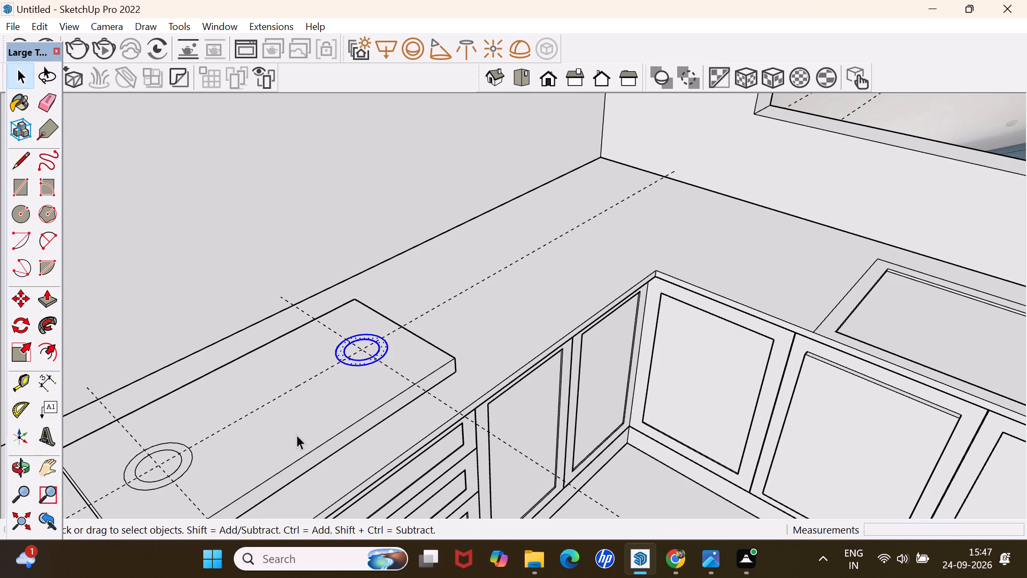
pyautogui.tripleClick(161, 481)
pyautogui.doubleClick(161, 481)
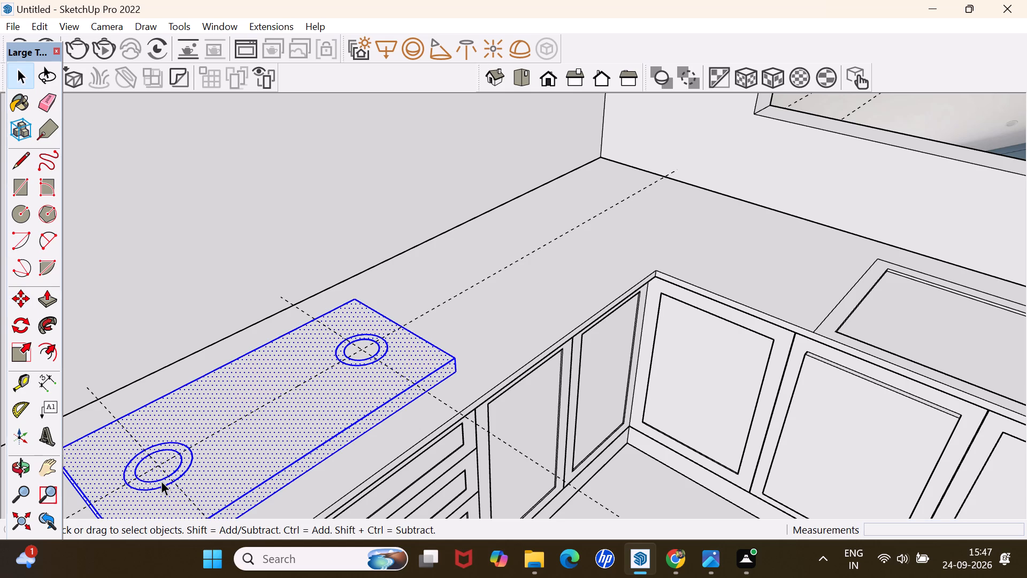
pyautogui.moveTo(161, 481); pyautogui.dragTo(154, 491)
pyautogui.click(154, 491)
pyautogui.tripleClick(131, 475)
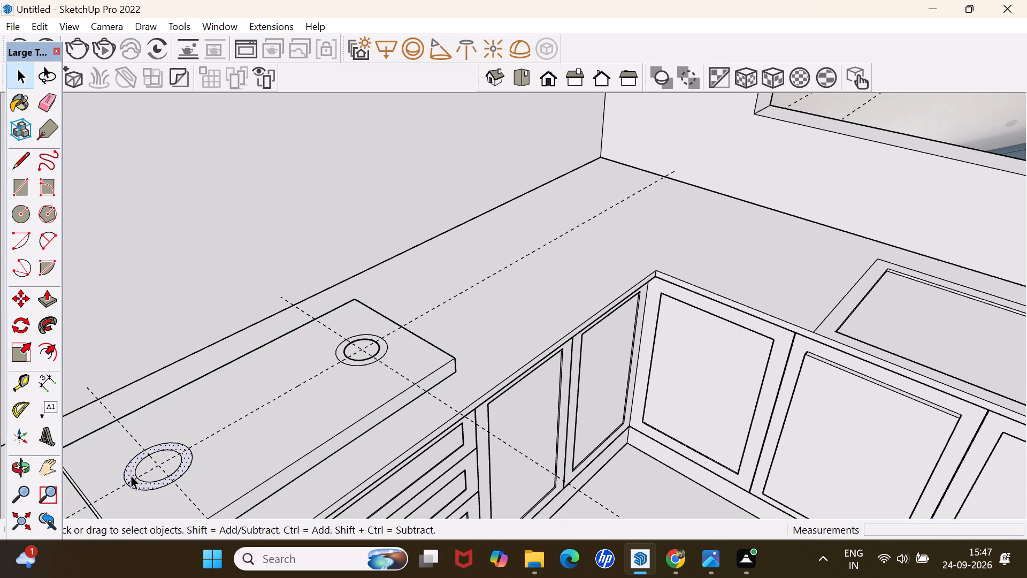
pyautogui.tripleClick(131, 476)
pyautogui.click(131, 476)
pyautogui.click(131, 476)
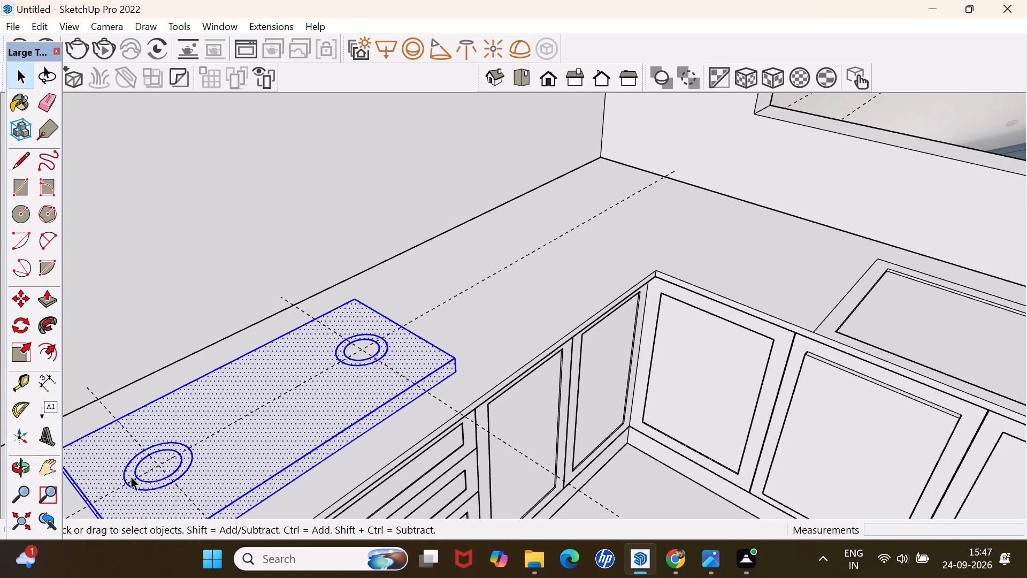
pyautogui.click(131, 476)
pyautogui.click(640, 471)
# Push/Pull the copied burner's ring face, near the room corner, upward by 1".
pyautogui.click(380, 345)
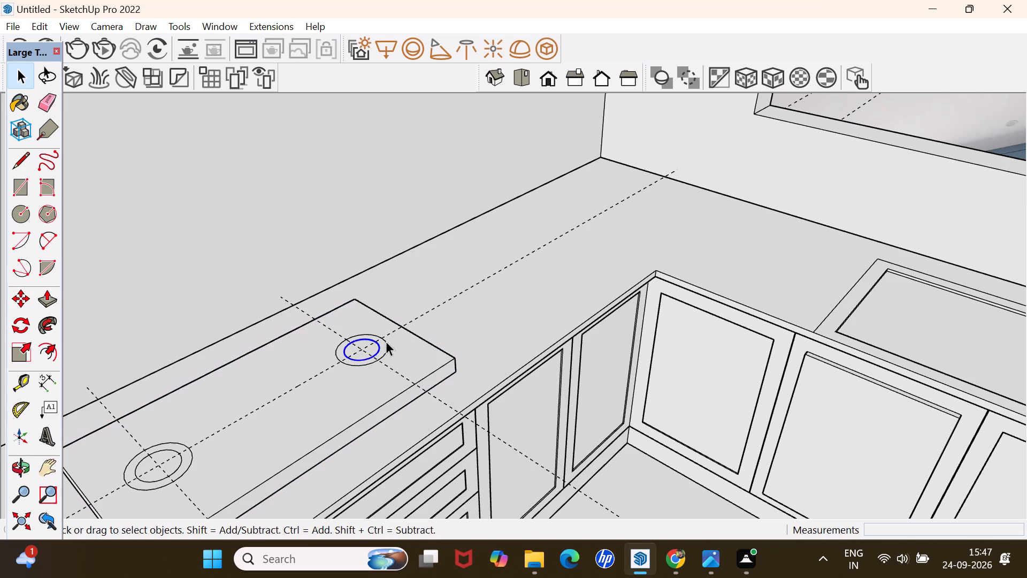
pyautogui.click(383, 345)
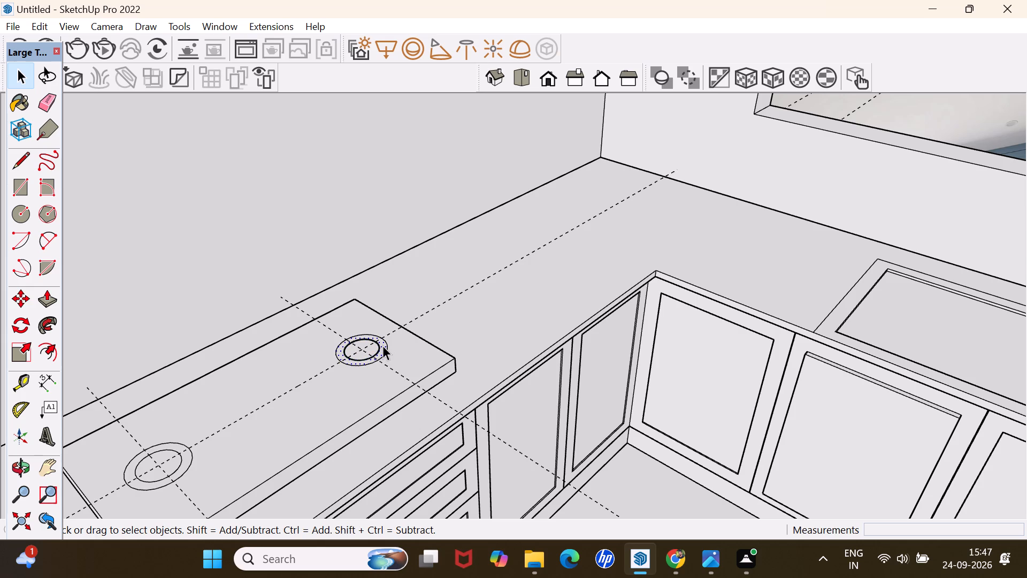
pyautogui.press('p')
pyautogui.scroll(17, 381, 348)
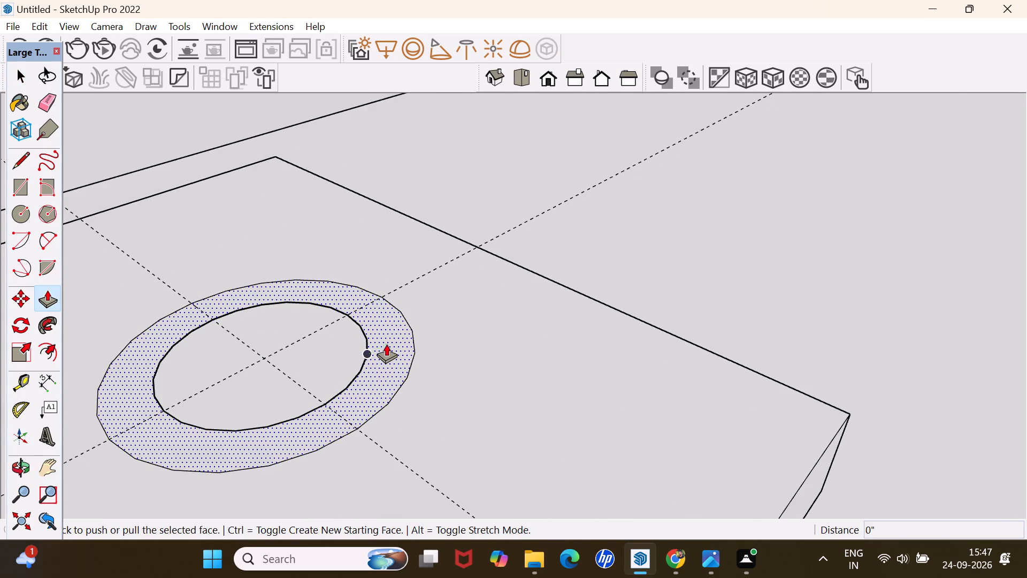
pyautogui.click(396, 336)
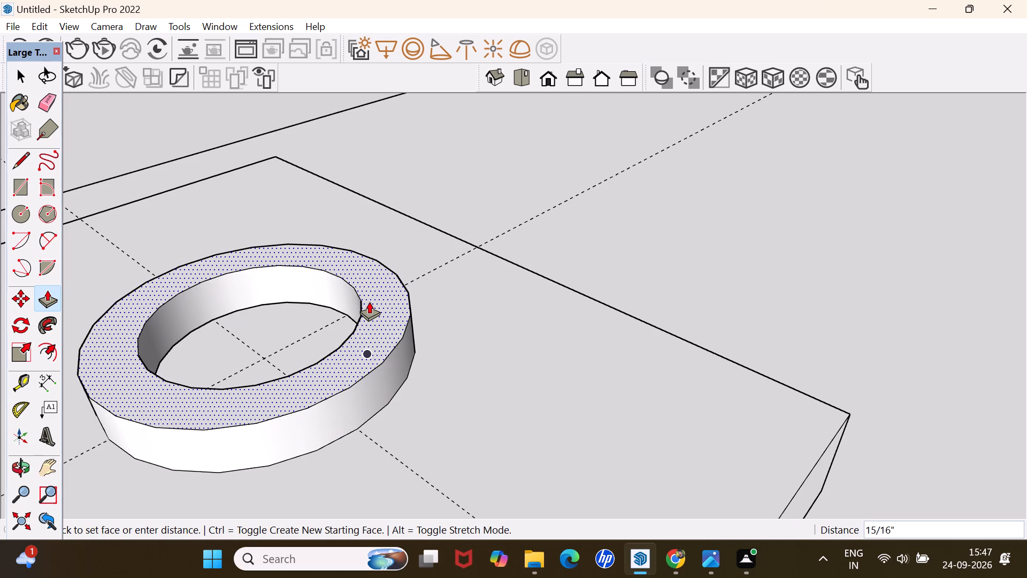
pyautogui.press('1')
pyautogui.press('Return')
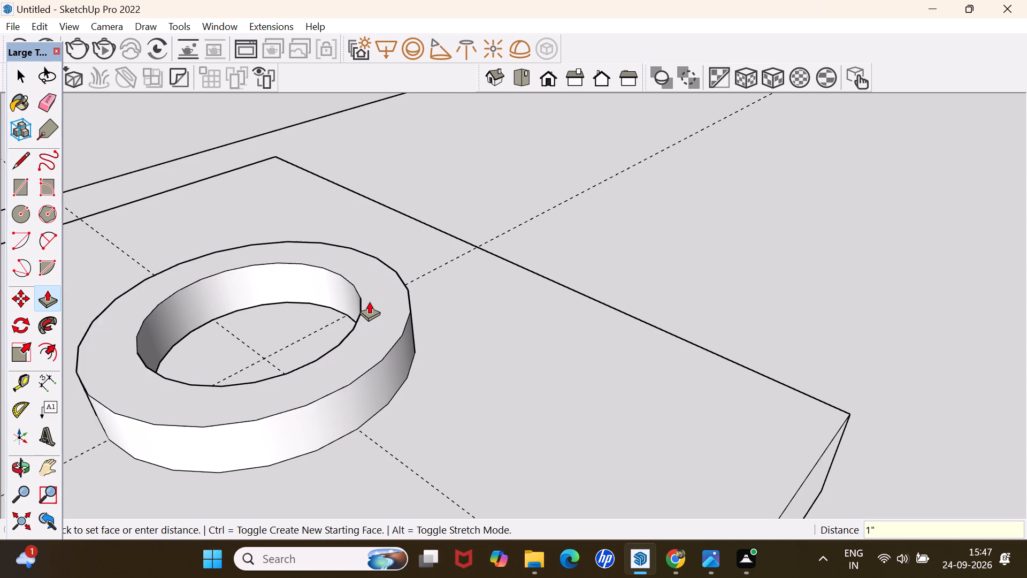
# Push/Pull the original burner's ring face at the other end of the hob upward by 1".
pyautogui.scroll(-16, 369, 301)
pyautogui.scroll(-5, 369, 302)
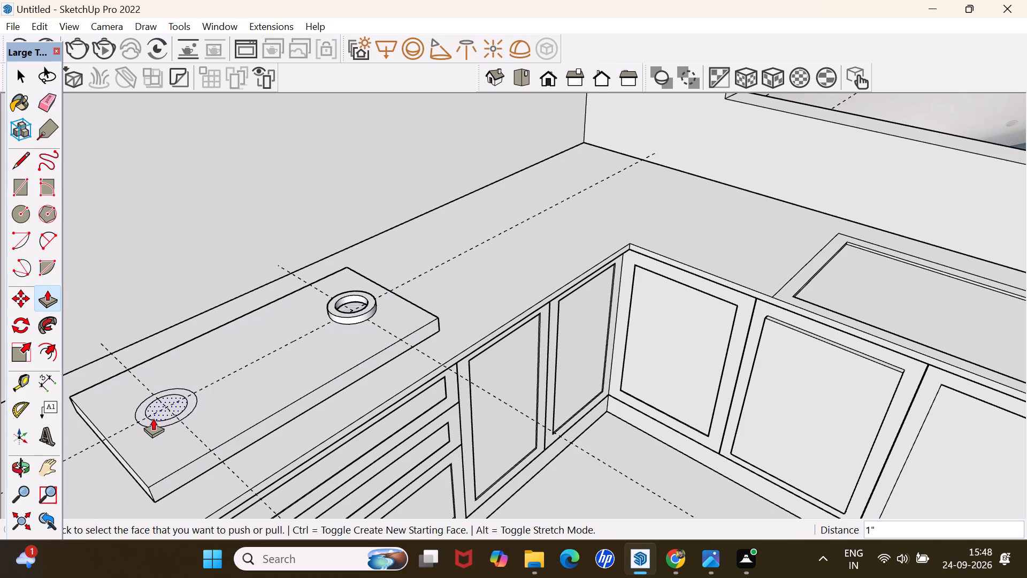
pyautogui.scroll(11, 153, 419)
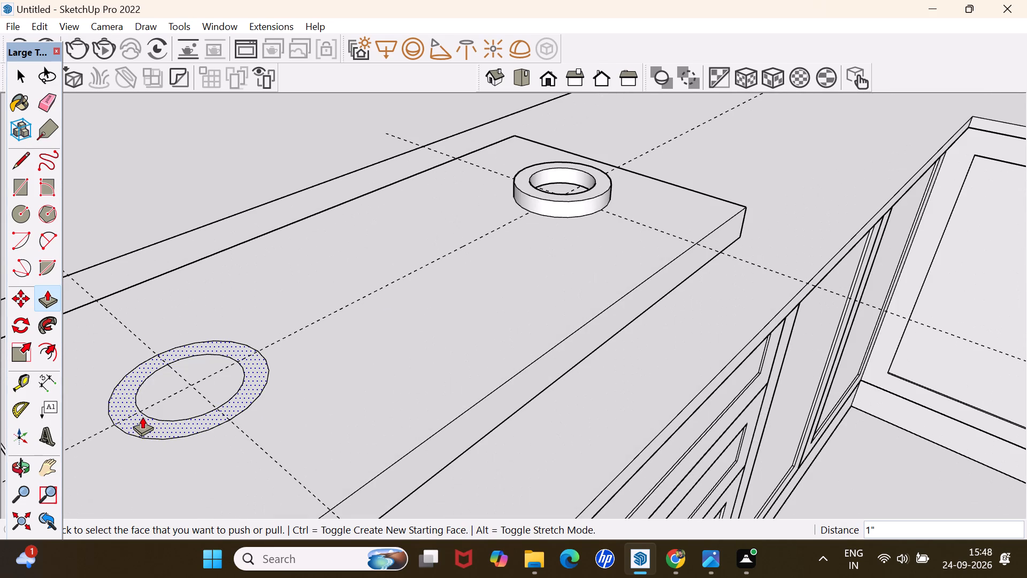
pyautogui.click(139, 423)
pyautogui.press('1')
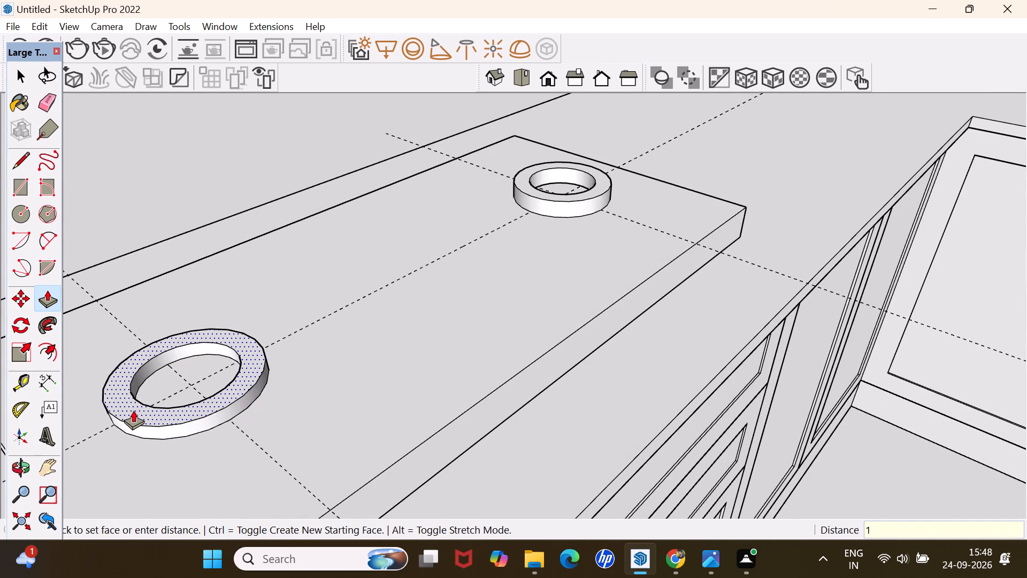
pyautogui.press('Return')
pyautogui.press('space')
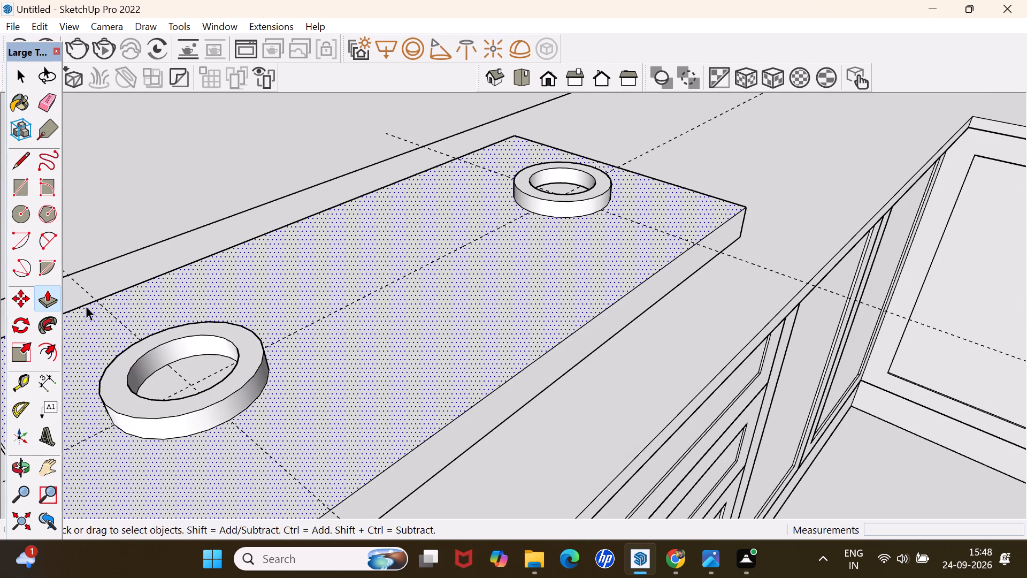
# Hide the construction guides across the kitchen model.
pyautogui.scroll(-16, 200, 348)
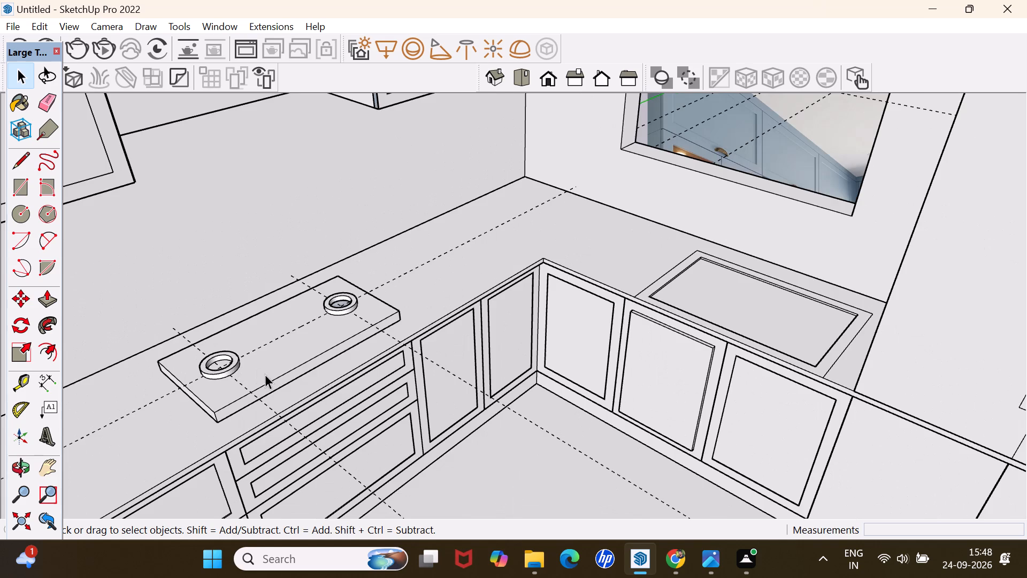
pyautogui.scroll(-4, 265, 375)
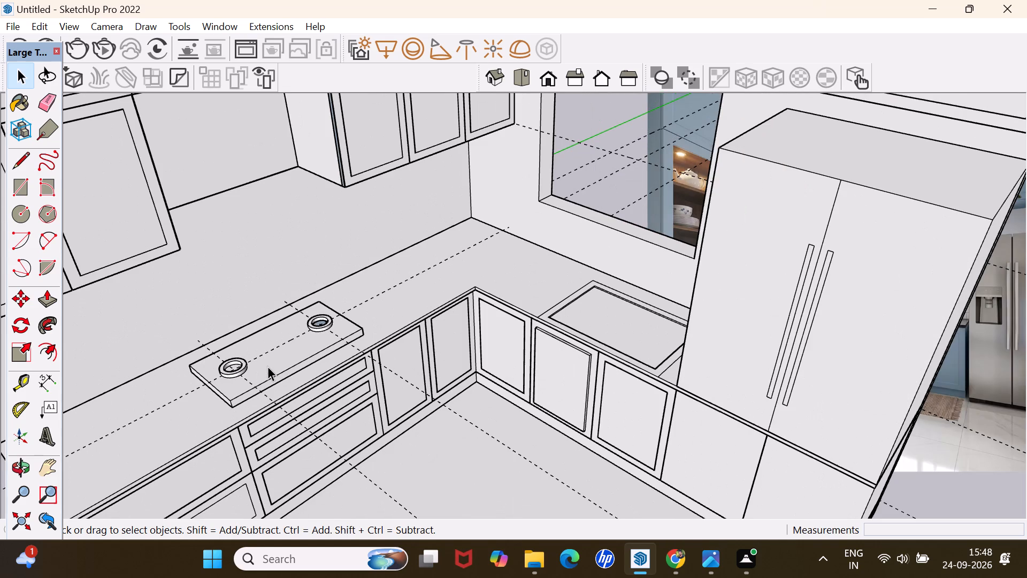
pyautogui.scroll(-4, 267, 366)
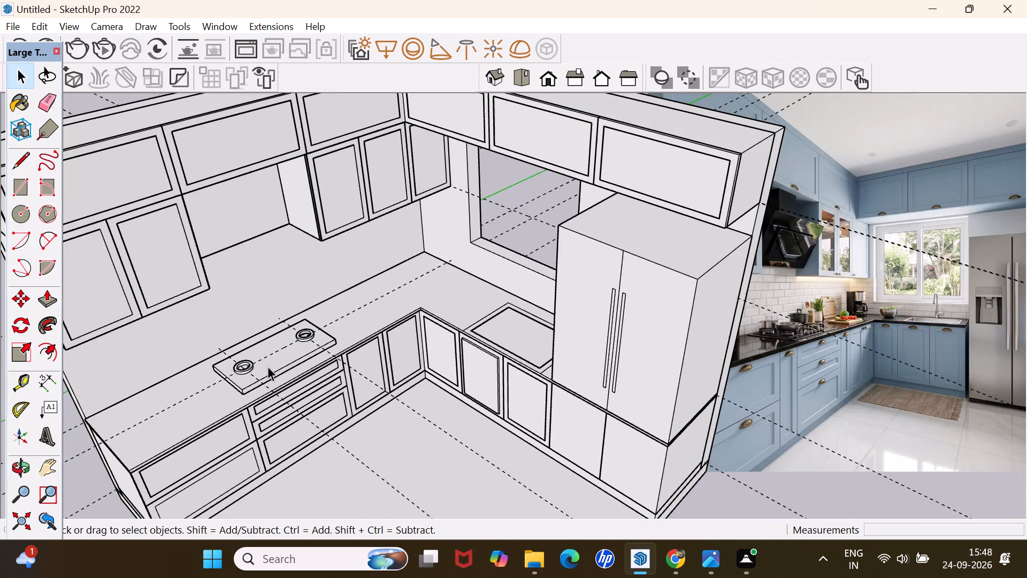
pyautogui.click(72, 440)
pyautogui.click(62, 18)
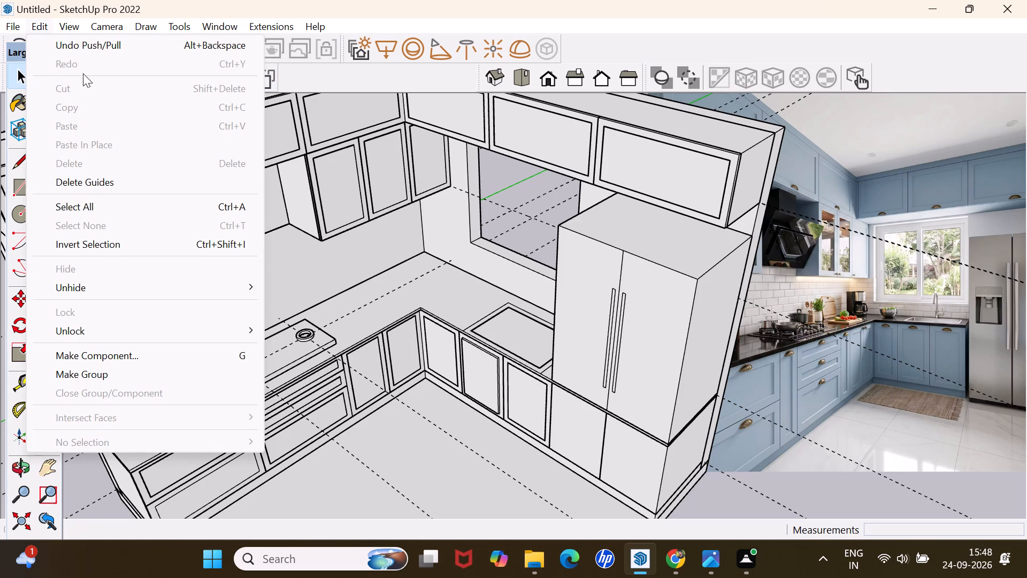
pyautogui.click(74, 27)
pyautogui.click(74, 27)
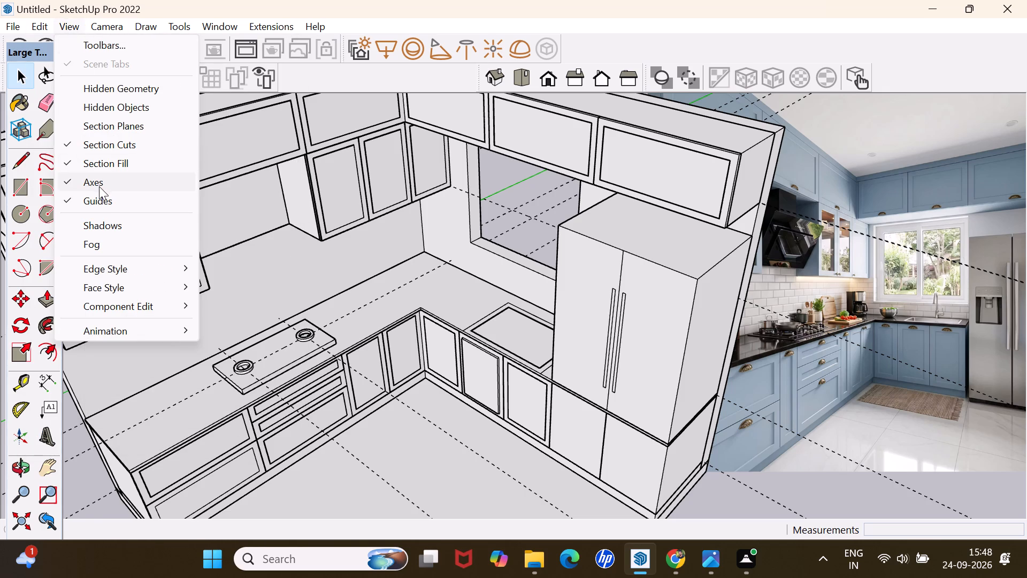
pyautogui.click(100, 200)
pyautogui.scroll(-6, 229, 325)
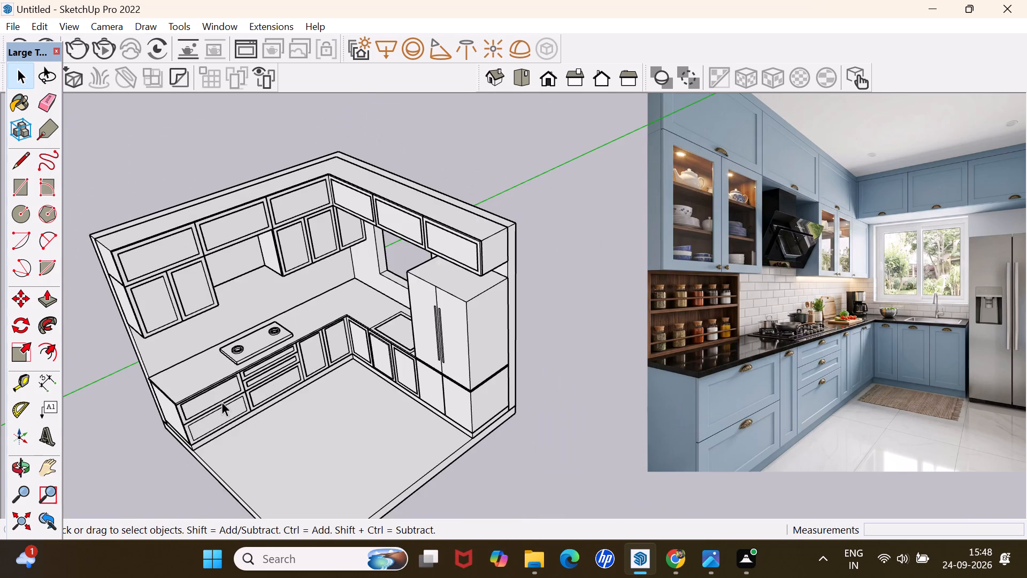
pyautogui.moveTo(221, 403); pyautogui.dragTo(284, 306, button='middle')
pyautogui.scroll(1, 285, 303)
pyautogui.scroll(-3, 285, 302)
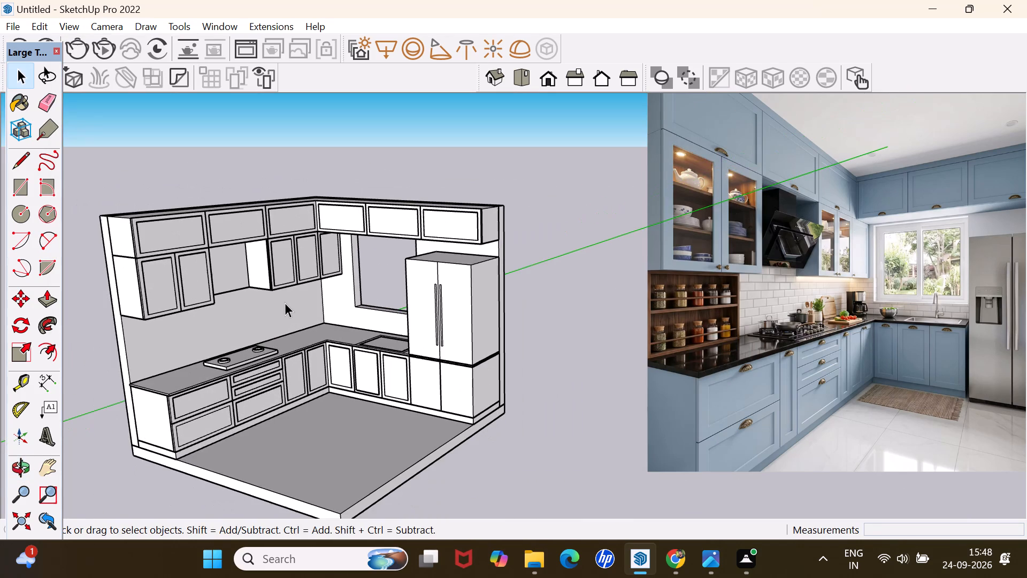
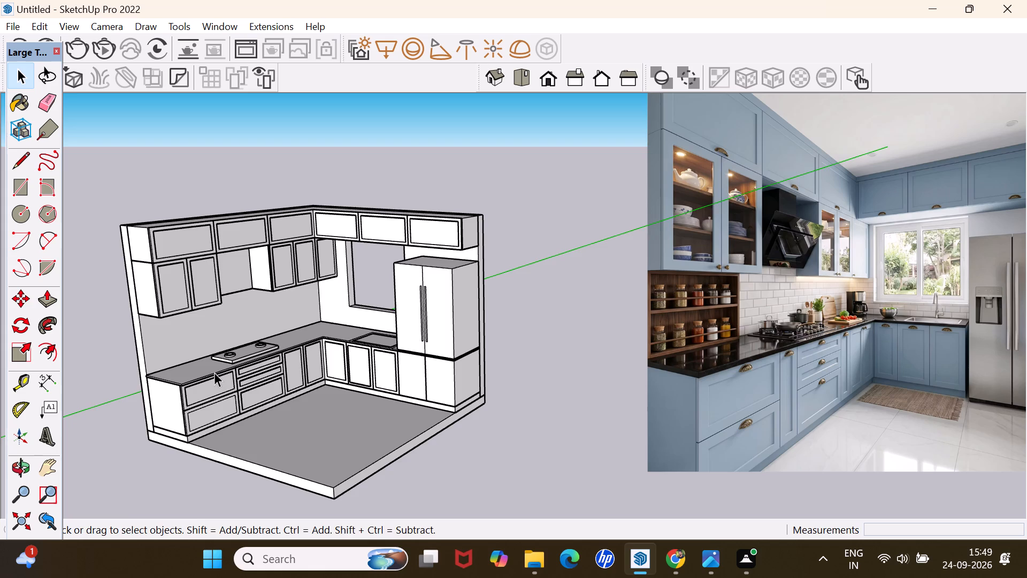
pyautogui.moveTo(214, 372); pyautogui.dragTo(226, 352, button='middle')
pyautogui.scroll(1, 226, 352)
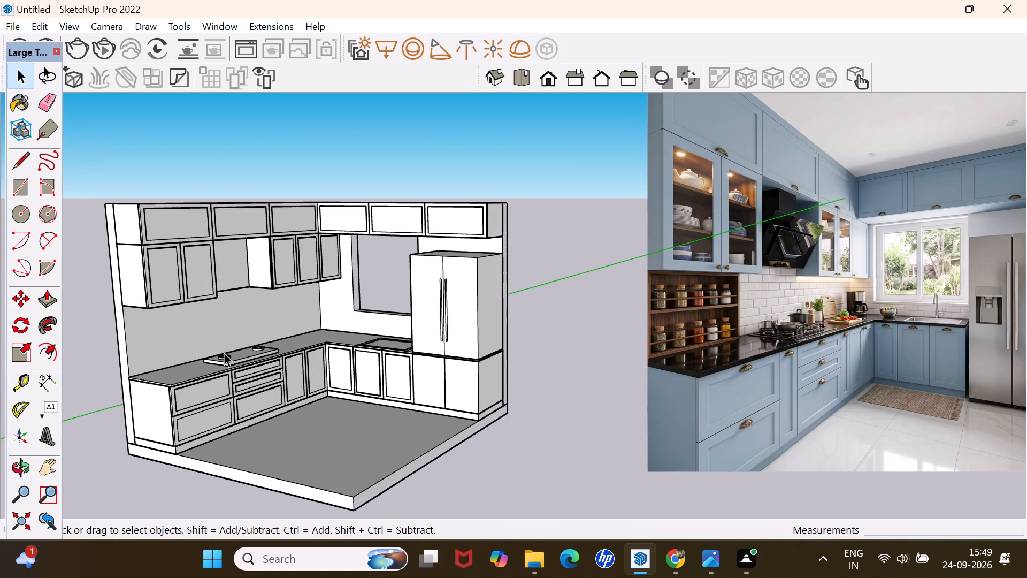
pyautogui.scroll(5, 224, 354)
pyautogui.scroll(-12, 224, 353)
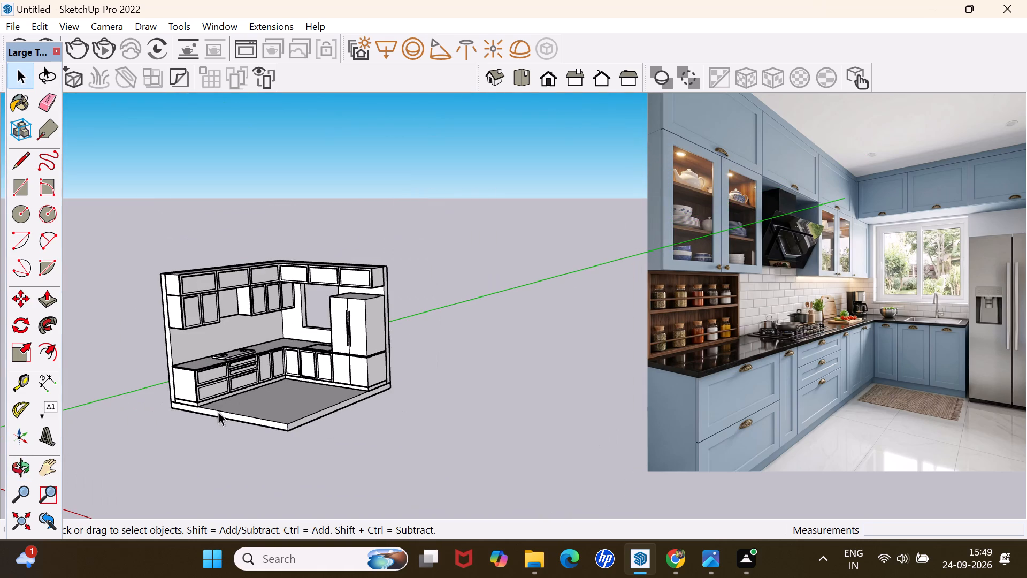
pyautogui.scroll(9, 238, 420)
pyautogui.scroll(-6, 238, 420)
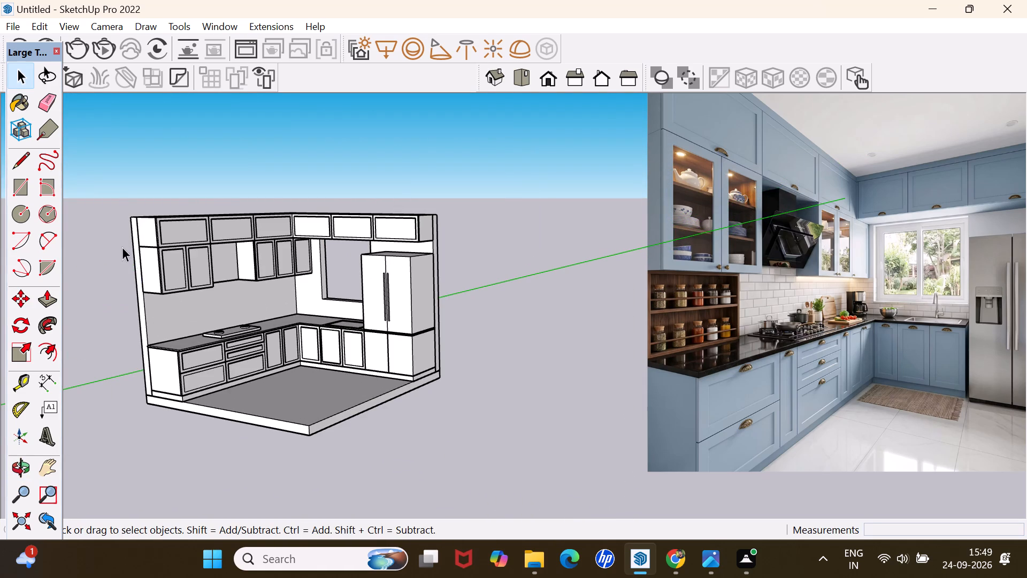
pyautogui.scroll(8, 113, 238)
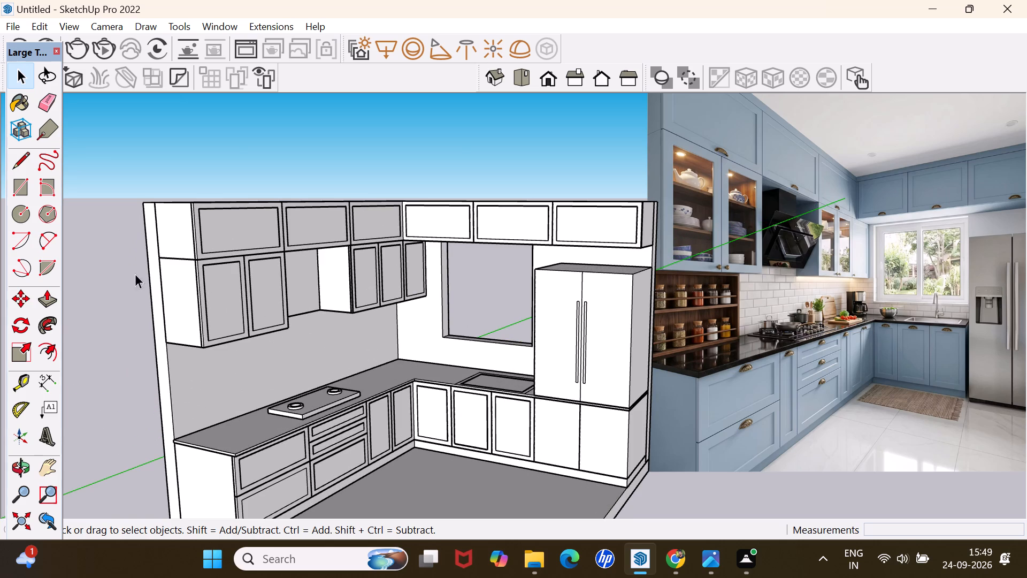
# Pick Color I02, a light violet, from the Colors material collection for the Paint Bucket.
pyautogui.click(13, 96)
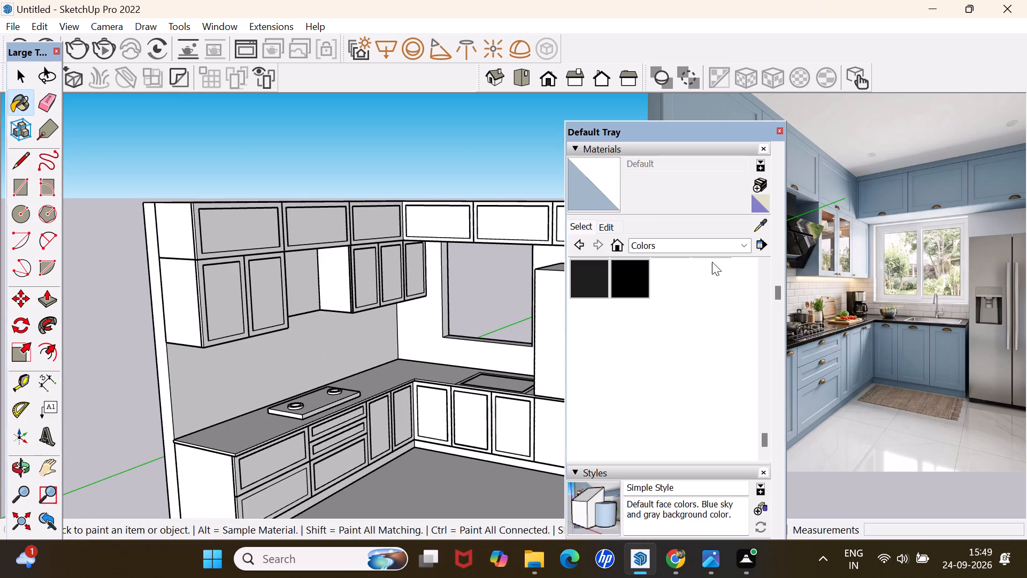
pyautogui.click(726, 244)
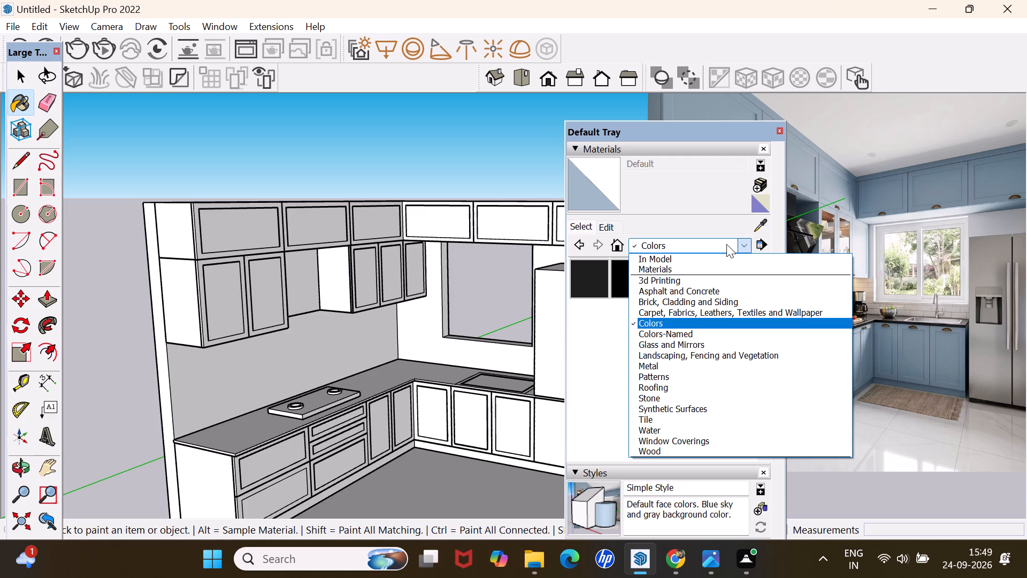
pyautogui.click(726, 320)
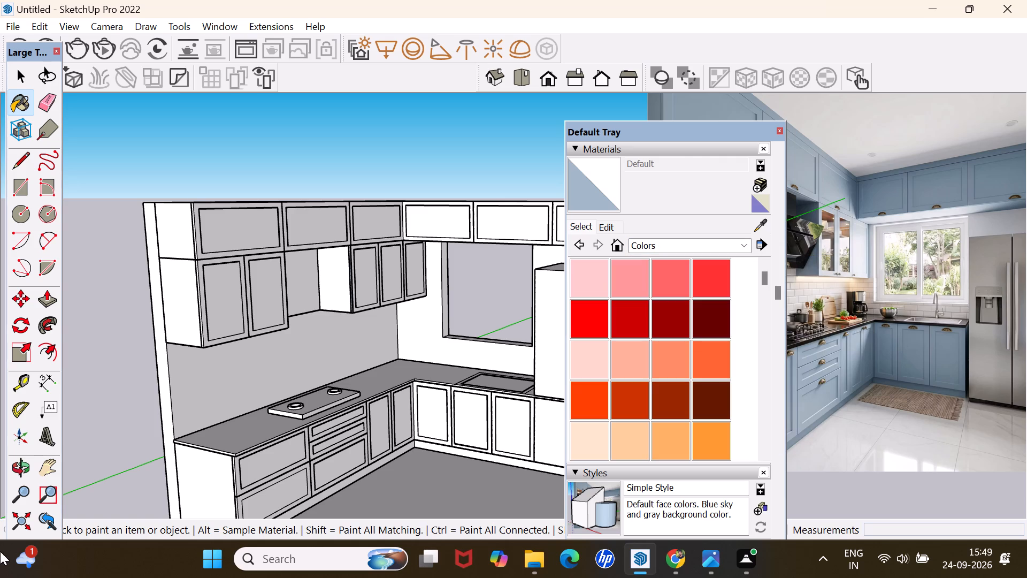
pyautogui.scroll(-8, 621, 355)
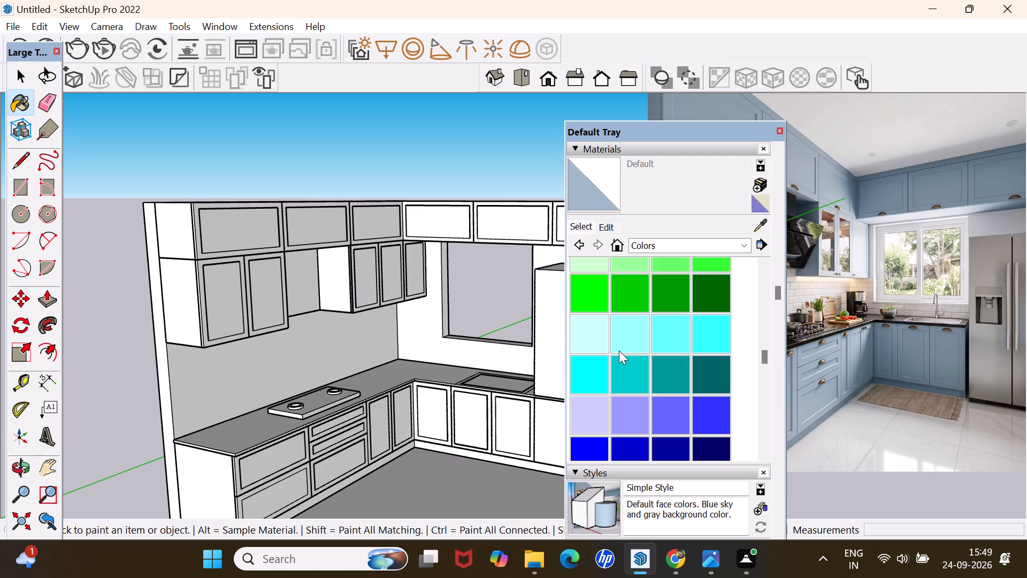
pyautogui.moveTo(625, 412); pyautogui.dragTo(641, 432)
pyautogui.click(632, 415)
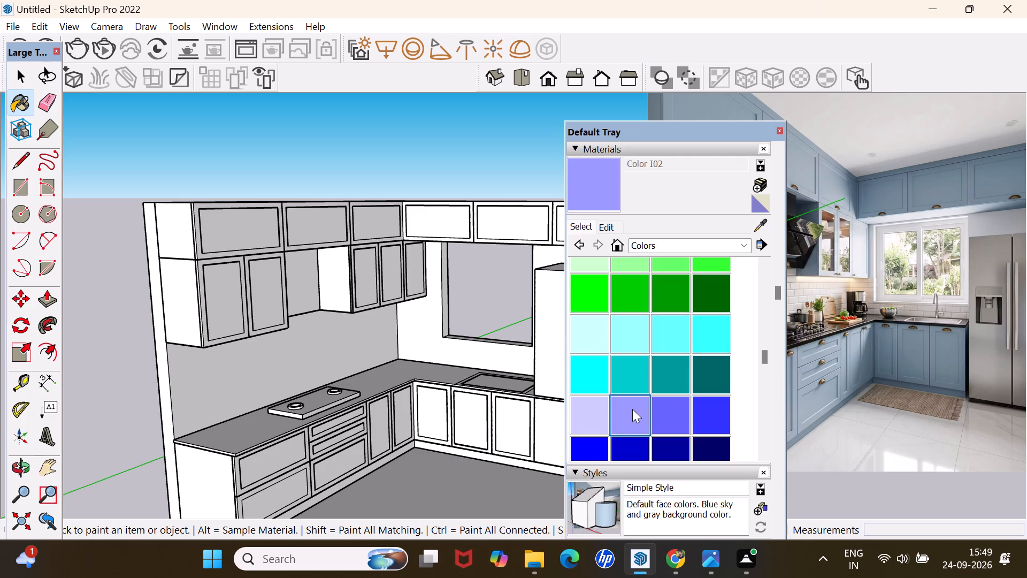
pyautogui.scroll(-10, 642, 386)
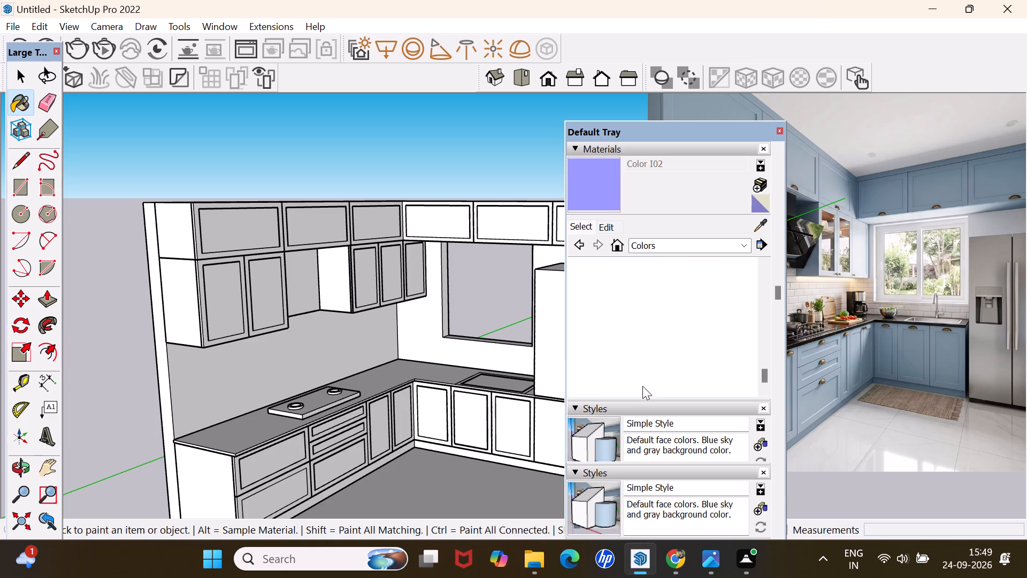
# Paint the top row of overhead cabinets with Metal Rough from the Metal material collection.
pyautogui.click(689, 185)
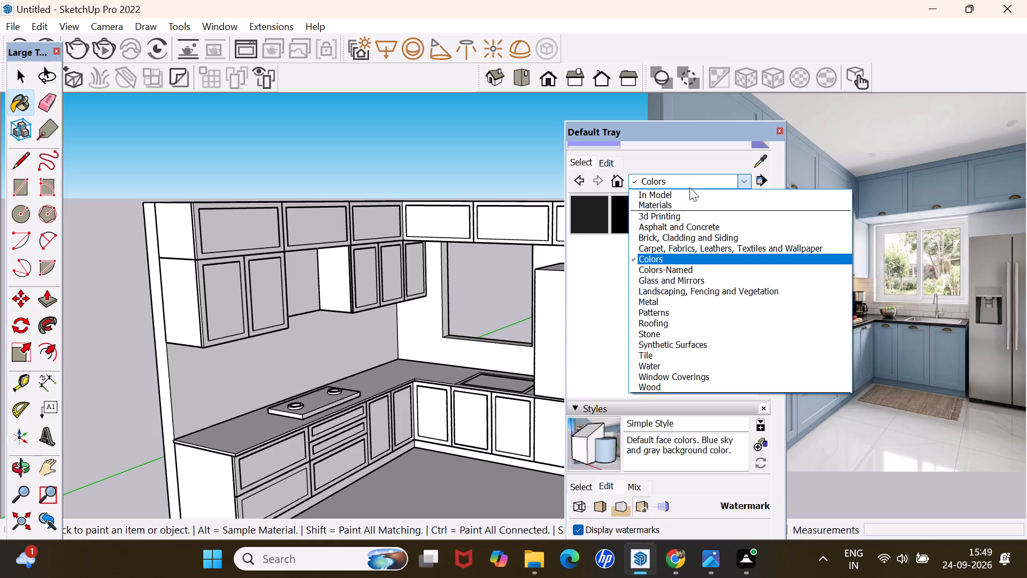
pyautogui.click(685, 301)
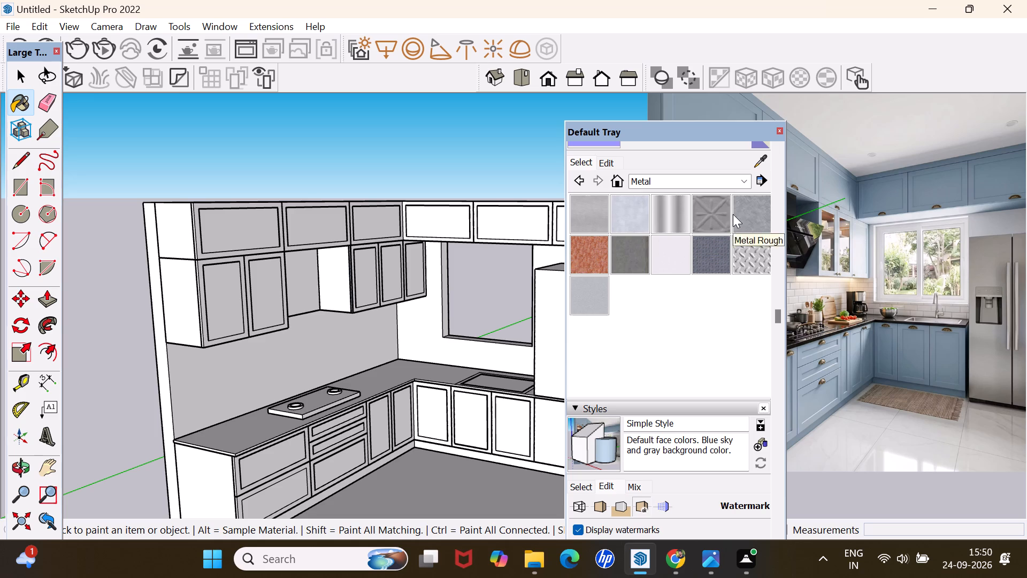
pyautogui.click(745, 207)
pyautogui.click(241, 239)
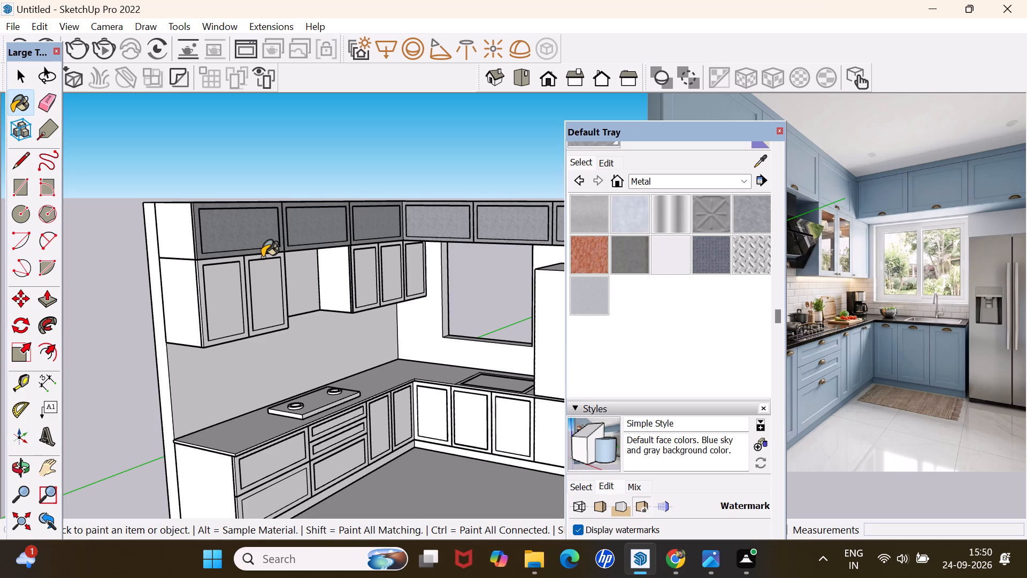
# Paint the top-row, wall and base cabinets, including the end panels, with Terrazzo Light Blue from the Synthetic Surfaces collection.
pyautogui.click(674, 178)
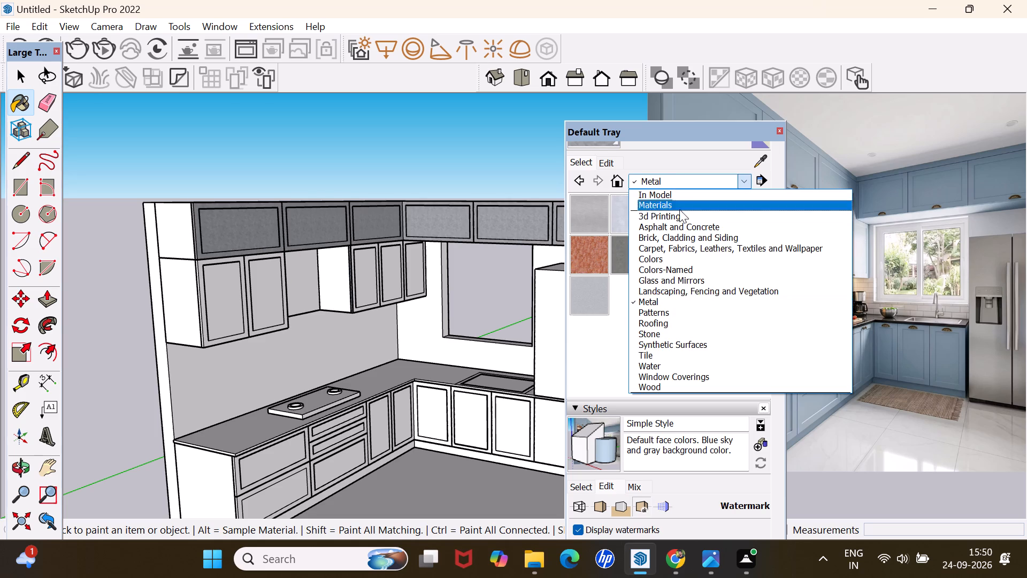
pyautogui.click(678, 348)
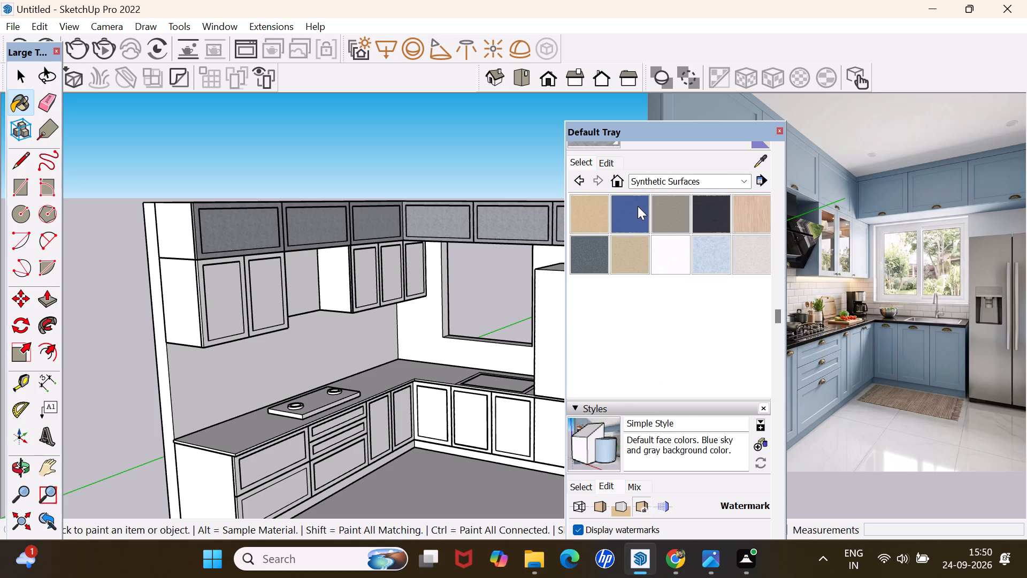
pyautogui.click(722, 257)
pyautogui.click(707, 254)
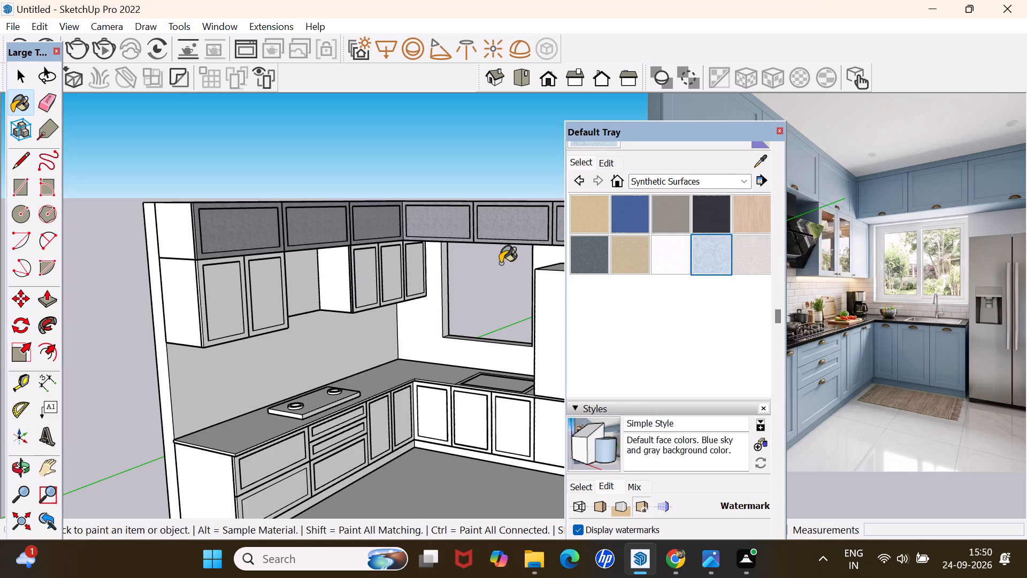
pyautogui.click(247, 226)
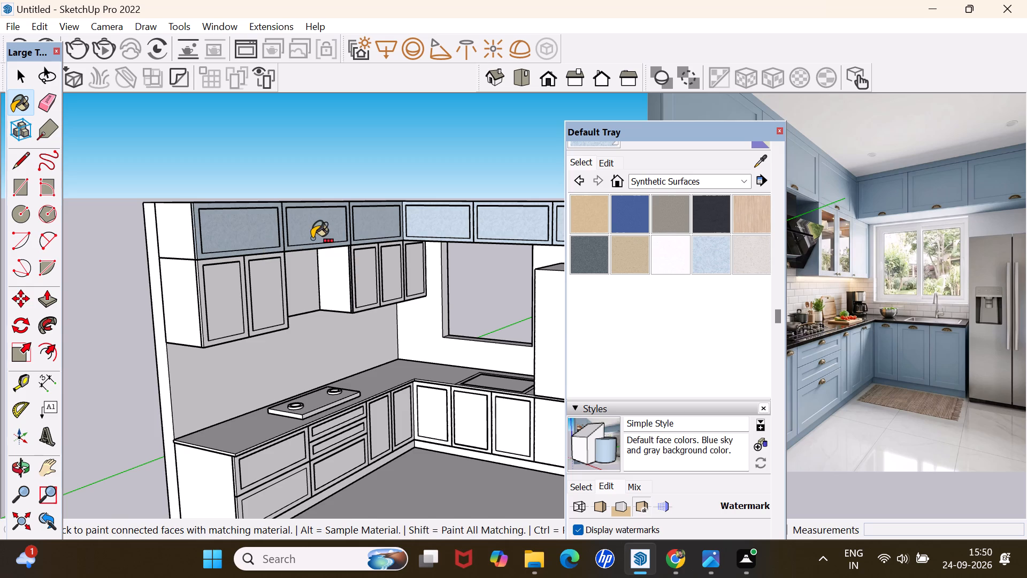
pyautogui.click(177, 221)
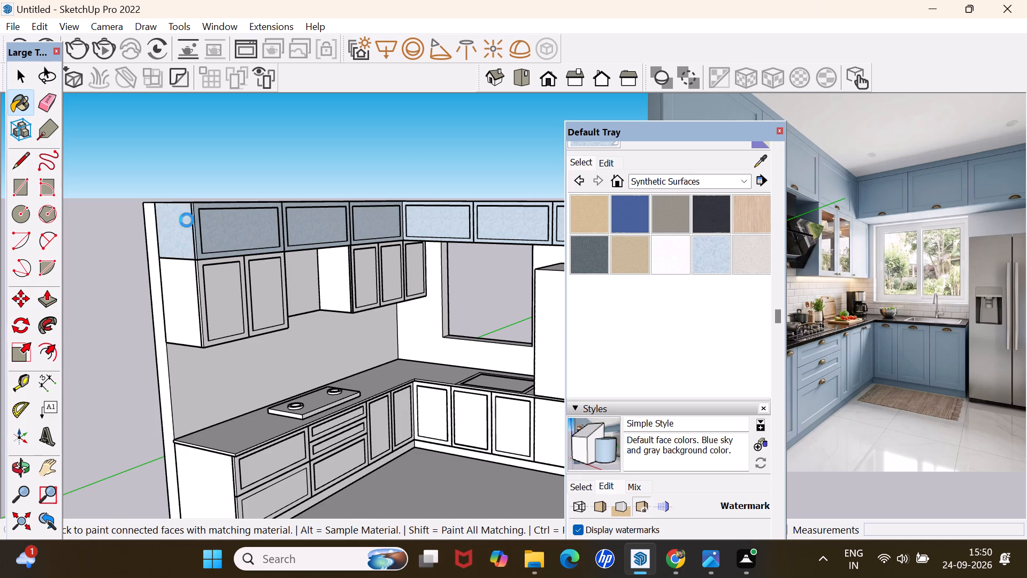
pyautogui.click(190, 302)
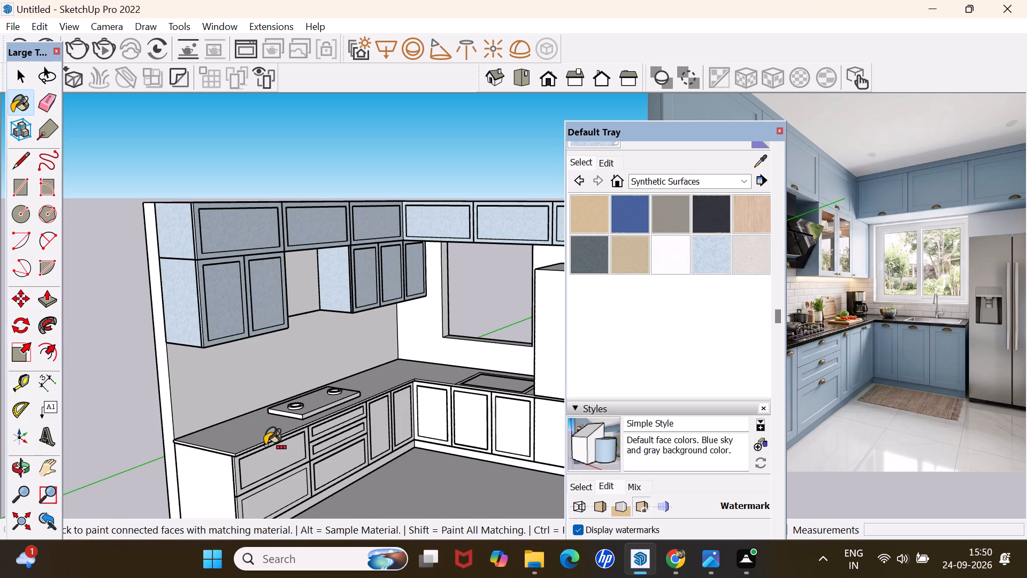
pyautogui.click(260, 468)
# Paint the refrigerator's body and doors with Terrazzo Light Blue.
pyautogui.scroll(-1, 366, 383)
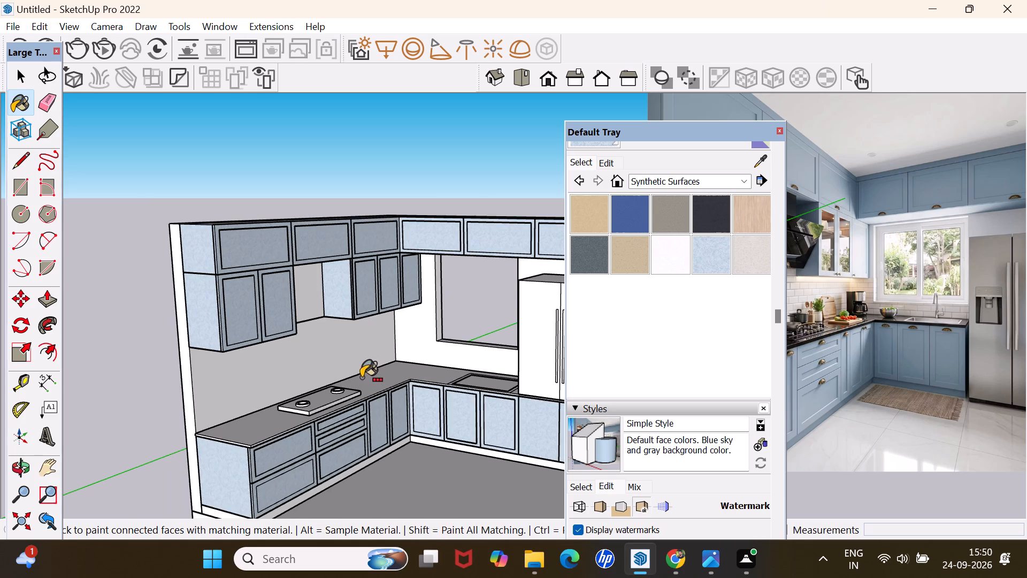
pyautogui.scroll(-9, 361, 371)
pyautogui.scroll(3, 413, 413)
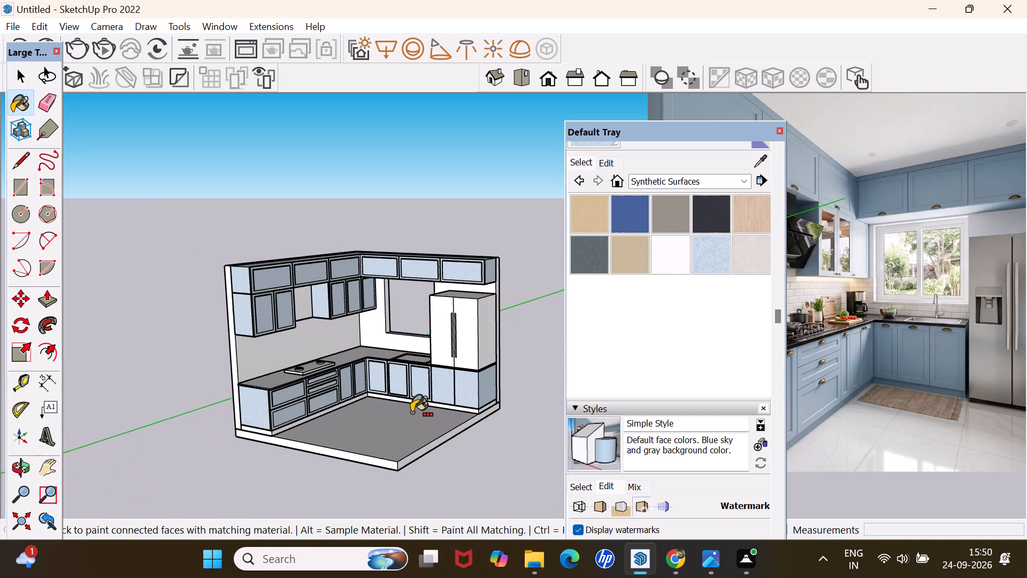
pyautogui.scroll(5, 413, 413)
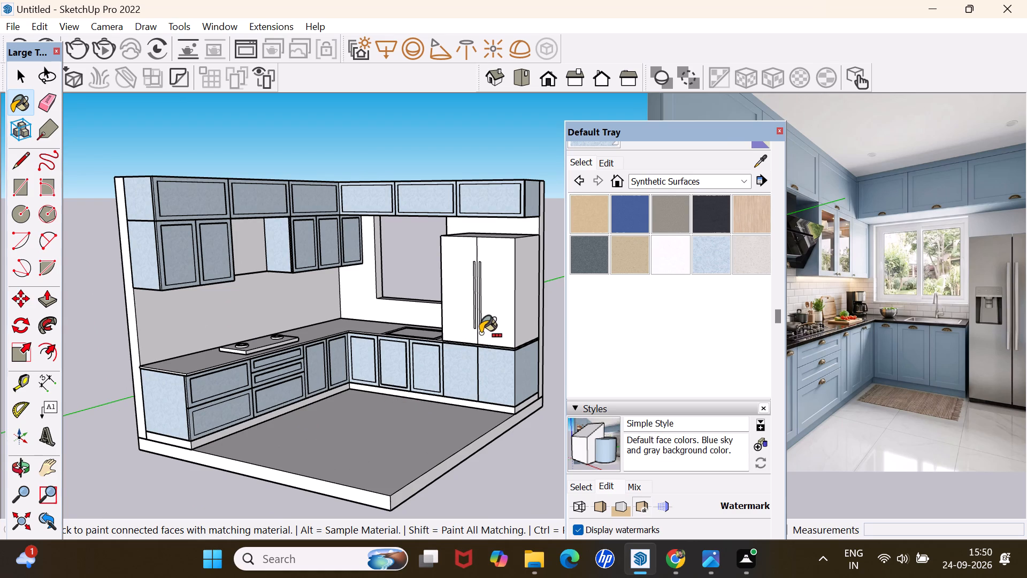
pyautogui.click(499, 320)
# Examine the painted cabinets, refrigerator, hob and countertop from several angles and distances.
pyautogui.scroll(-10, 397, 258)
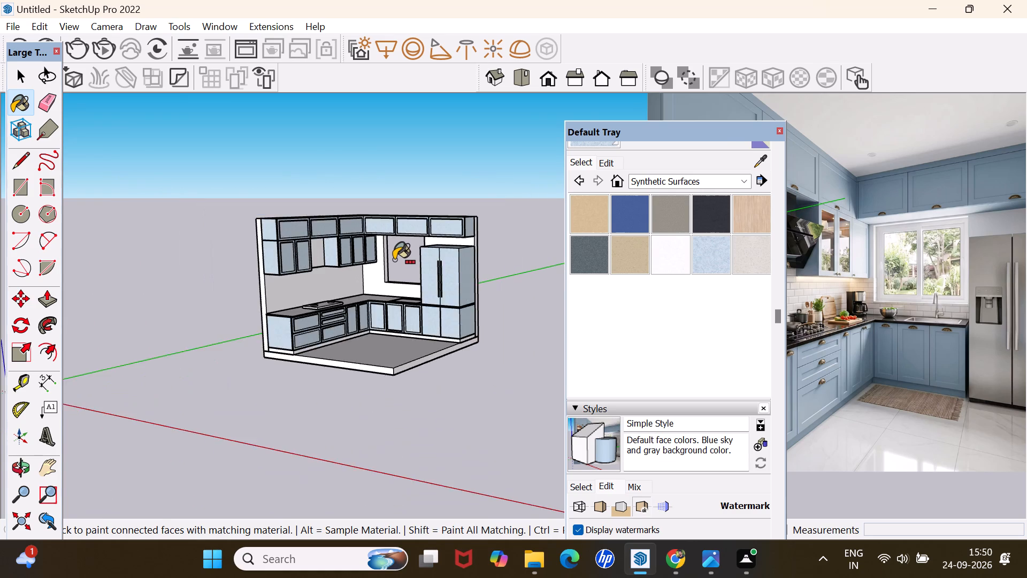
pyautogui.scroll(-4, 396, 261)
pyautogui.scroll(6, 399, 291)
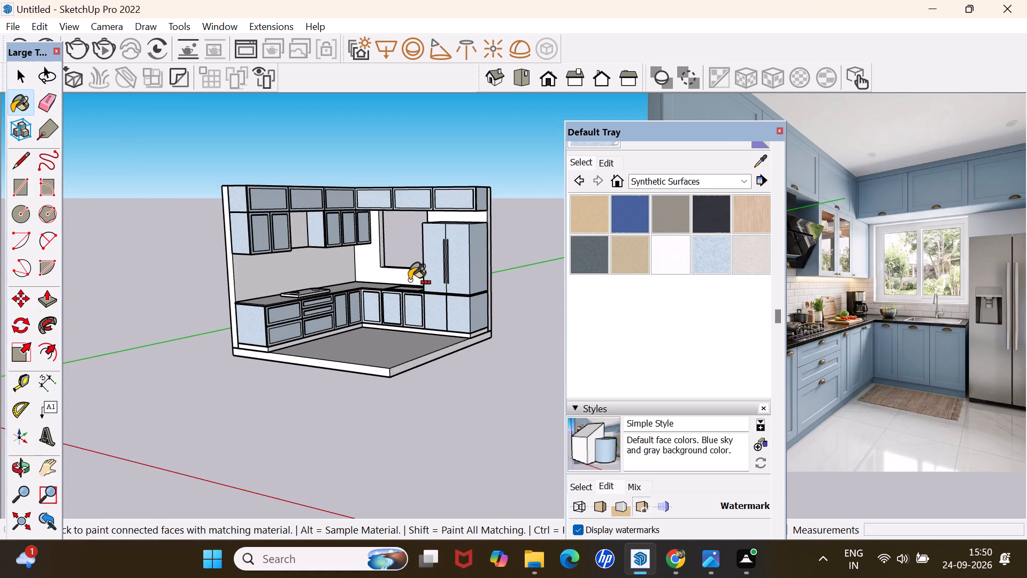
pyautogui.scroll(7, 415, 282)
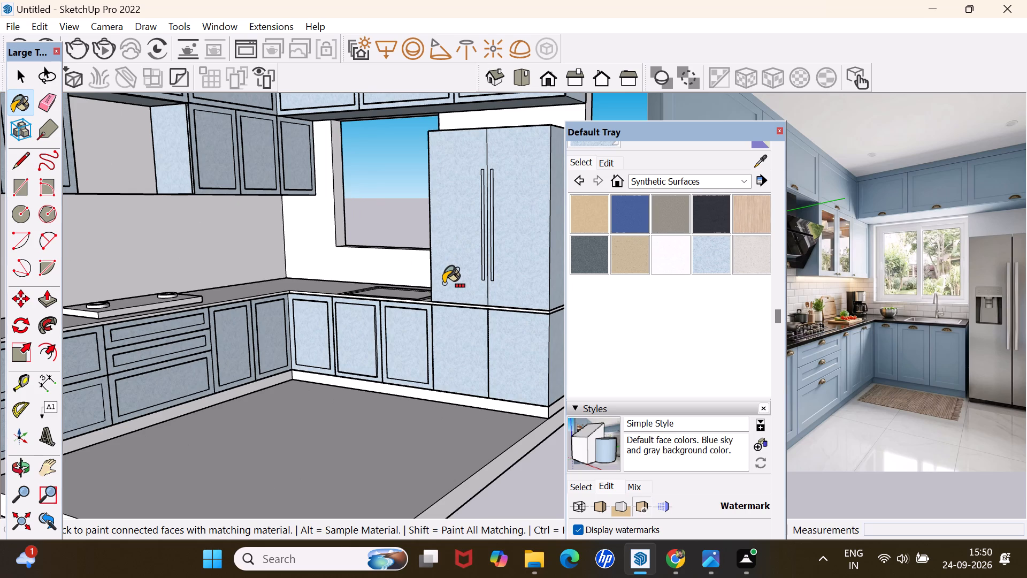
pyautogui.scroll(-12, 446, 284)
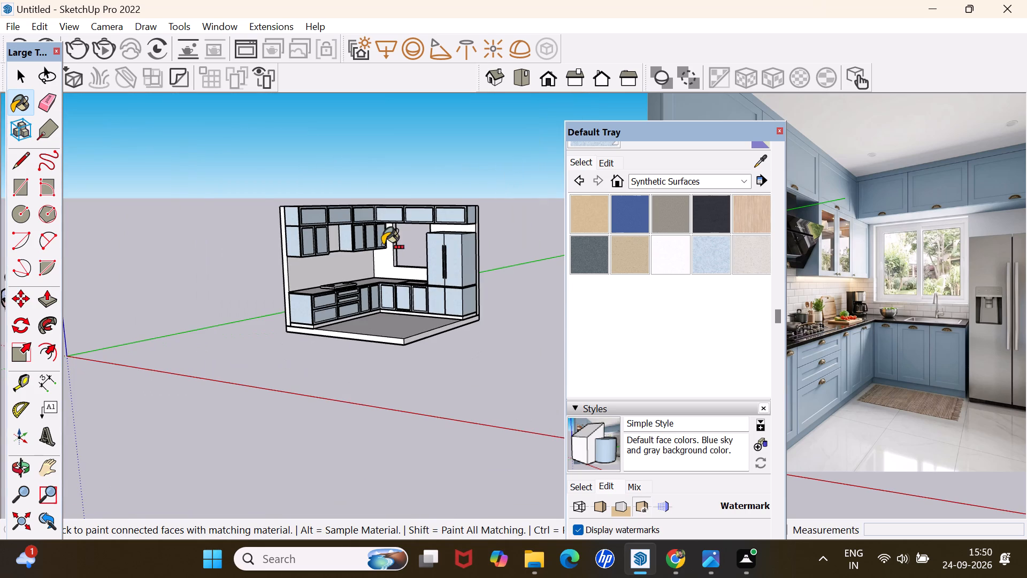
pyautogui.moveTo(454, 202); pyautogui.dragTo(448, 332, button='middle')
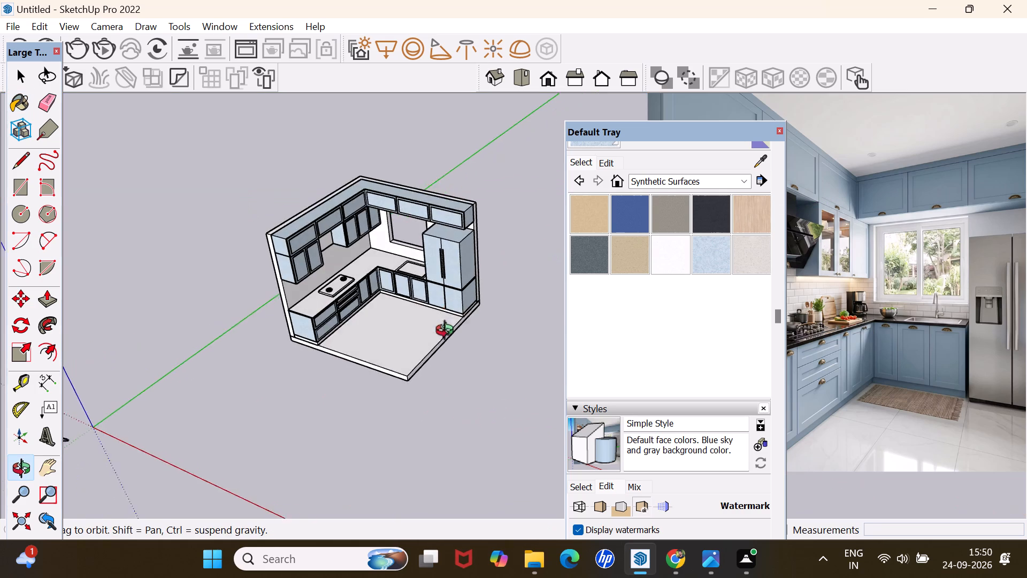
pyautogui.moveTo(448, 332); pyautogui.dragTo(434, 265, button='middle')
pyautogui.scroll(5, 369, 285)
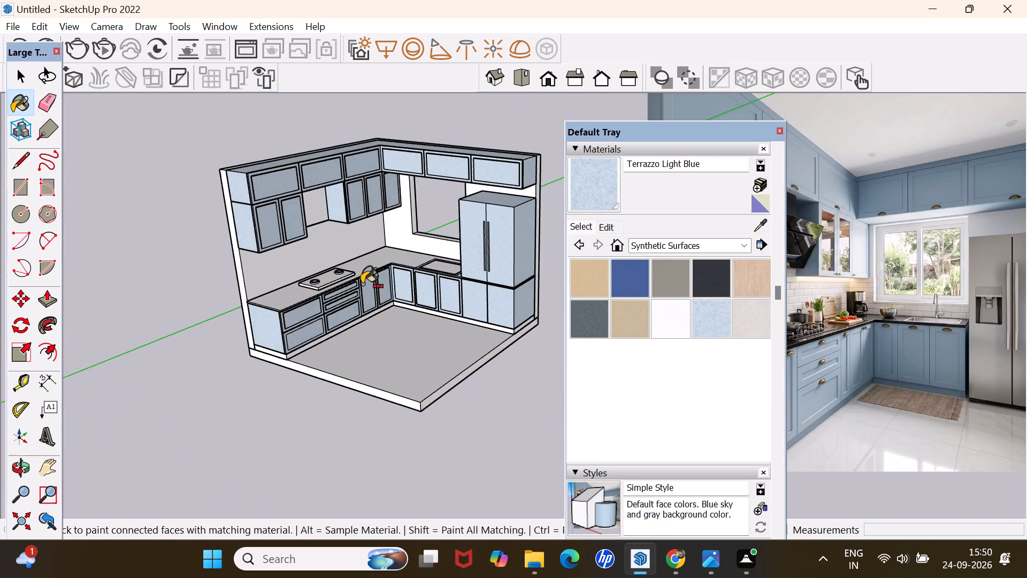
pyautogui.scroll(8, 364, 285)
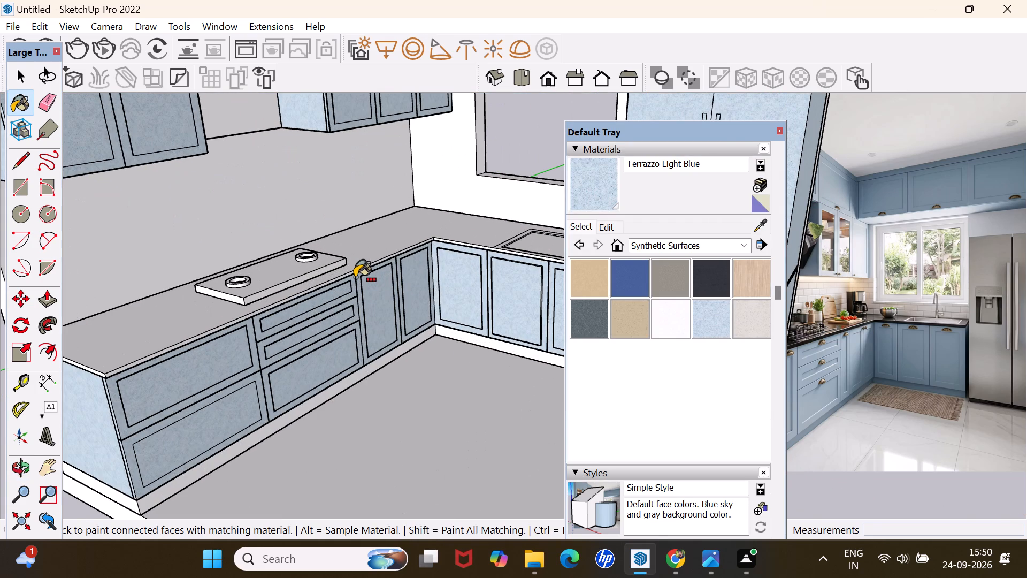
pyautogui.press('space')
pyautogui.scroll(-17, 357, 278)
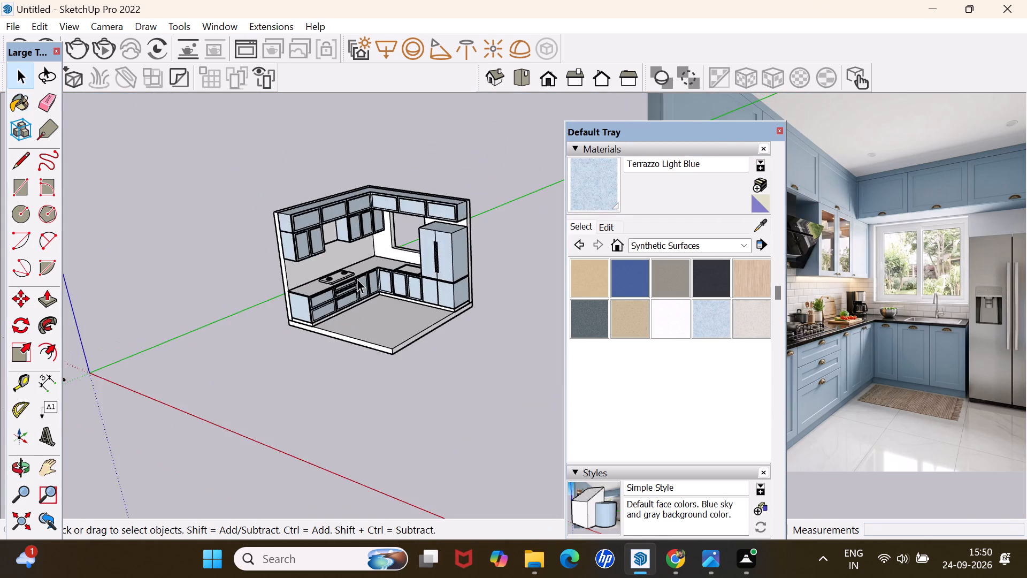
pyautogui.scroll(-4, 357, 278)
pyautogui.scroll(11, 412, 240)
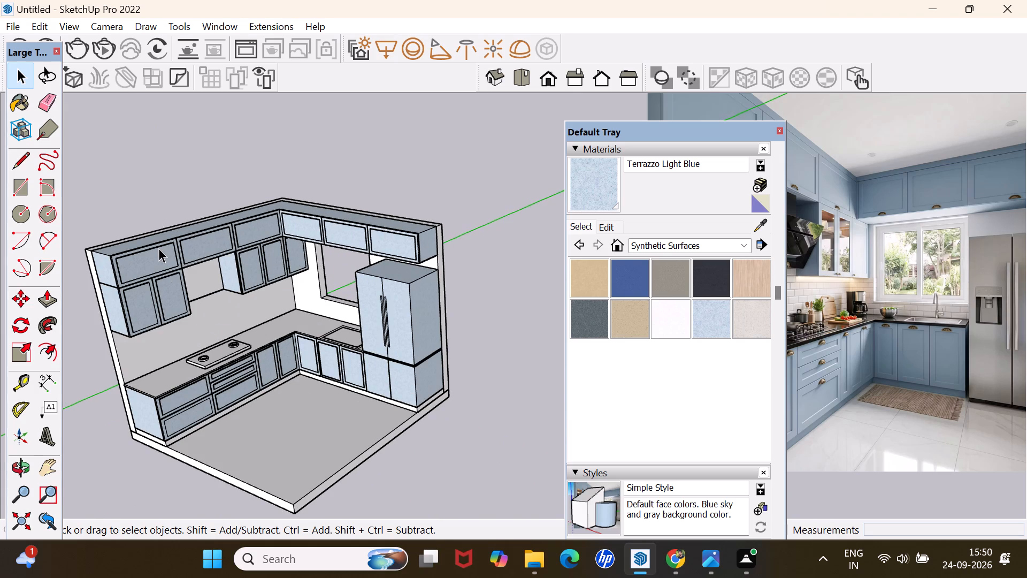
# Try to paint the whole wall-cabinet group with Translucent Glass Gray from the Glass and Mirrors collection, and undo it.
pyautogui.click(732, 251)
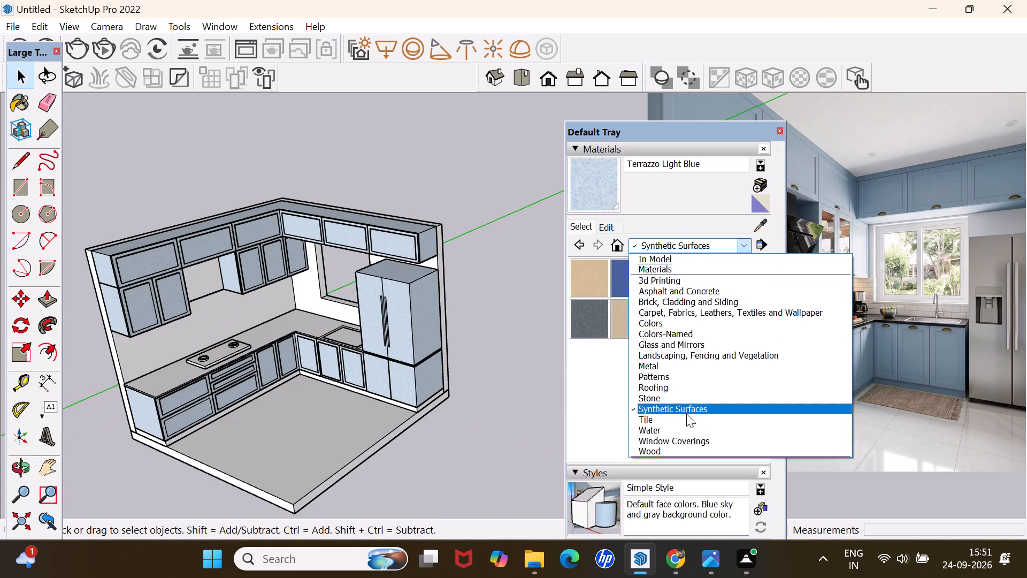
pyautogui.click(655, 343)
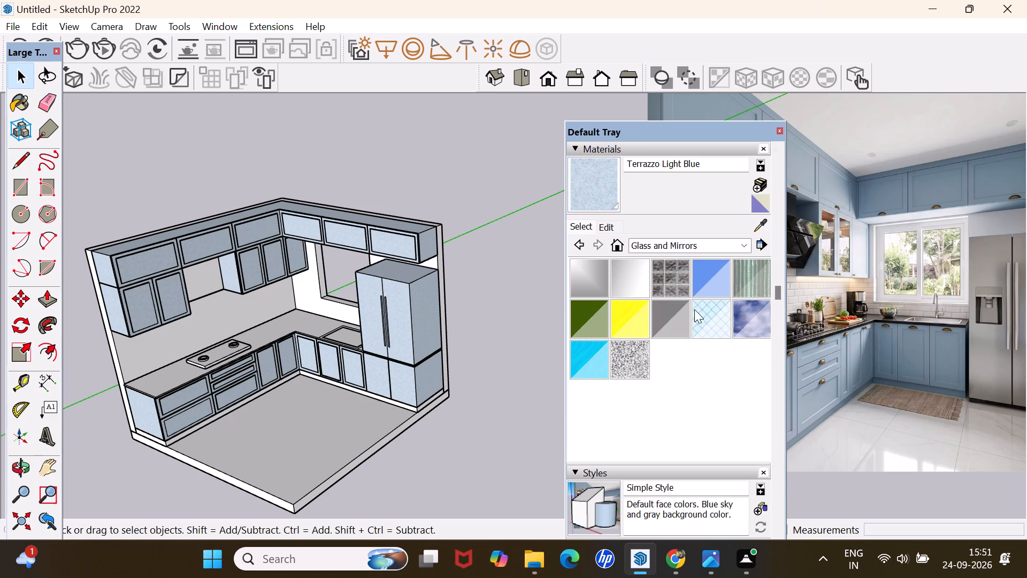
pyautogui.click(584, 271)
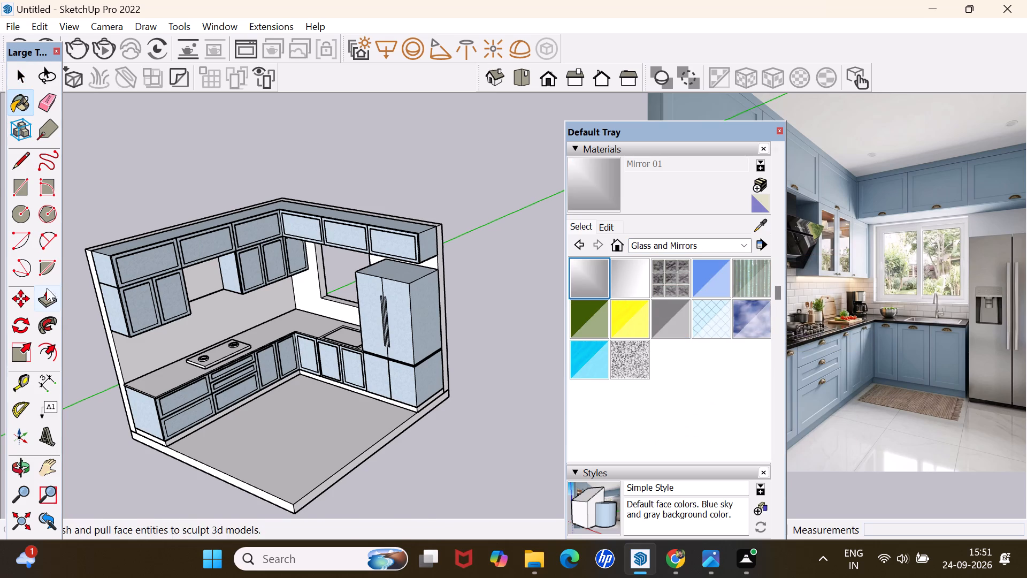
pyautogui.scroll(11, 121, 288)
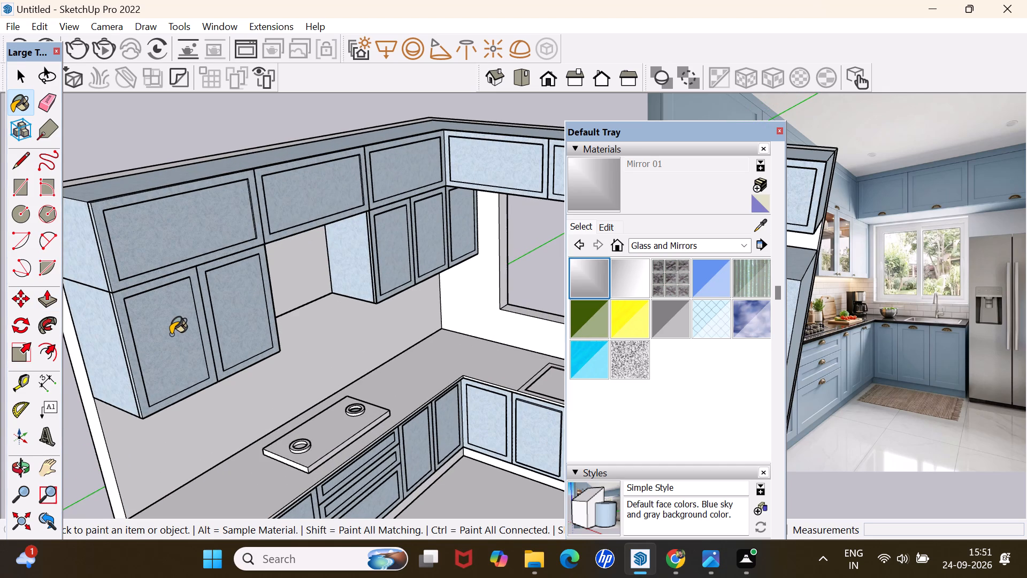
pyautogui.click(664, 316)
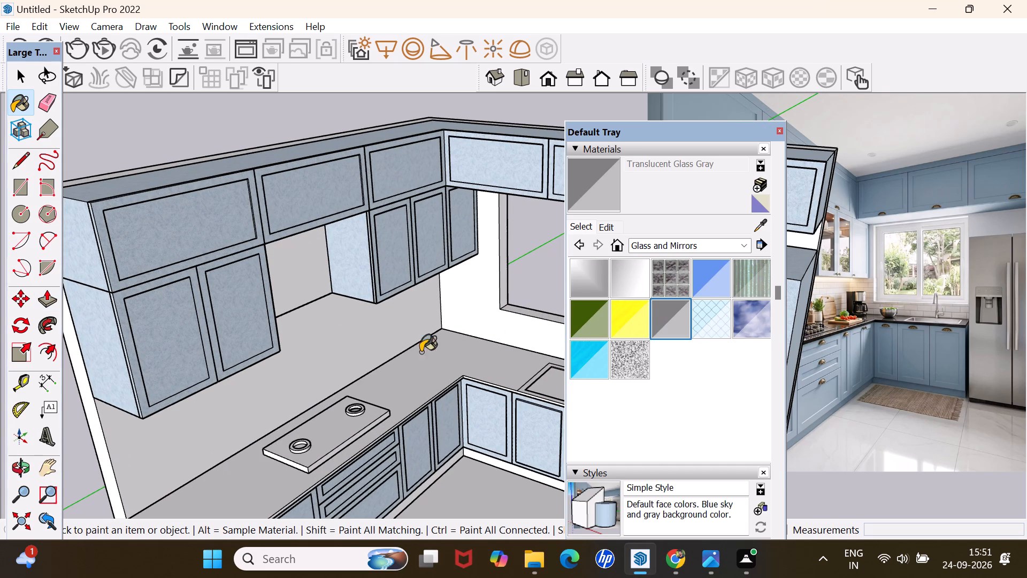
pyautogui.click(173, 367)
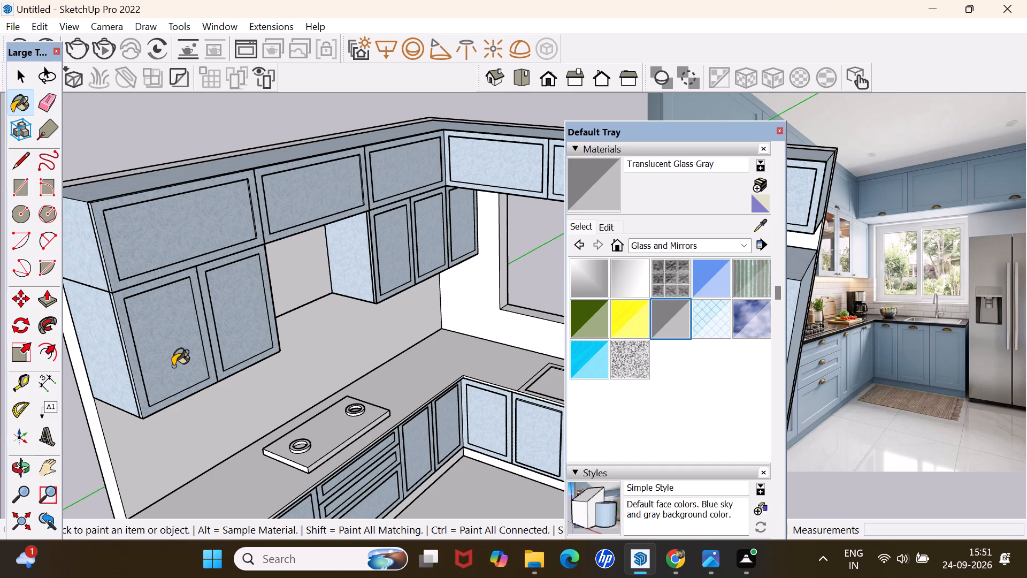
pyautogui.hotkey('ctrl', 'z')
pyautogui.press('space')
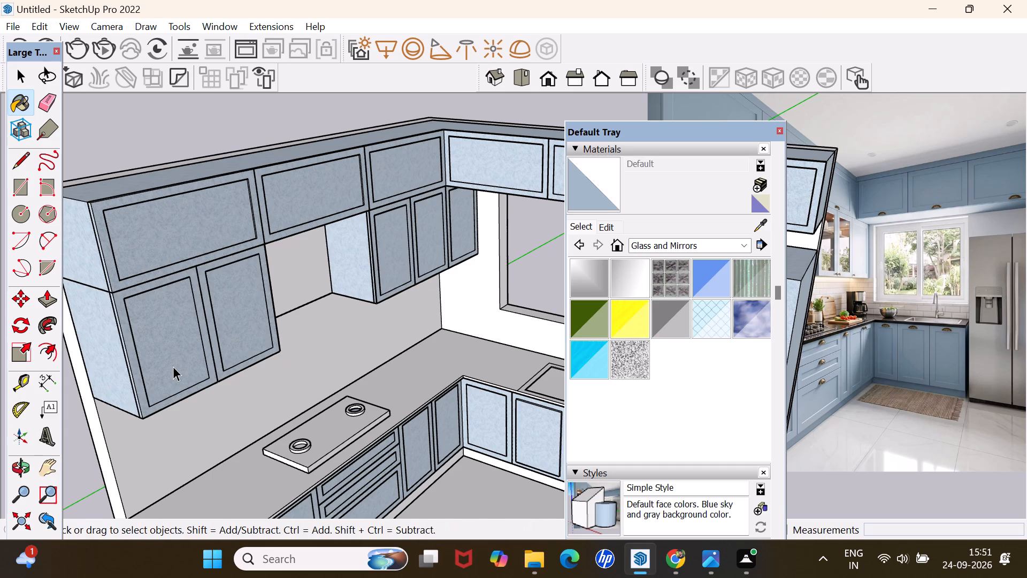
# Inside the wall-cabinet group, paint the inset panels of all five doors with Translucent Glass Gray.
pyautogui.tripleClick(173, 366)
pyautogui.click(173, 366)
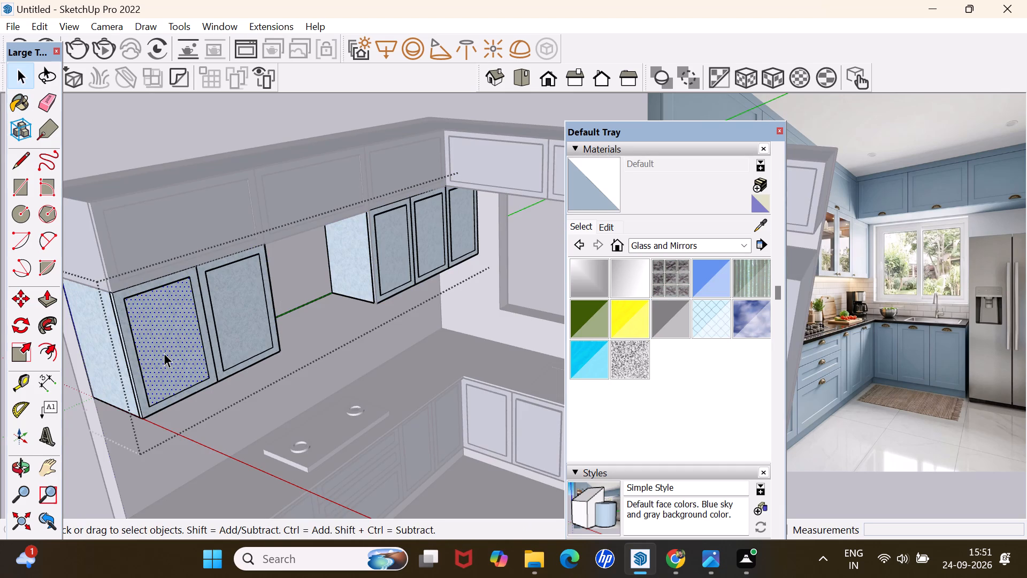
pyautogui.click(164, 353)
pyautogui.click(668, 303)
pyautogui.click(144, 324)
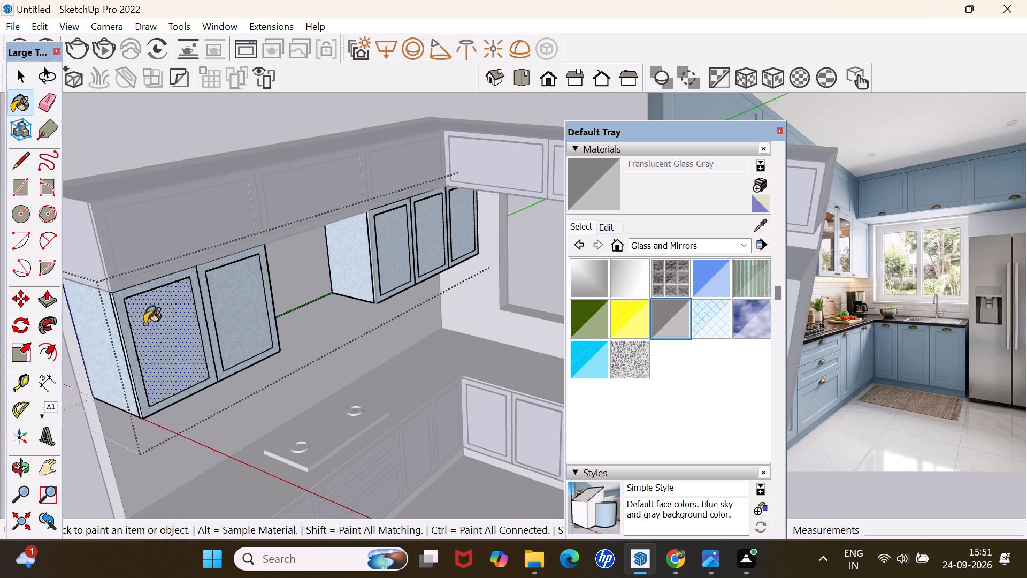
pyautogui.click(239, 309)
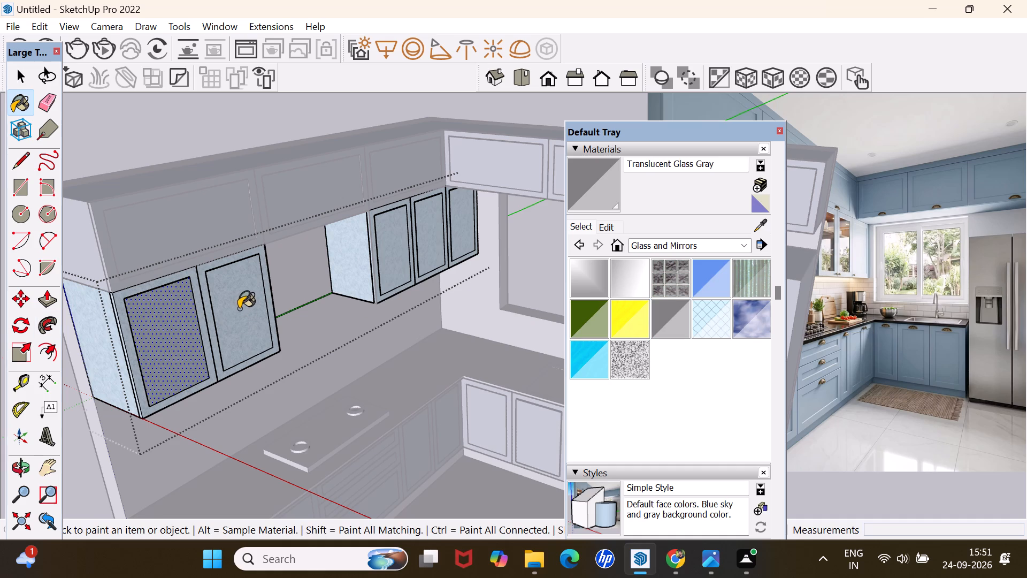
pyautogui.click(387, 256)
pyautogui.click(426, 252)
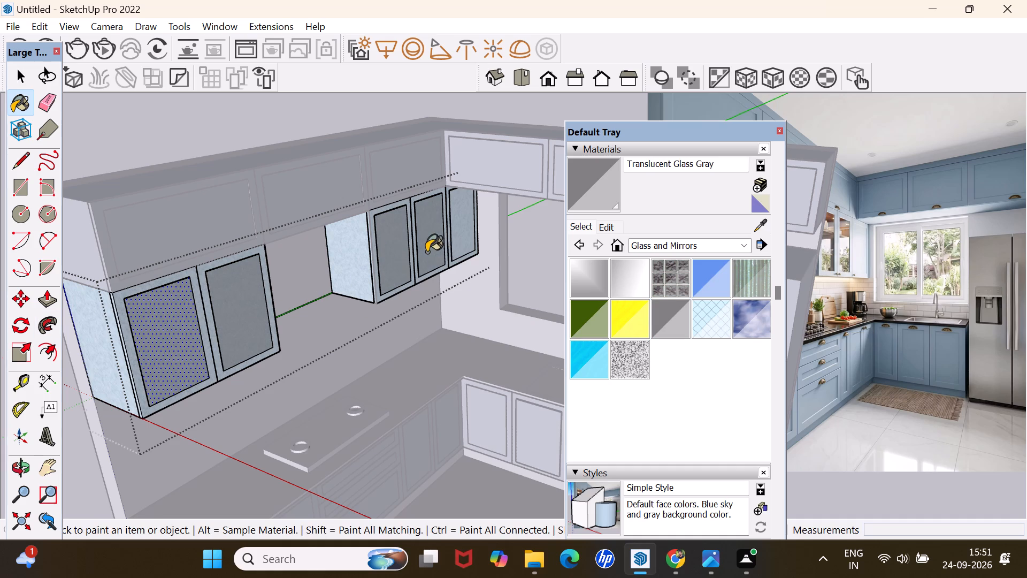
pyautogui.scroll(-12, 350, 294)
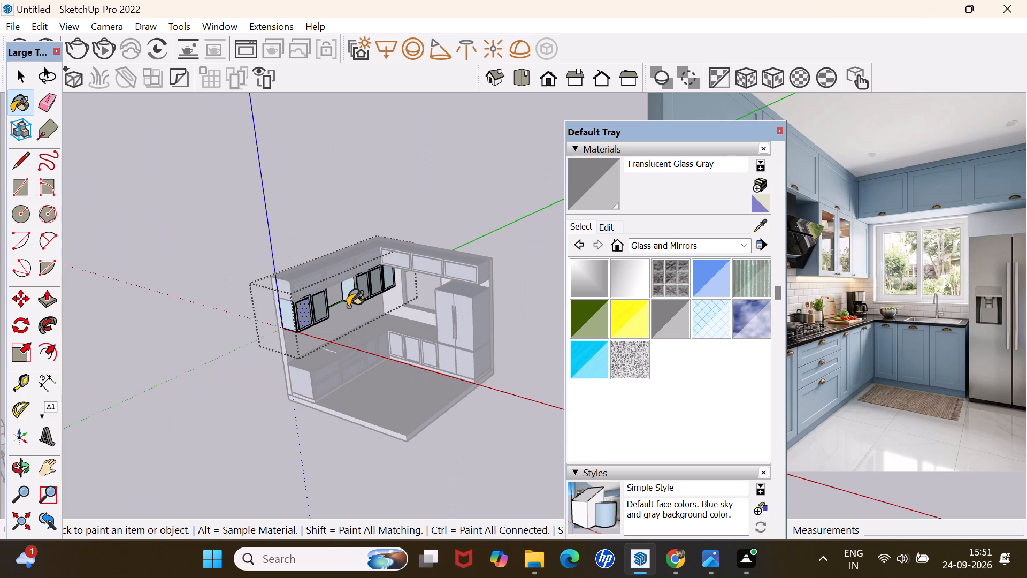
pyautogui.scroll(9, 372, 285)
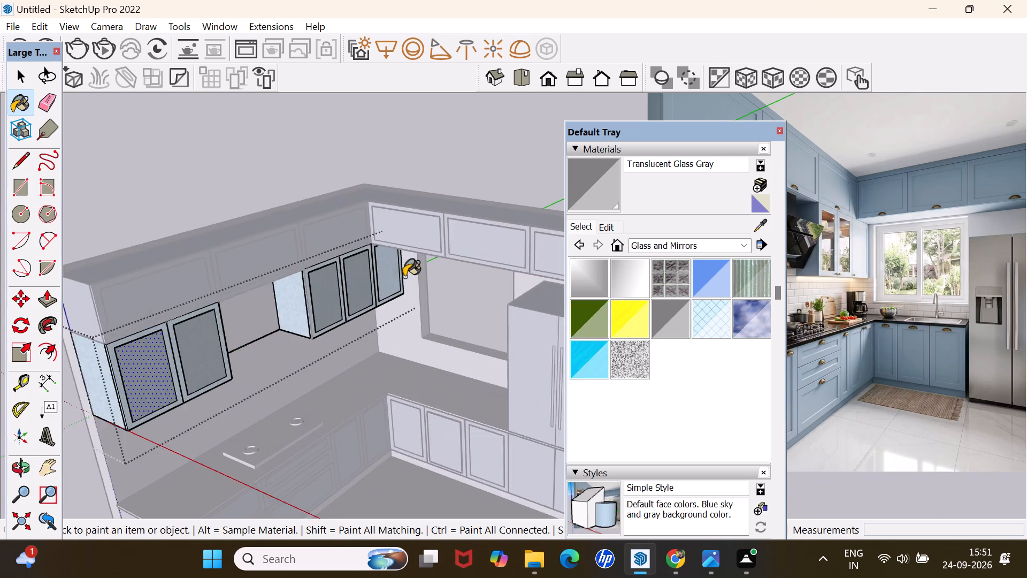
pyautogui.scroll(9, 404, 277)
pyautogui.click(351, 269)
pyautogui.press('space')
pyautogui.scroll(-3, 357, 284)
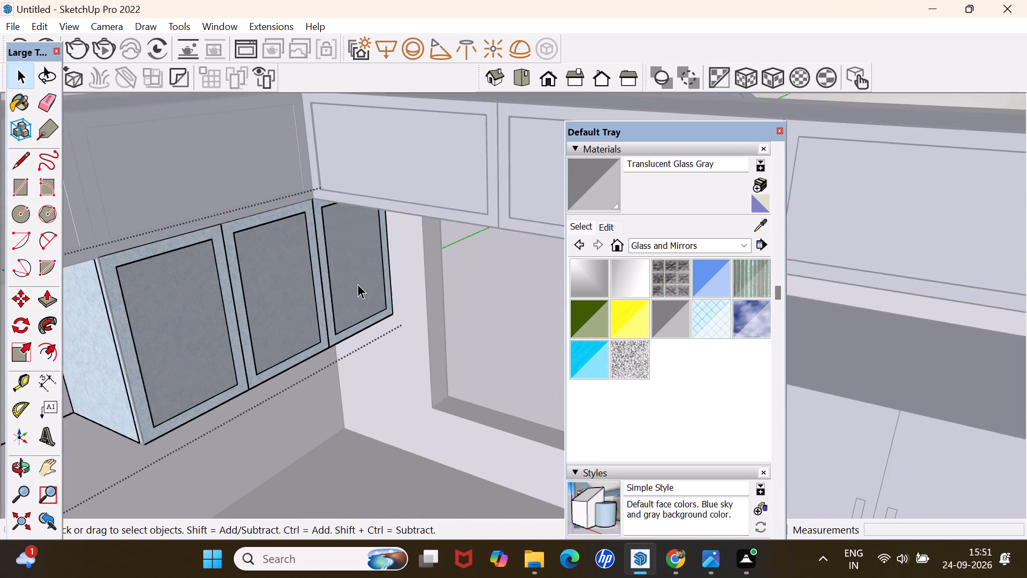
pyautogui.scroll(-12, 357, 284)
pyautogui.click(361, 145)
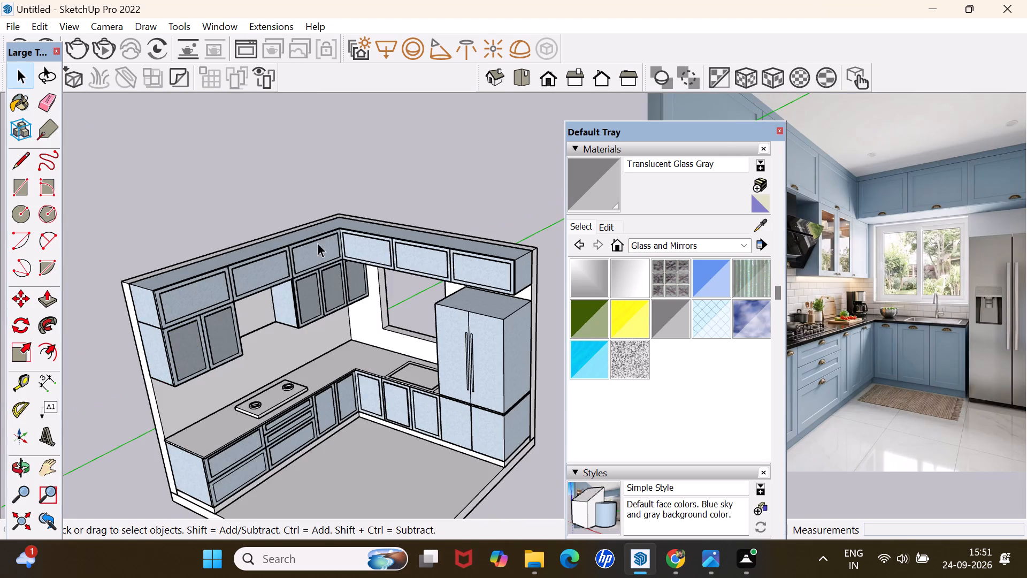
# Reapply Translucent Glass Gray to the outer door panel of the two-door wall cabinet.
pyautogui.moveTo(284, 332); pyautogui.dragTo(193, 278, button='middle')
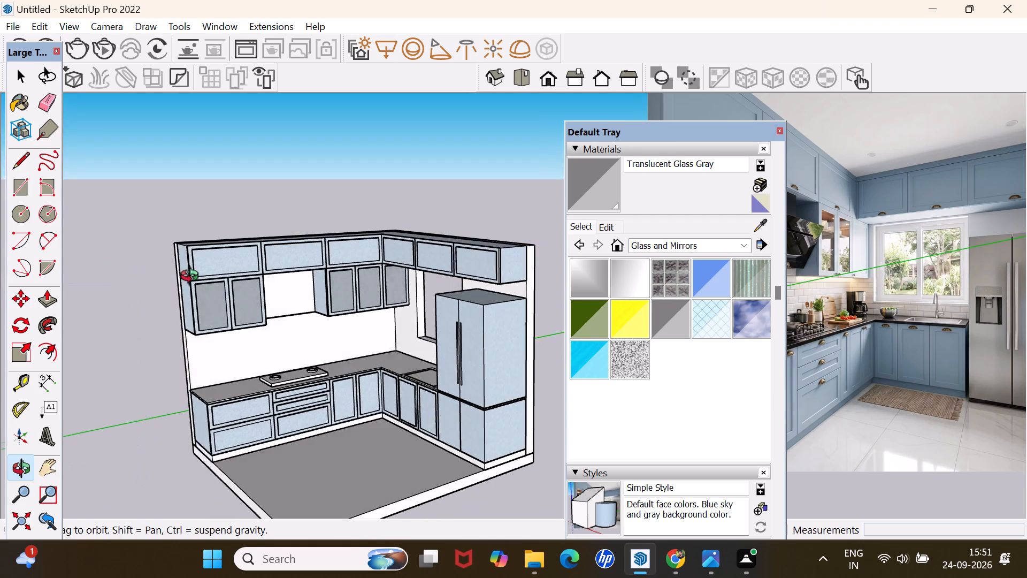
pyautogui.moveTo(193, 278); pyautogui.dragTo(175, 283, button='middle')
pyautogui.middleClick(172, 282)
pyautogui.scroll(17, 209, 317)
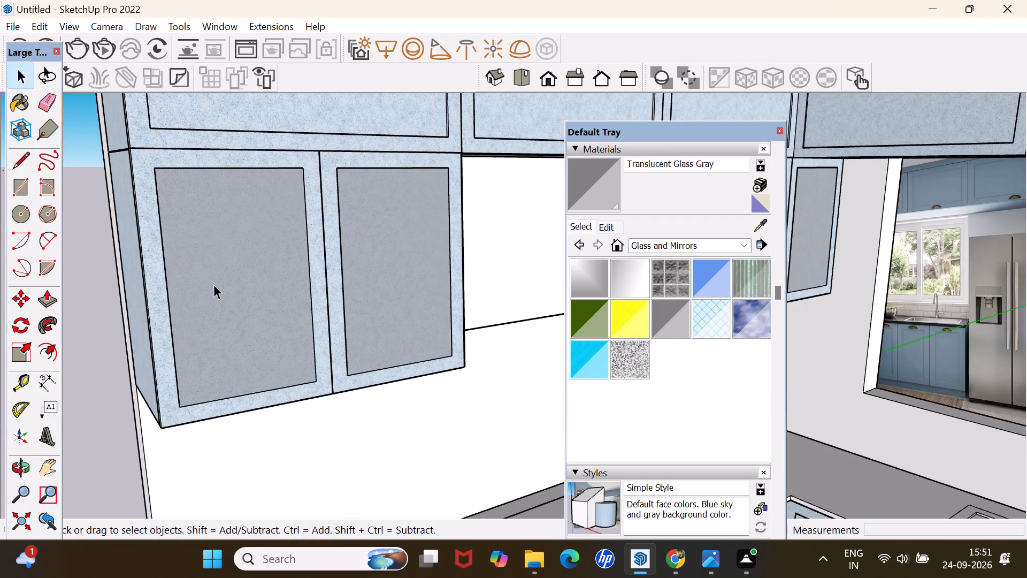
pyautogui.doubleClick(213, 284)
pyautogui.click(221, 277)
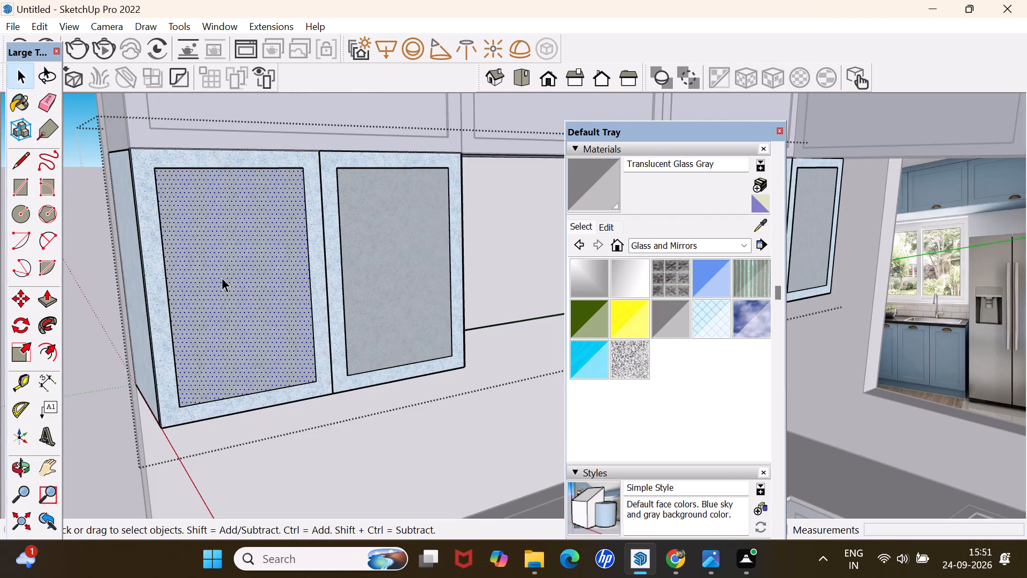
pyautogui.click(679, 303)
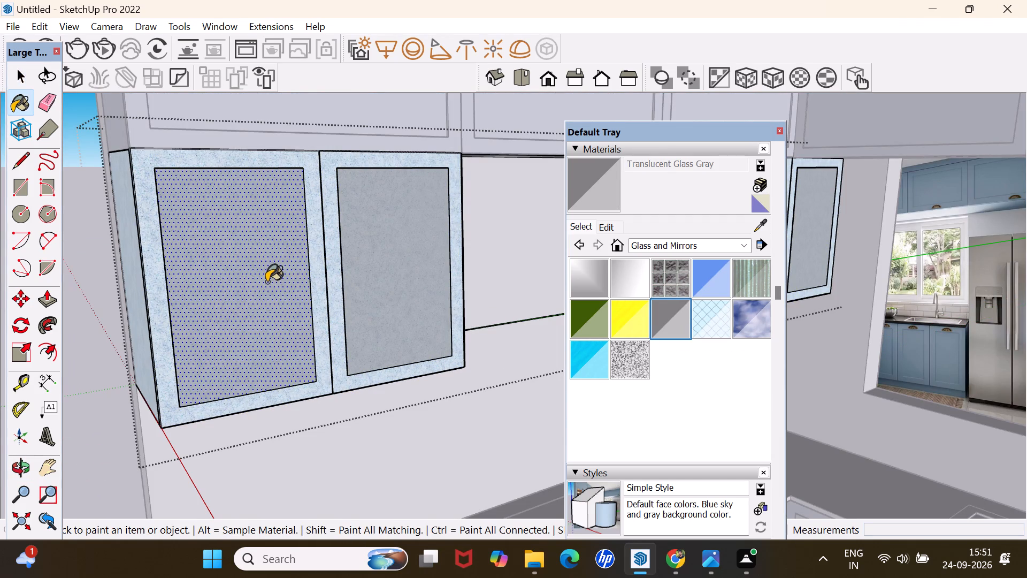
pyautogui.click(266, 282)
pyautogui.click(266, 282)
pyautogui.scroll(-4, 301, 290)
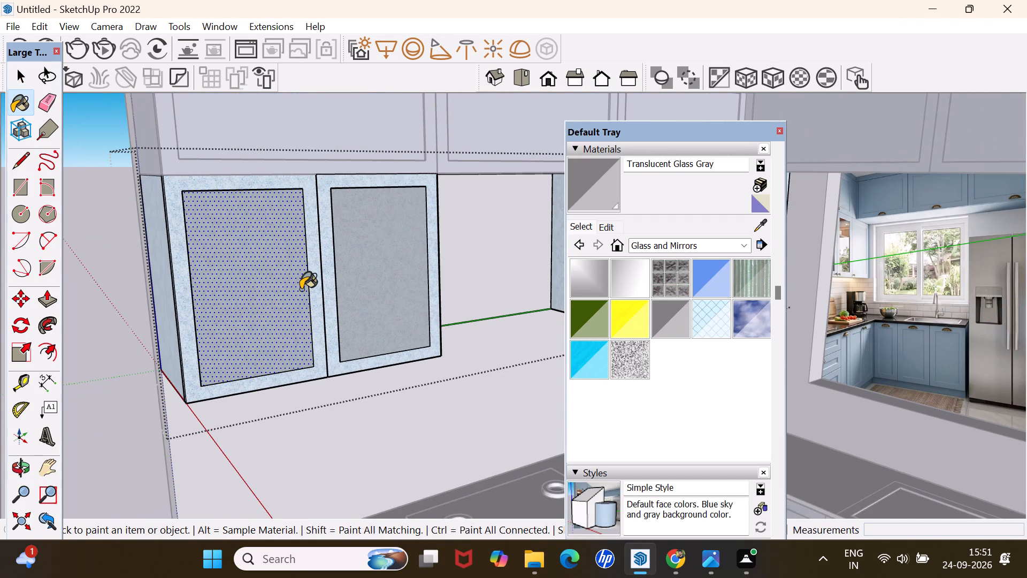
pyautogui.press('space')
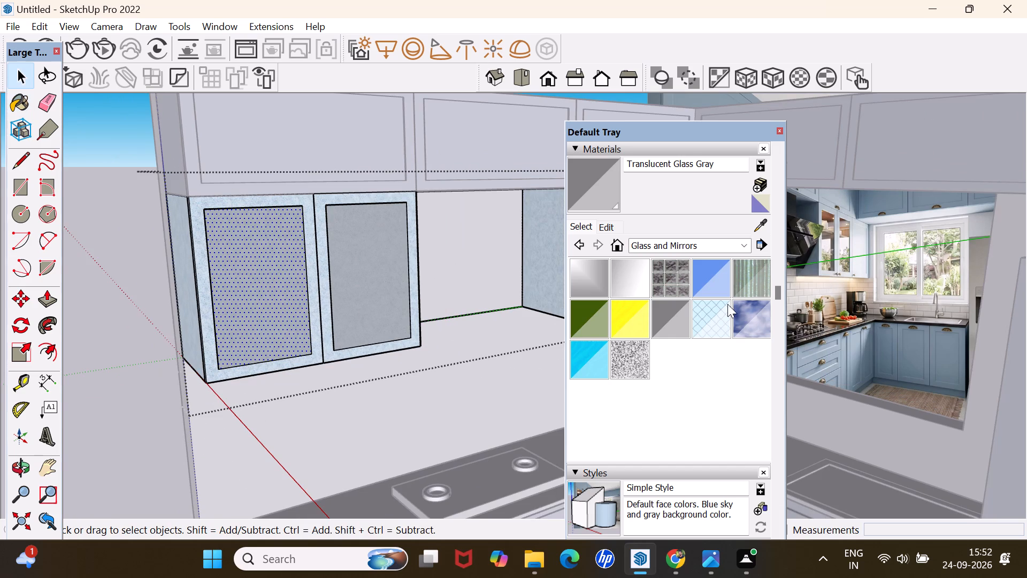
# Paint both door panels of the two-door wall cabinet with Translucent Glass Sky Reflection and leave the group.
pyautogui.click(757, 318)
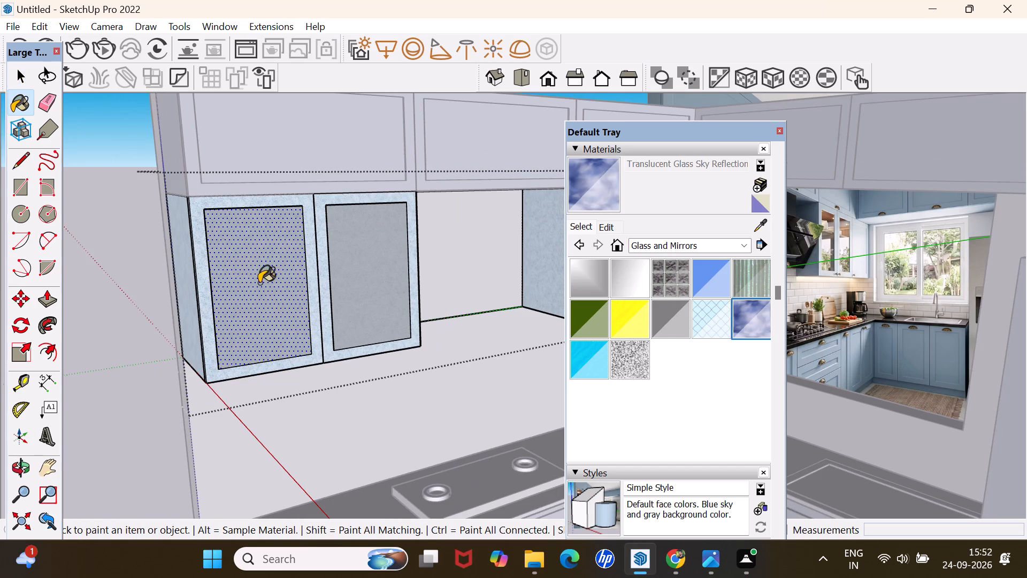
pyautogui.click(261, 280)
pyautogui.click(350, 285)
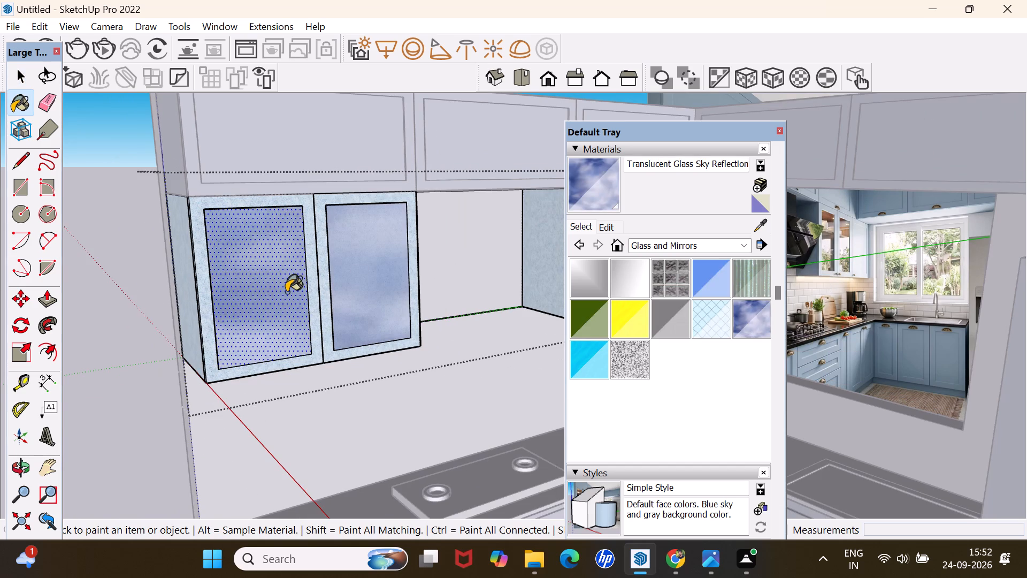
pyautogui.press('space')
pyautogui.click(160, 300)
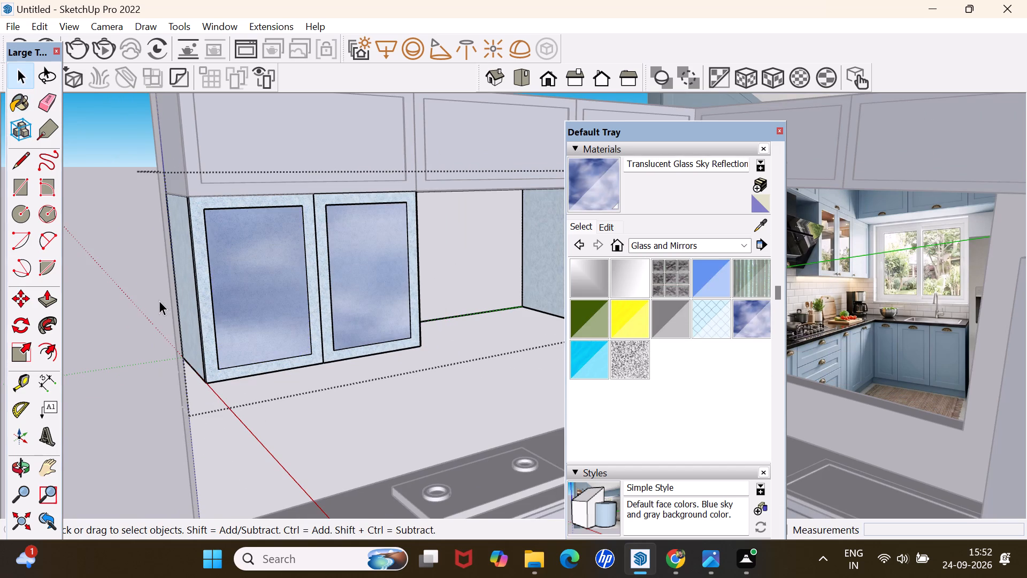
pyautogui.click(86, 298)
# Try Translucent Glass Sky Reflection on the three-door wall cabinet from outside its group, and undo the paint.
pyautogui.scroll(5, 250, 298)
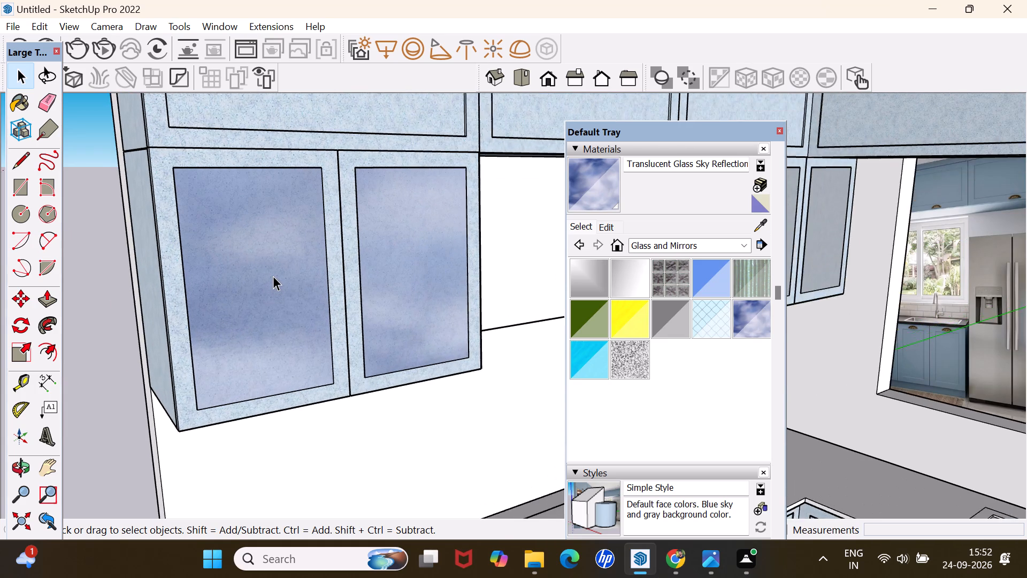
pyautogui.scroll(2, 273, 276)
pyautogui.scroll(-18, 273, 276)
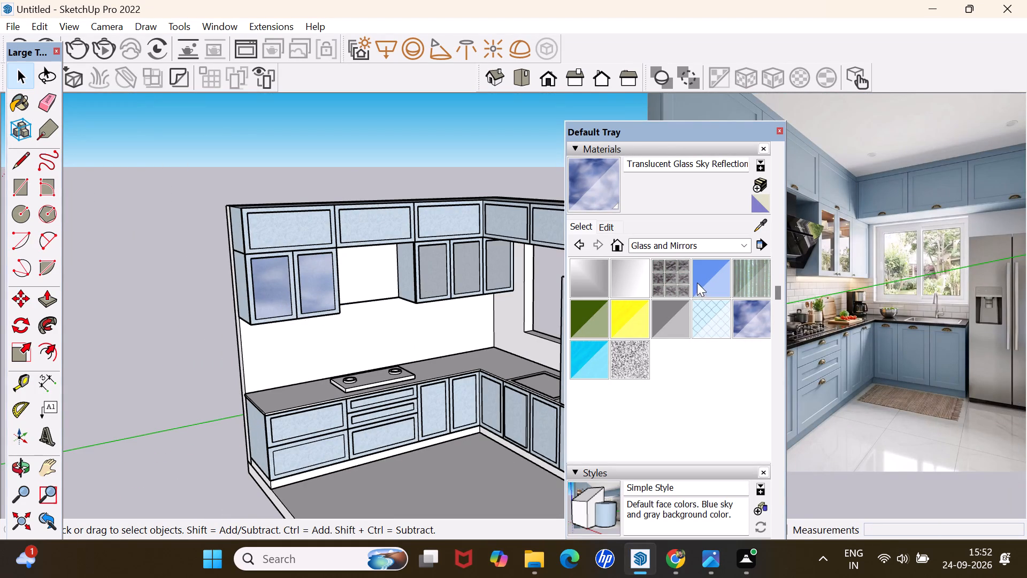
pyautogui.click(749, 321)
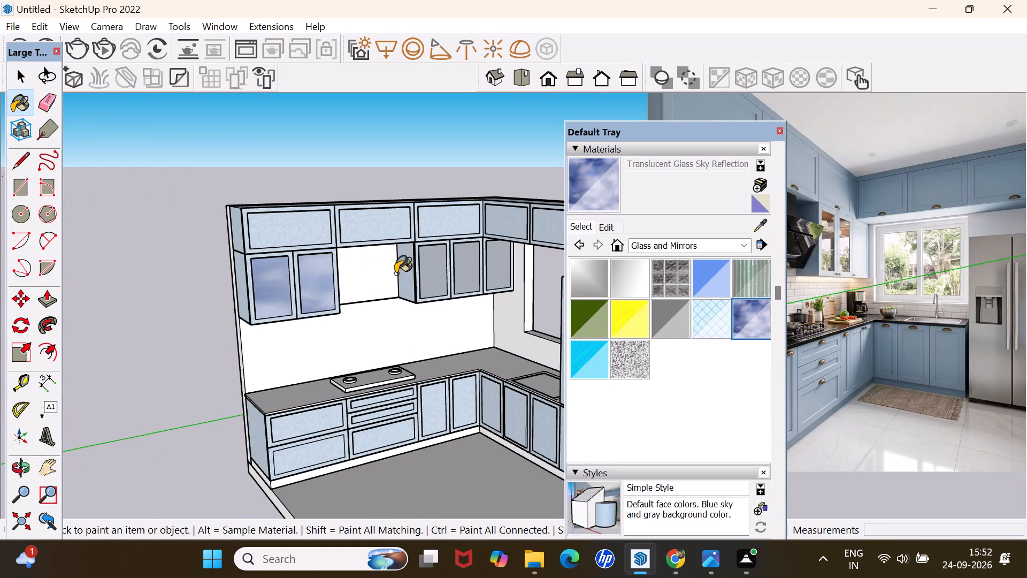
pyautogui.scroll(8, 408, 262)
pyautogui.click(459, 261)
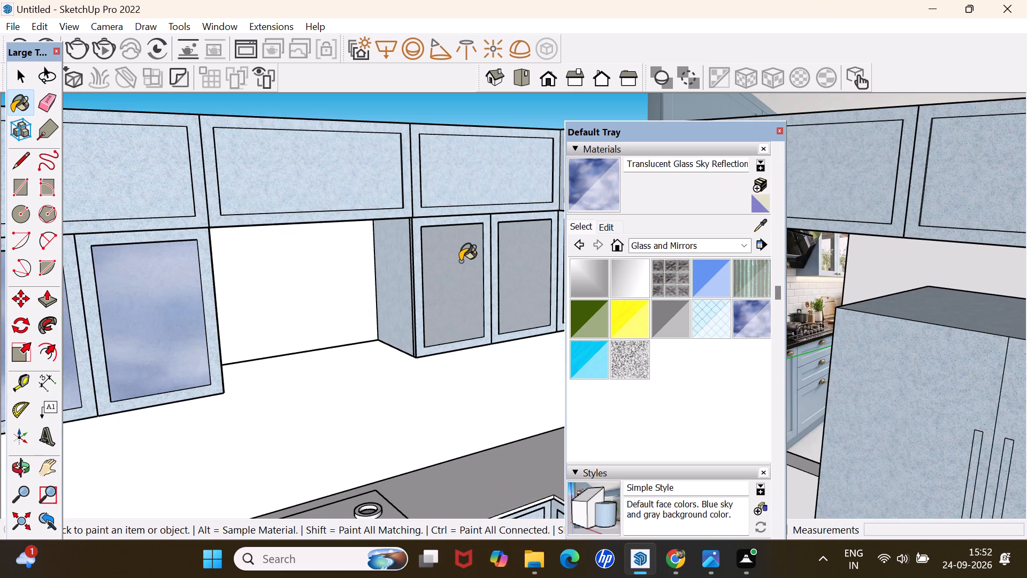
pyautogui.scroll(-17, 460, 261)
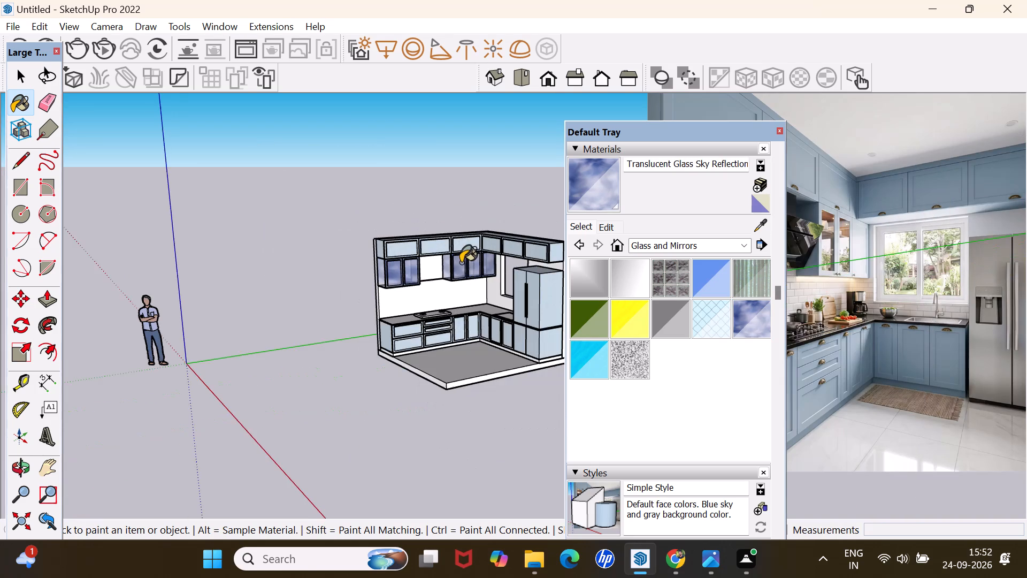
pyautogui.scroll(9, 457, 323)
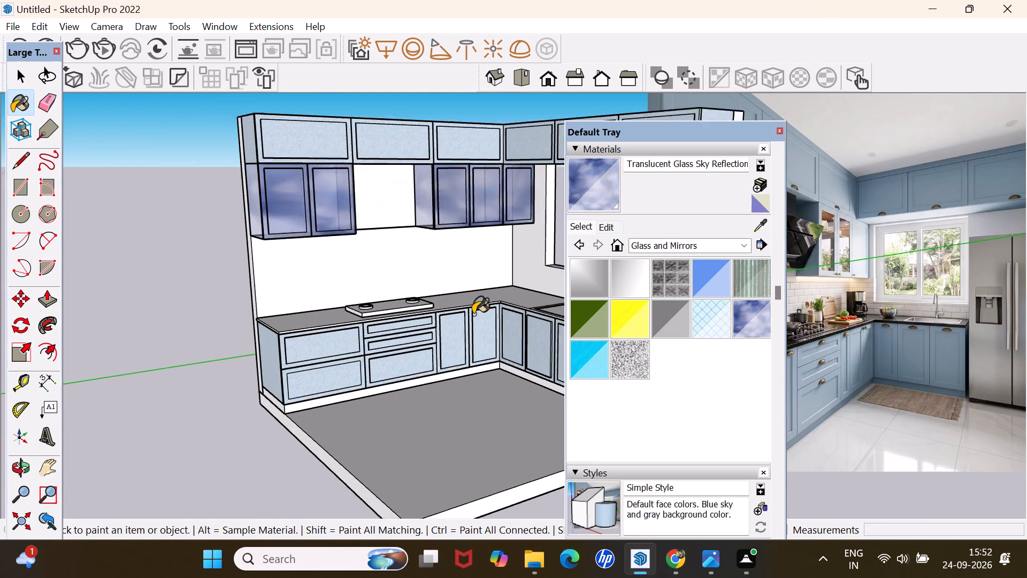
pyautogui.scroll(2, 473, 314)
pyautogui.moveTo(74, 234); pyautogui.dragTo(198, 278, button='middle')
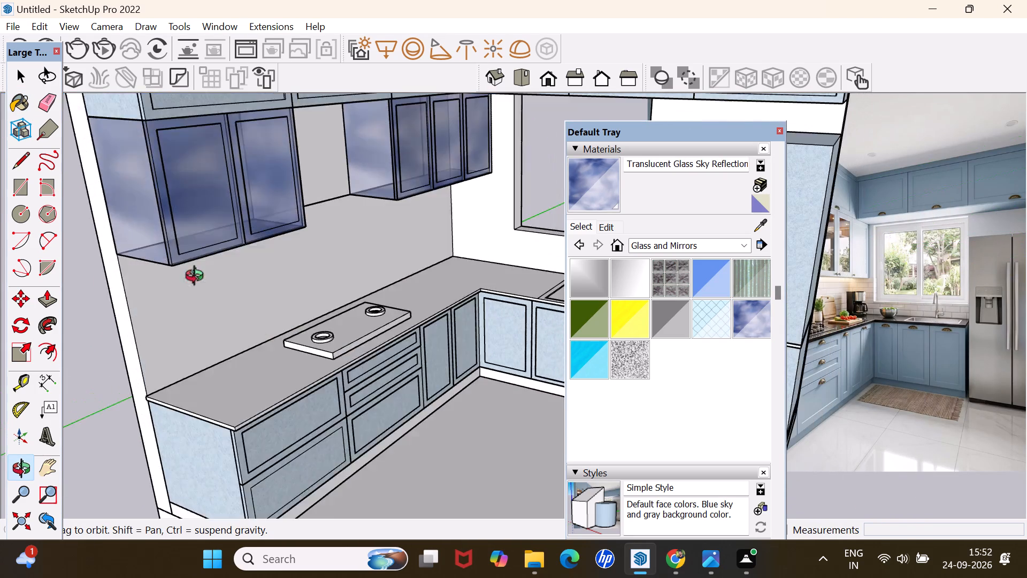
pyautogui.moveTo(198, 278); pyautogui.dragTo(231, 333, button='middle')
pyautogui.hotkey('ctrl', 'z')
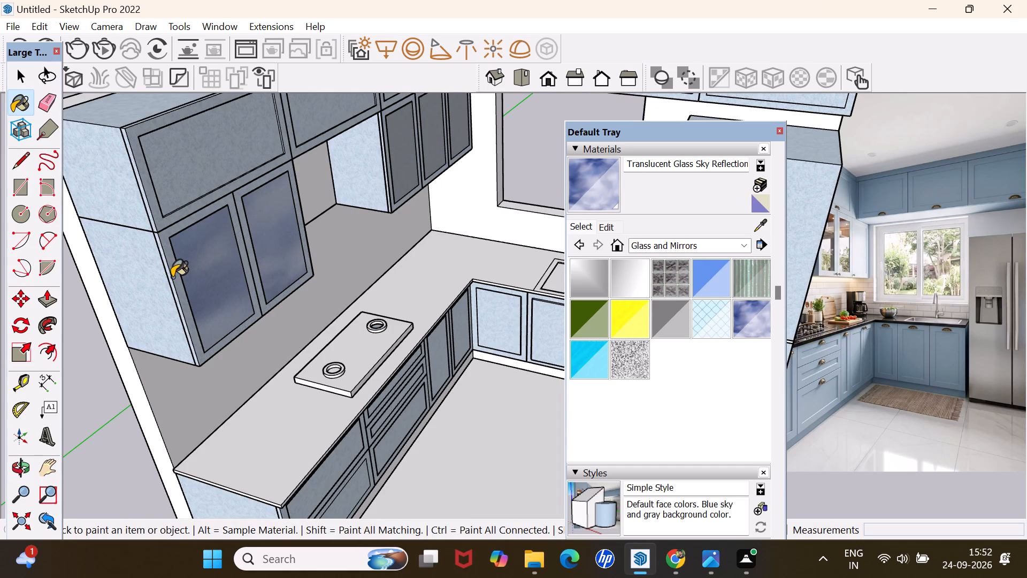
# Inside the wall-cabinet group, paint the three-door cabinet's door panels with Translucent Glass Sky Reflection and leave the group.
pyautogui.press('space')
pyautogui.click(396, 155)
pyautogui.tripleClick(400, 153)
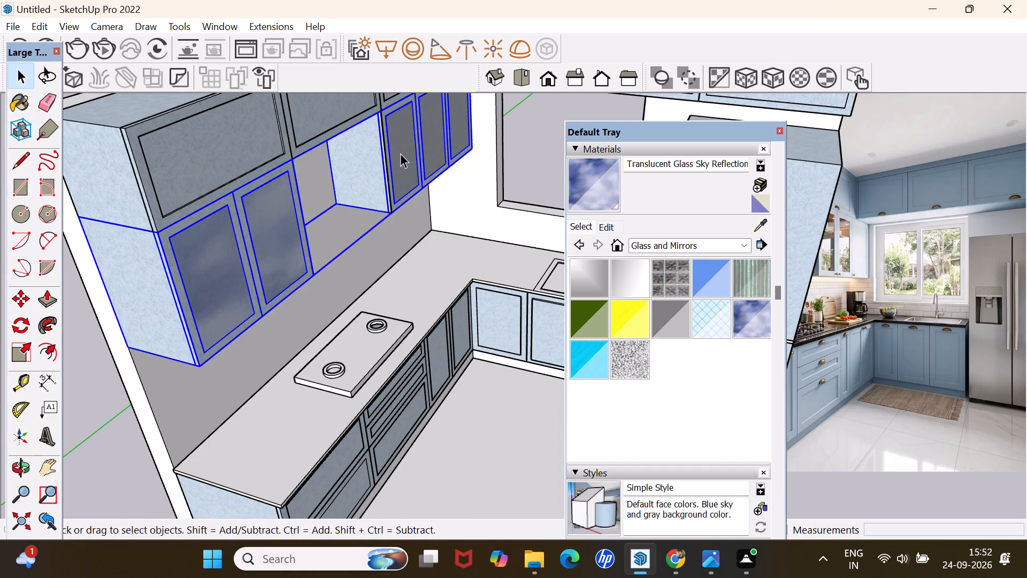
pyautogui.click(402, 151)
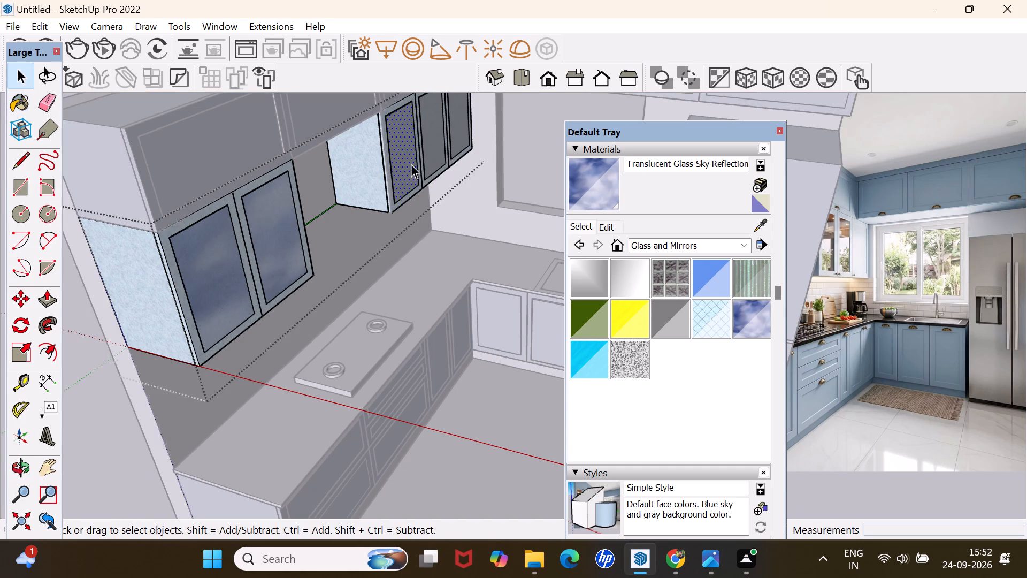
pyautogui.moveTo(404, 166); pyautogui.dragTo(270, 85, button='middle')
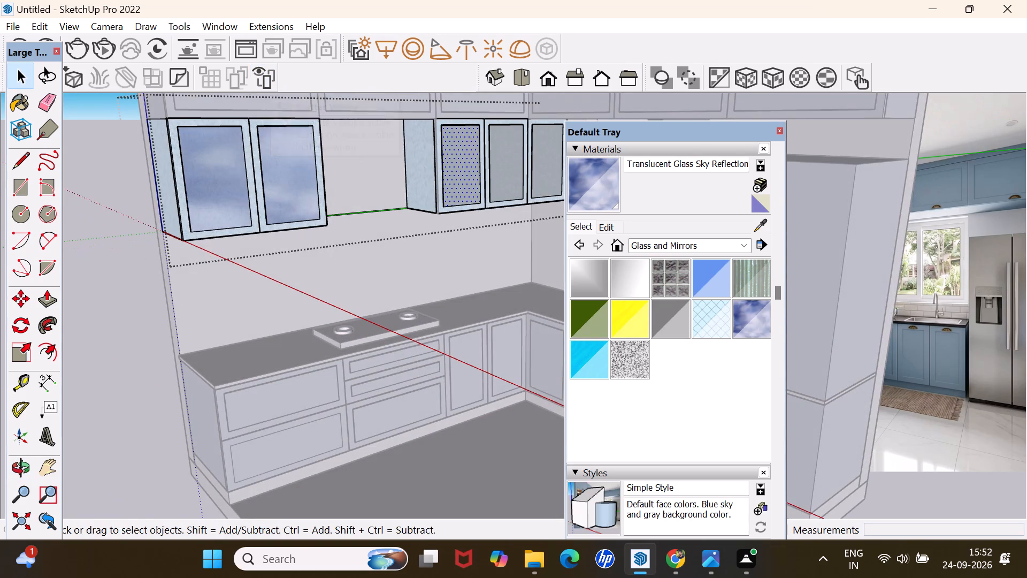
pyautogui.click(754, 309)
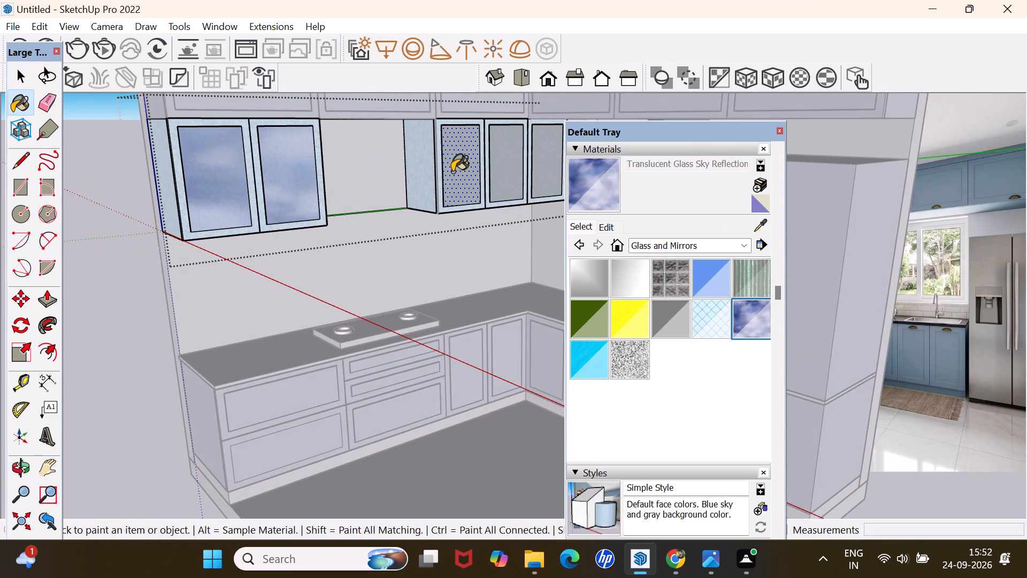
pyautogui.click(455, 169)
pyautogui.click(505, 176)
pyautogui.click(544, 154)
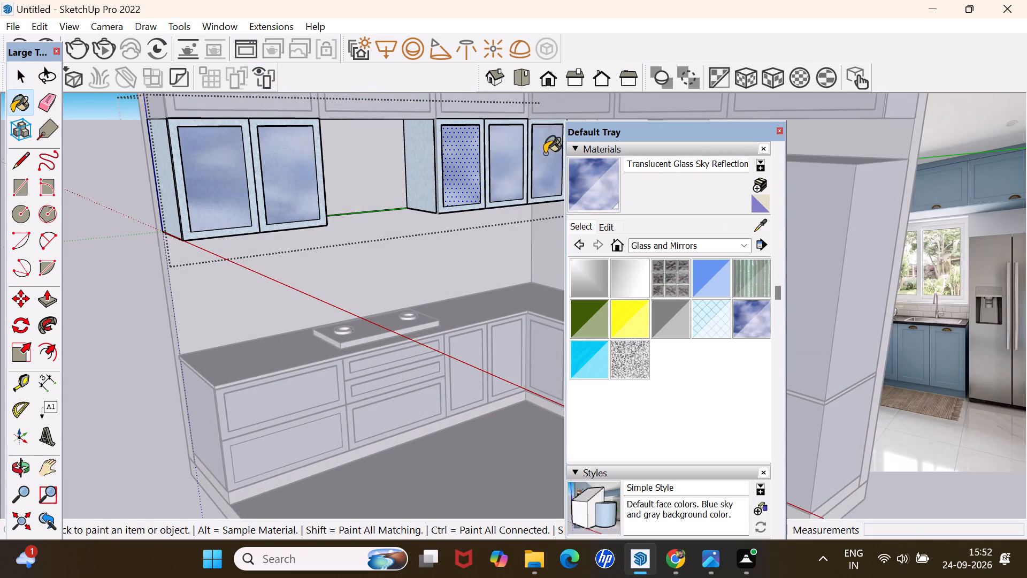
pyautogui.press('space')
pyautogui.click(99, 314)
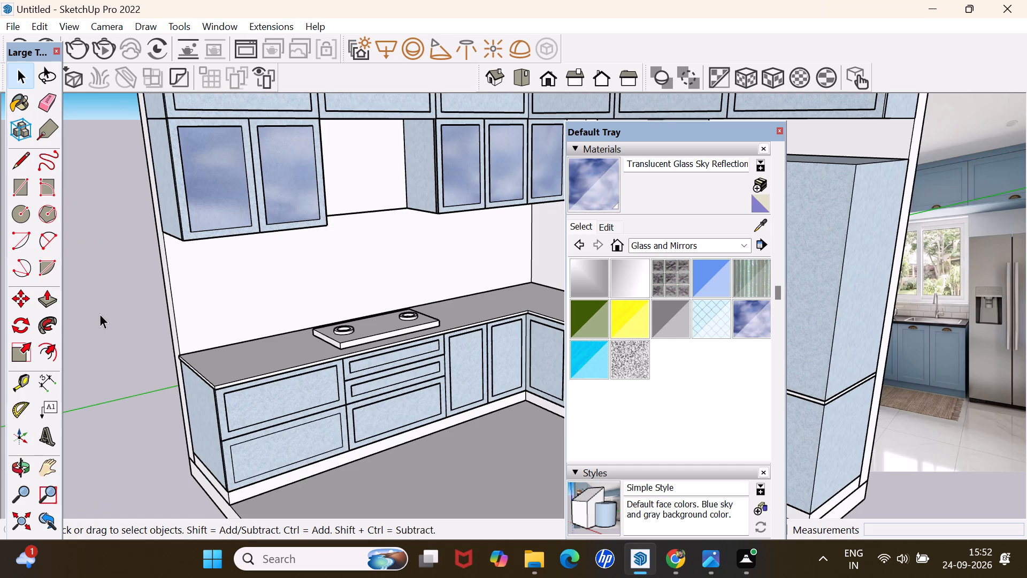
# Paint the L-shaped countertop with Granite Dark Gray from the Stone materials.
pyautogui.scroll(-5, 196, 290)
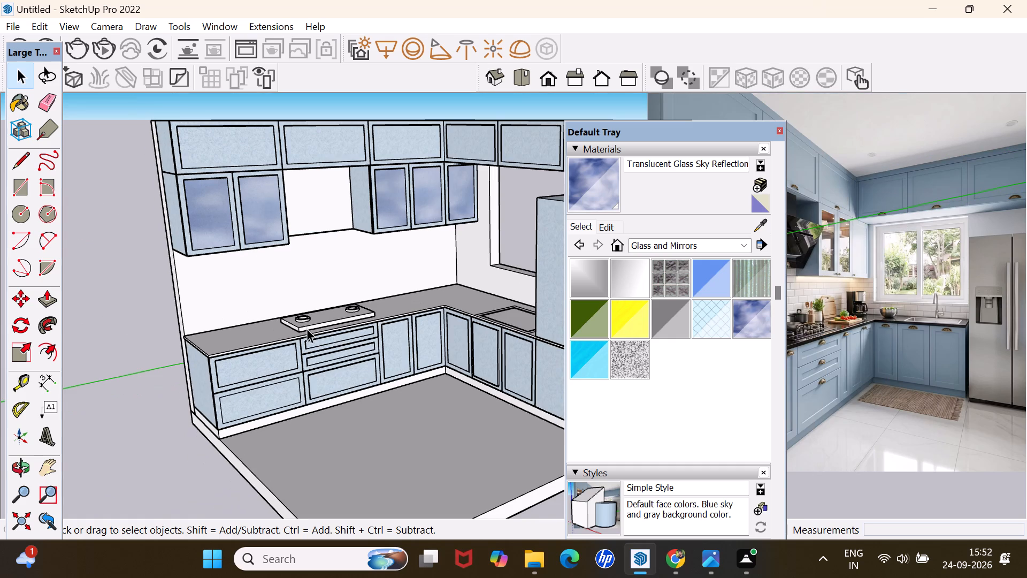
pyautogui.scroll(7, 308, 329)
pyautogui.click(730, 244)
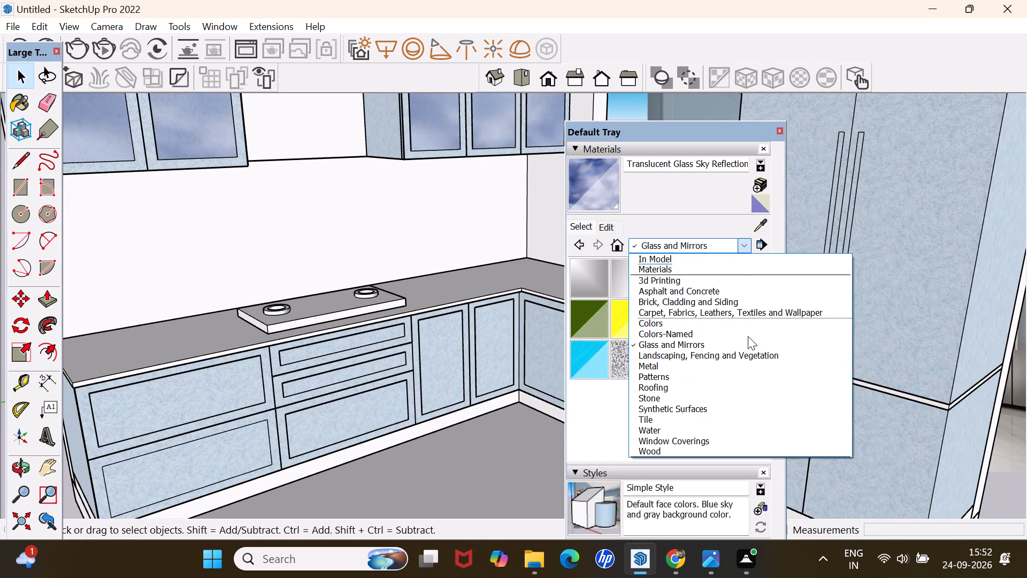
pyautogui.click(677, 401)
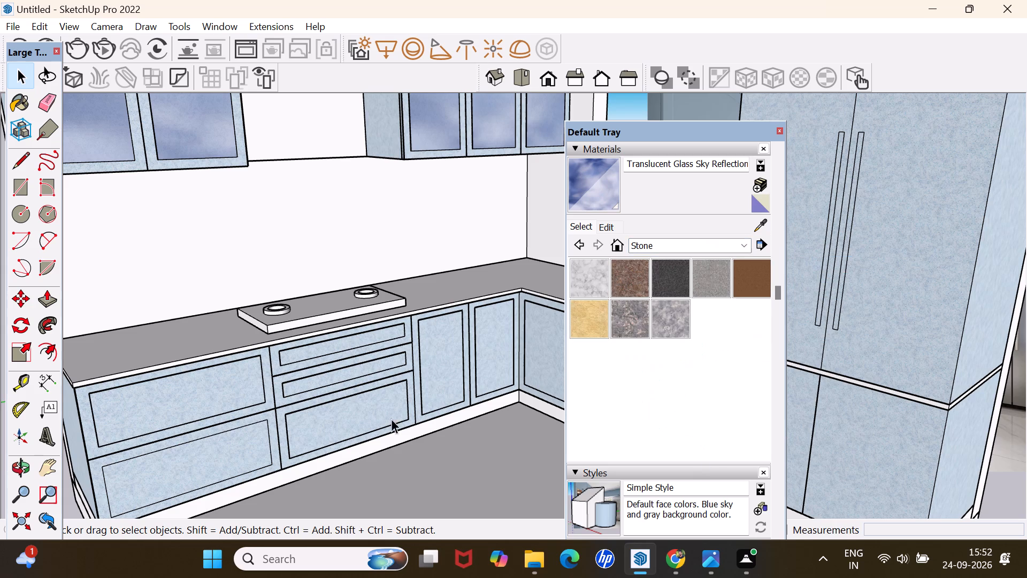
pyautogui.click(669, 283)
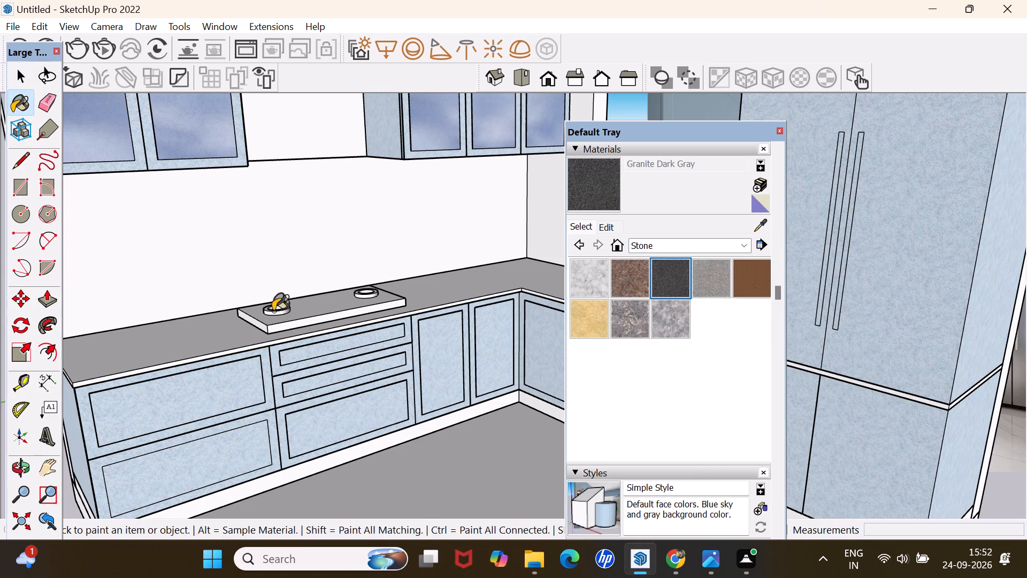
pyautogui.click(180, 347)
pyautogui.scroll(-10, 263, 294)
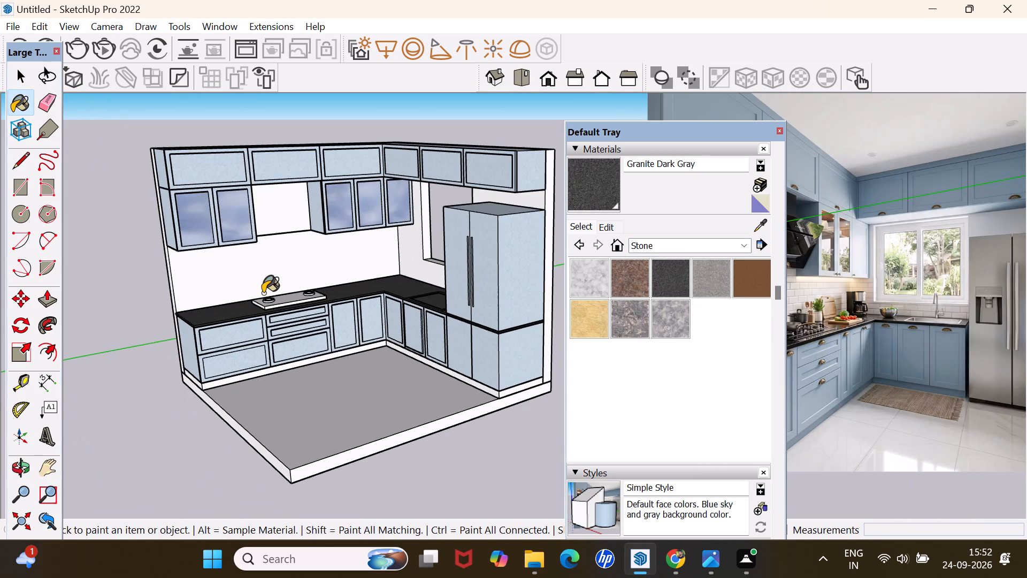
pyautogui.scroll(-5, 271, 325)
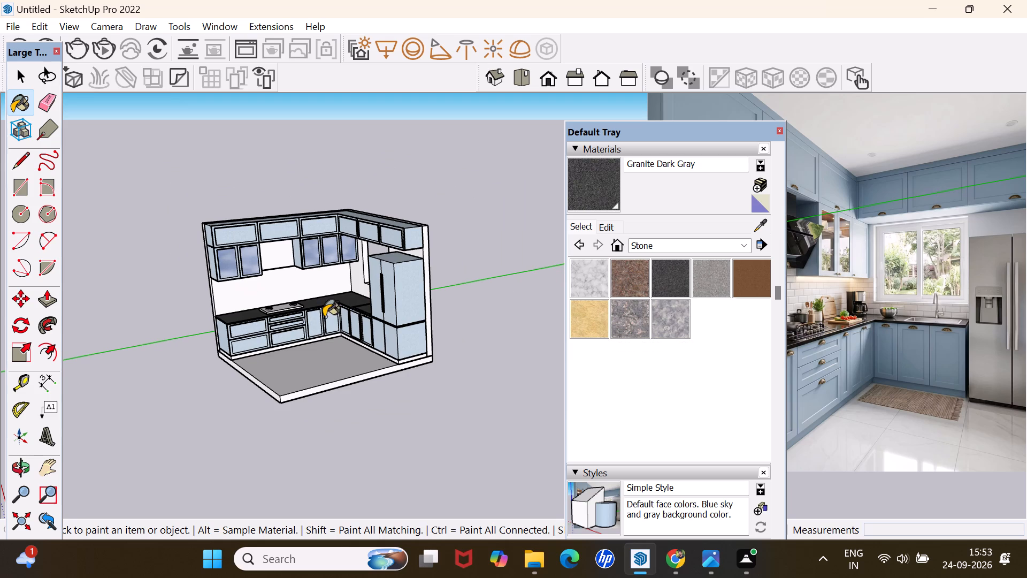
# Paint the top, front and end faces of the cooktop slab with Stone Vein Gray.
pyautogui.scroll(17, 278, 317)
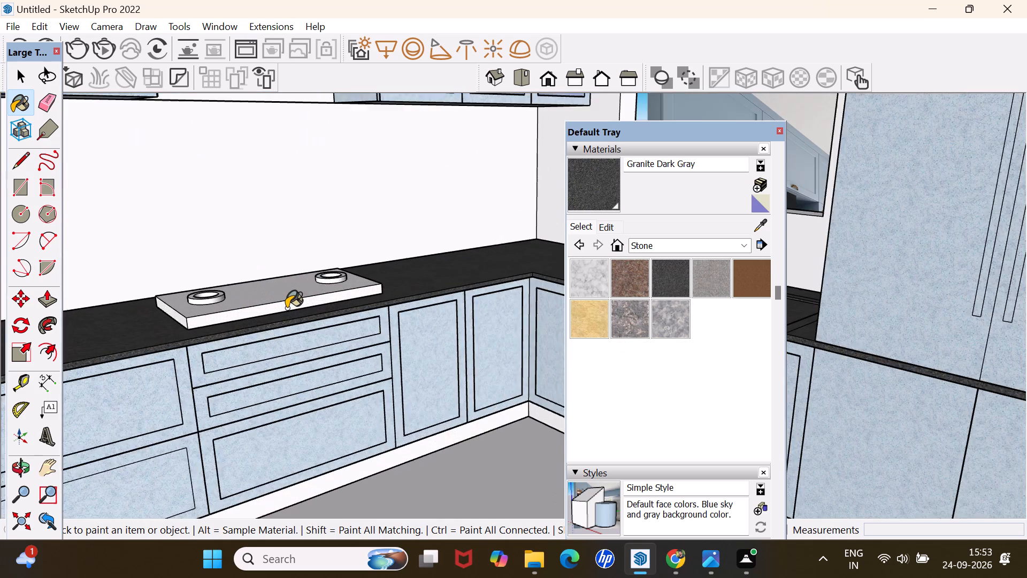
pyautogui.scroll(4, 286, 308)
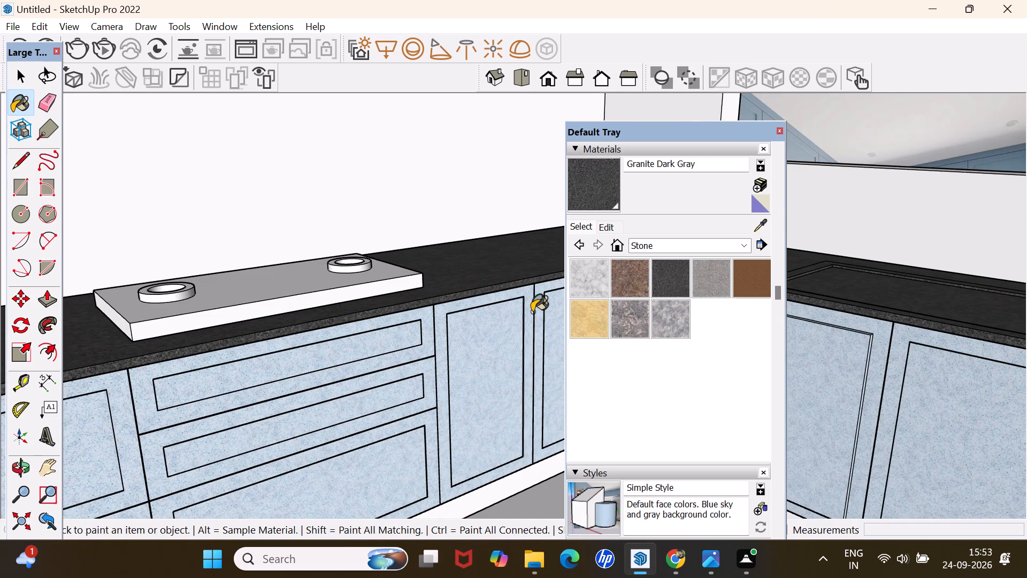
pyautogui.click(680, 320)
pyautogui.click(269, 270)
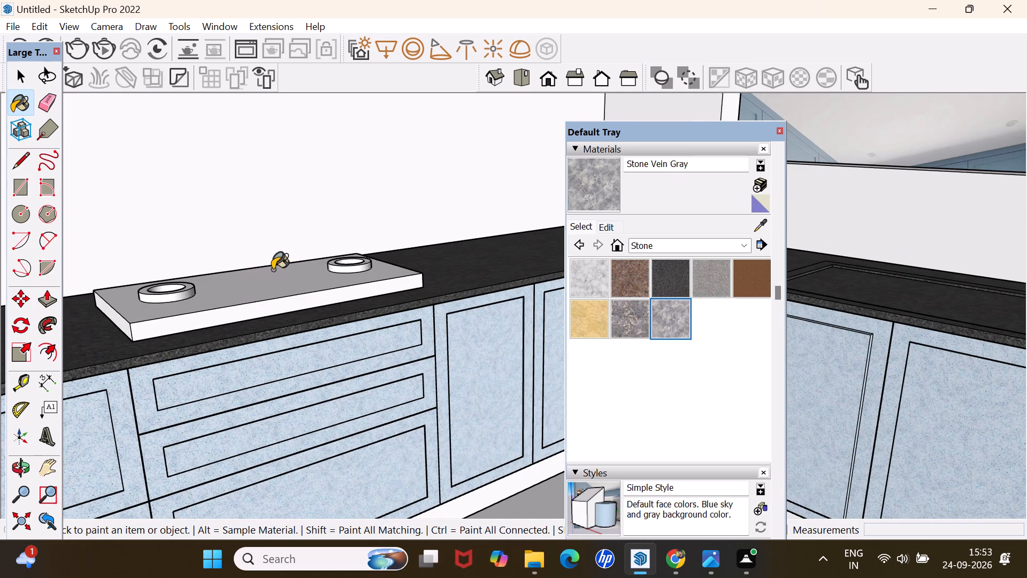
pyautogui.click(210, 321)
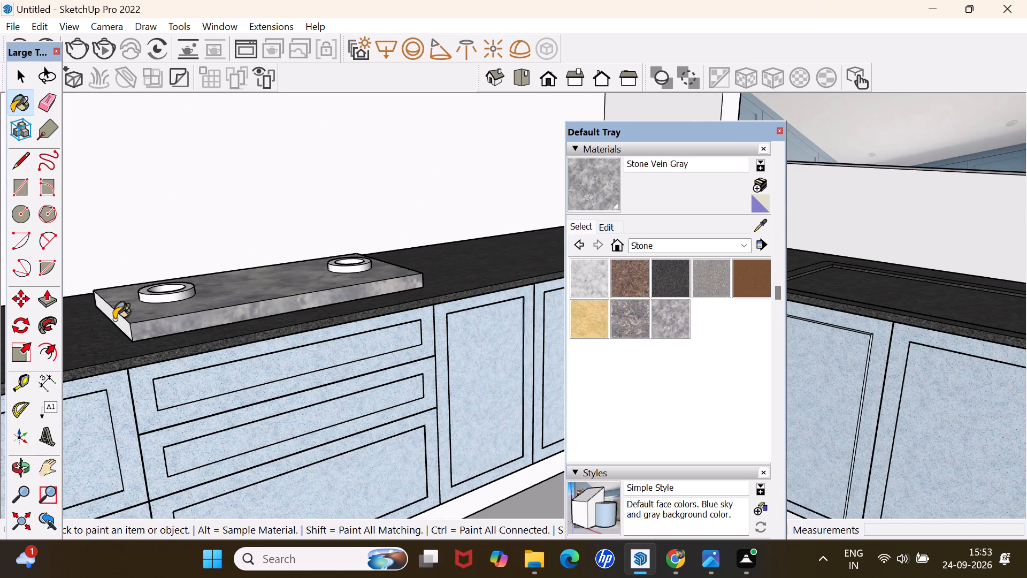
pyautogui.moveTo(106, 307); pyautogui.dragTo(197, 256, button='middle')
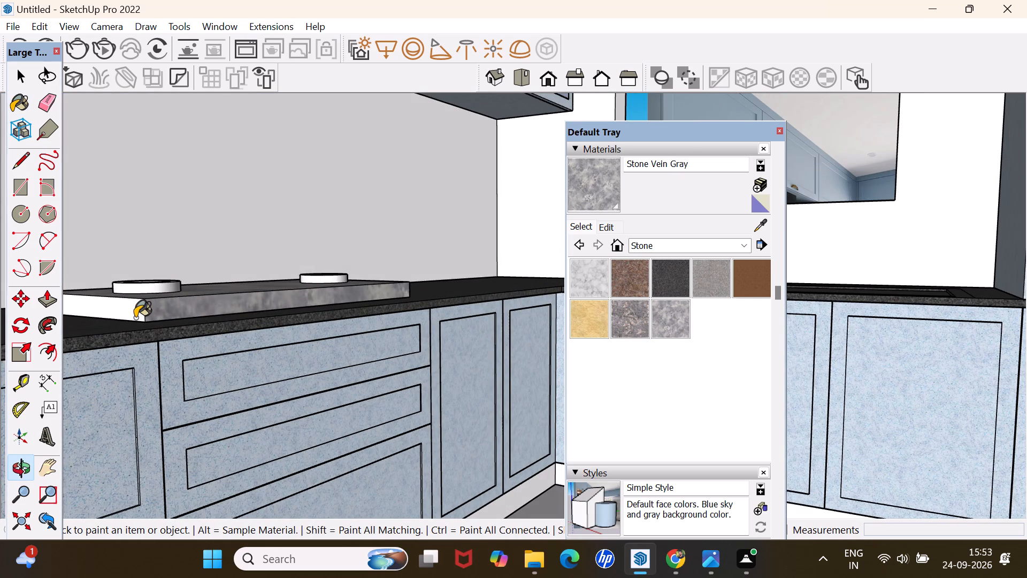
pyautogui.click(131, 308)
pyautogui.moveTo(240, 237); pyautogui.dragTo(210, 275, button='middle')
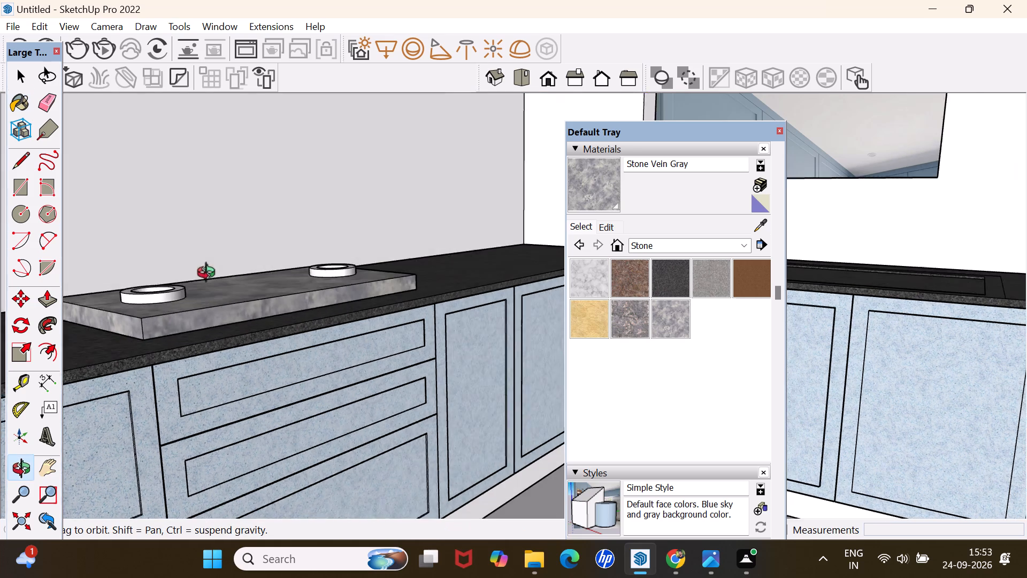
pyautogui.moveTo(210, 275); pyautogui.dragTo(94, 327, button='middle')
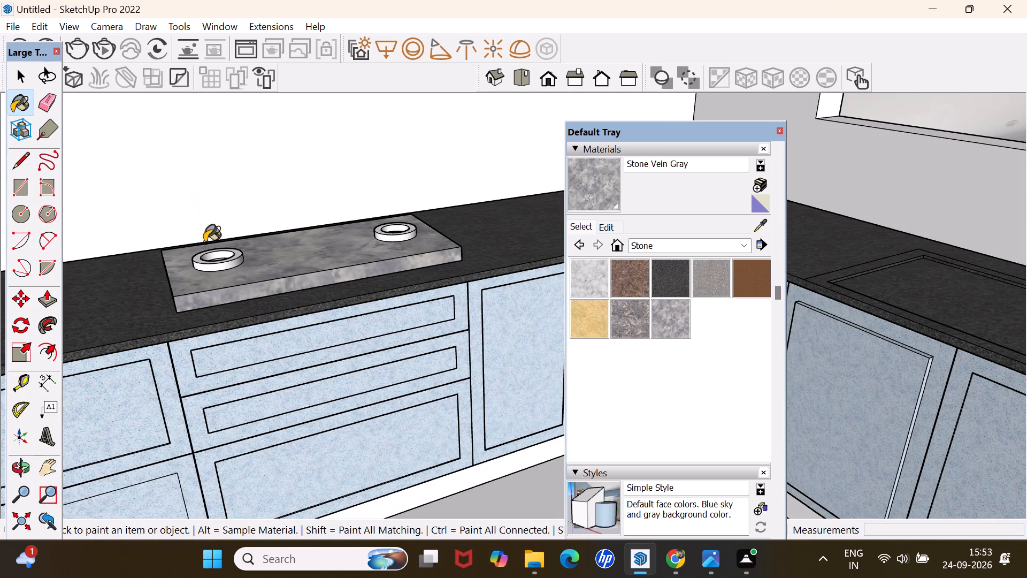
# Paint the top and outer side of both burner rings with Stone Vein Gray, undoing the extra paint inside the first ring.
pyautogui.scroll(10, 223, 269)
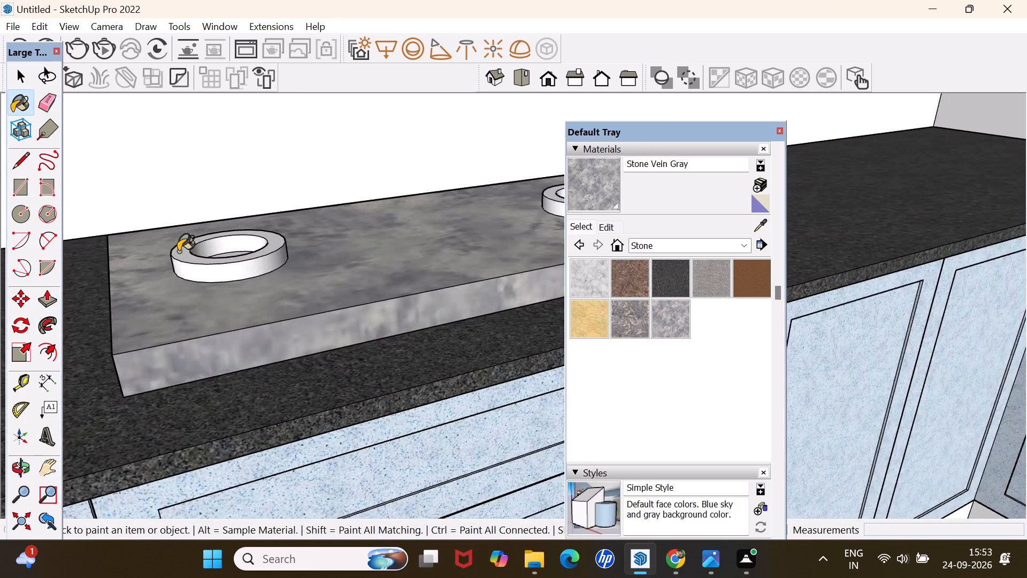
pyautogui.scroll(9, 178, 252)
pyautogui.click(222, 266)
pyautogui.click(237, 312)
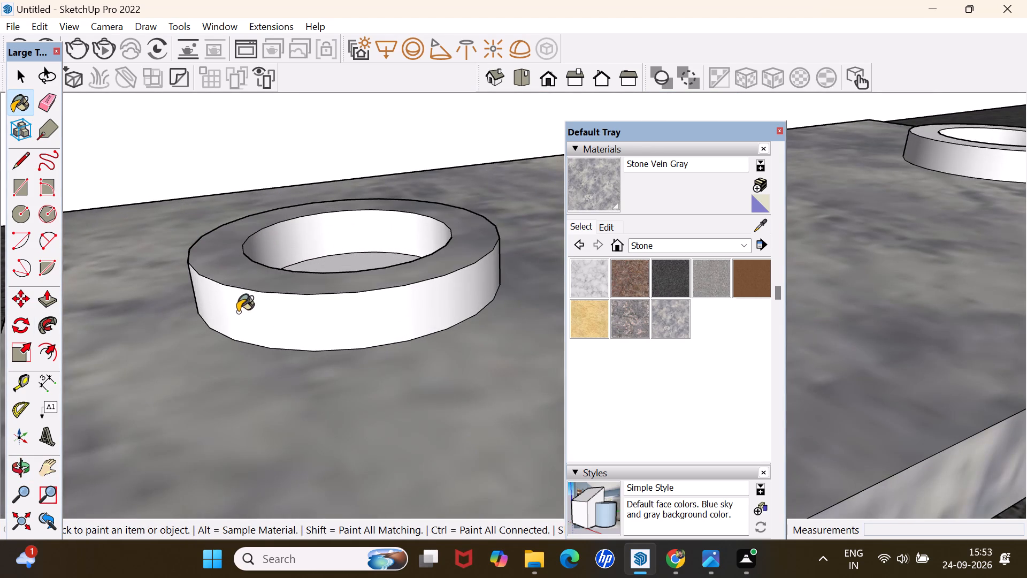
pyautogui.click(324, 253)
pyautogui.scroll(-12, 329, 233)
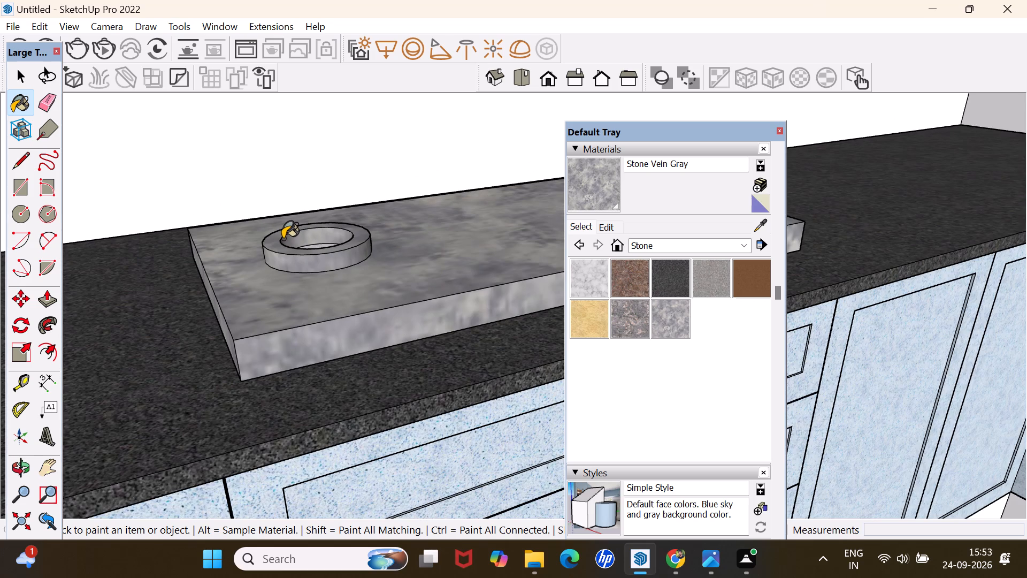
pyautogui.hotkey('ctrl', 'z')
pyautogui.scroll(-5, 285, 239)
pyautogui.scroll(9, 522, 214)
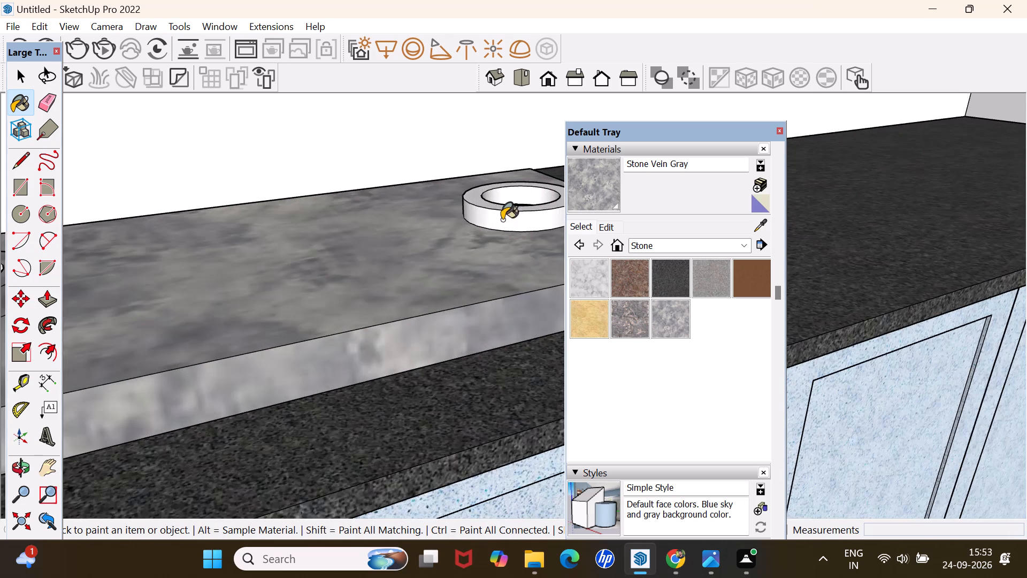
pyautogui.click(502, 211)
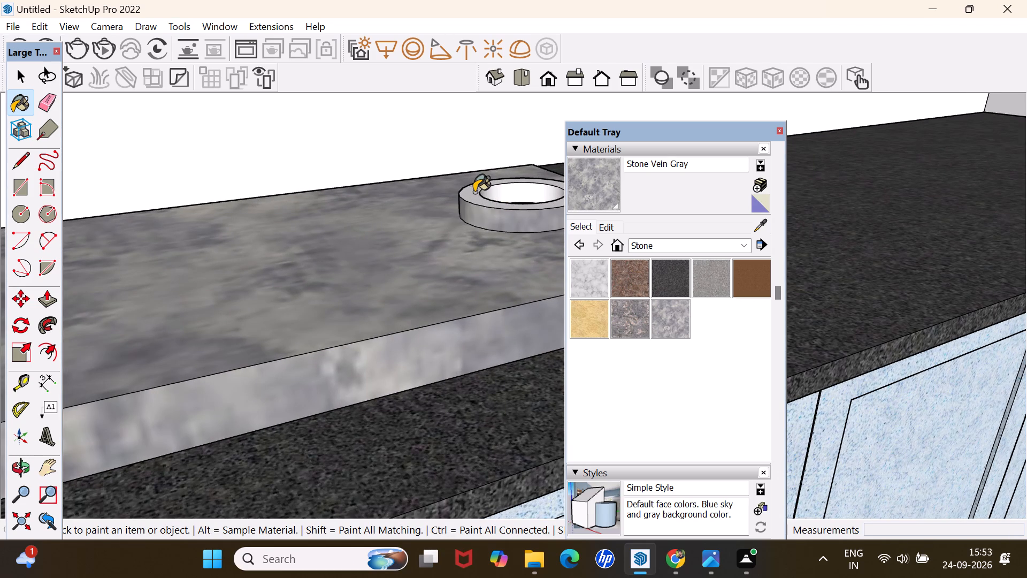
pyautogui.click(474, 192)
pyautogui.scroll(-12, 463, 200)
pyautogui.press('space')
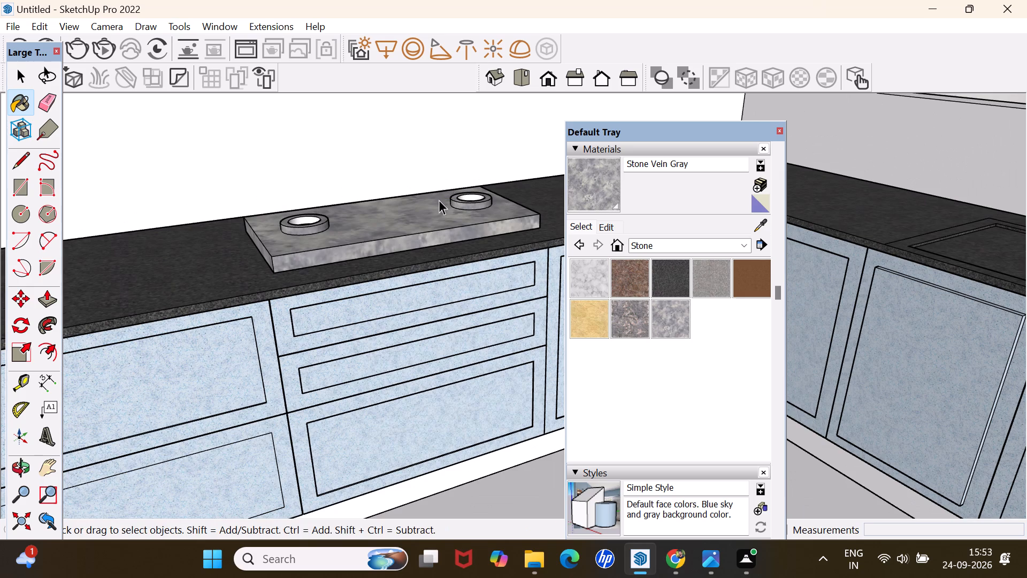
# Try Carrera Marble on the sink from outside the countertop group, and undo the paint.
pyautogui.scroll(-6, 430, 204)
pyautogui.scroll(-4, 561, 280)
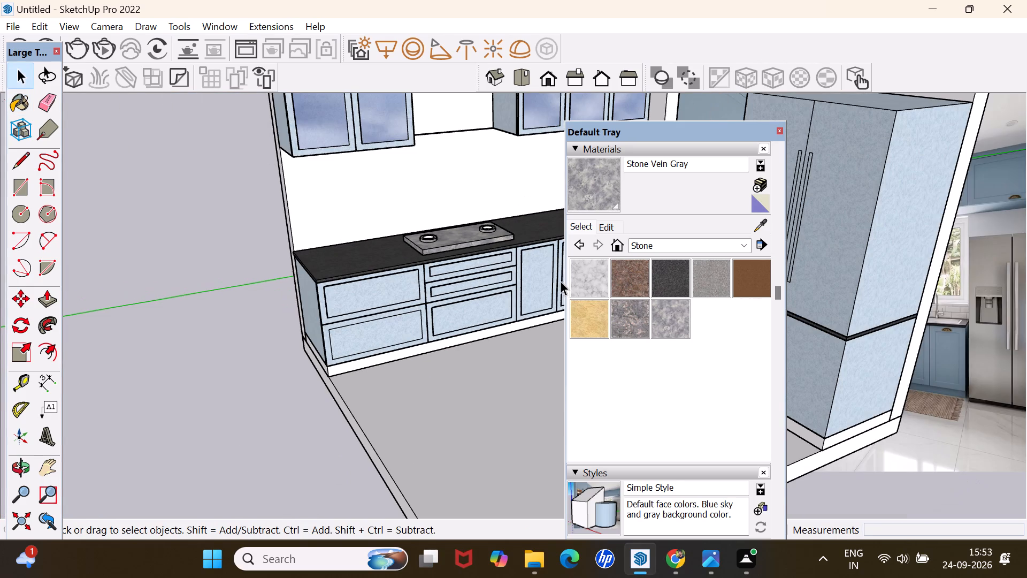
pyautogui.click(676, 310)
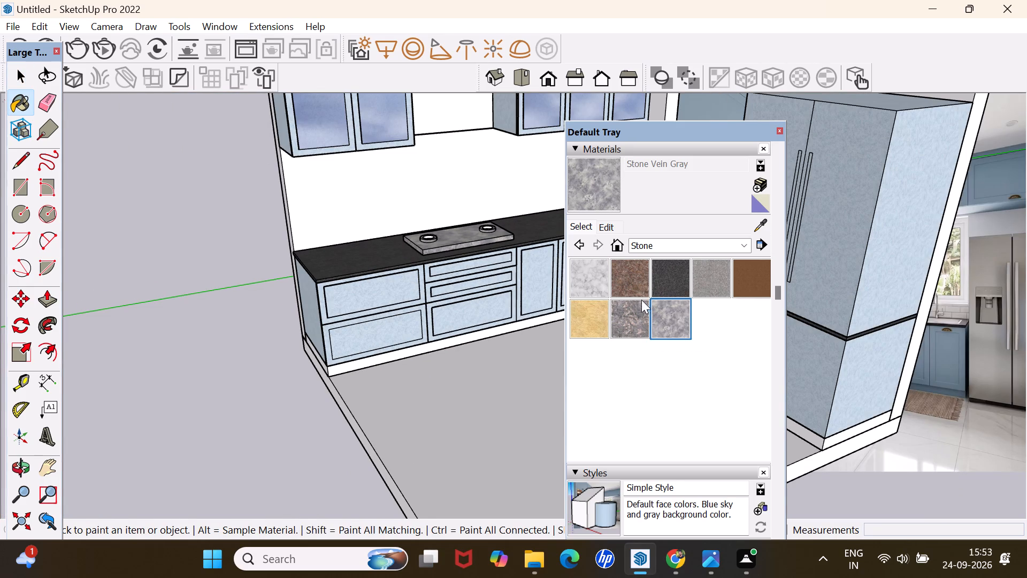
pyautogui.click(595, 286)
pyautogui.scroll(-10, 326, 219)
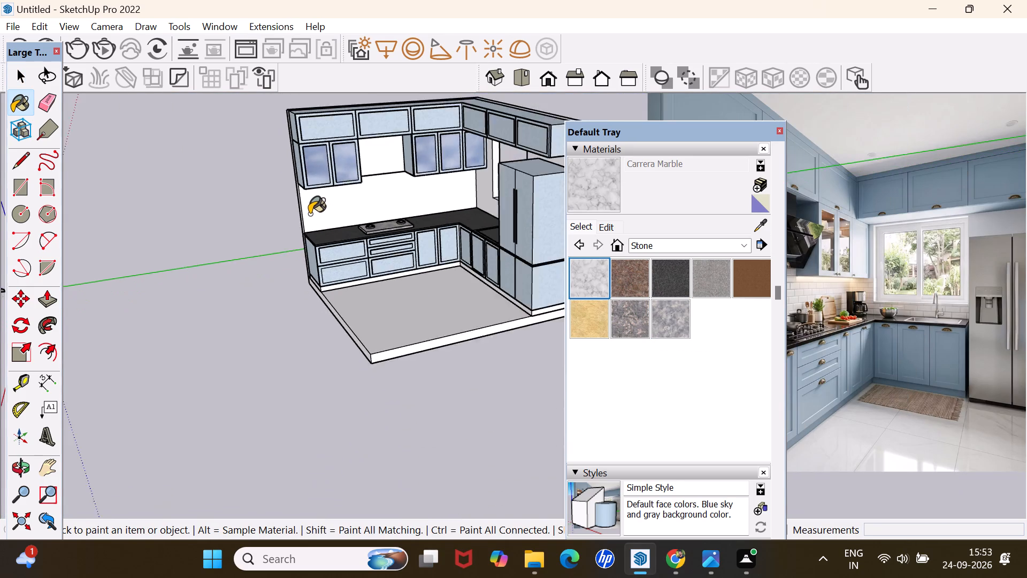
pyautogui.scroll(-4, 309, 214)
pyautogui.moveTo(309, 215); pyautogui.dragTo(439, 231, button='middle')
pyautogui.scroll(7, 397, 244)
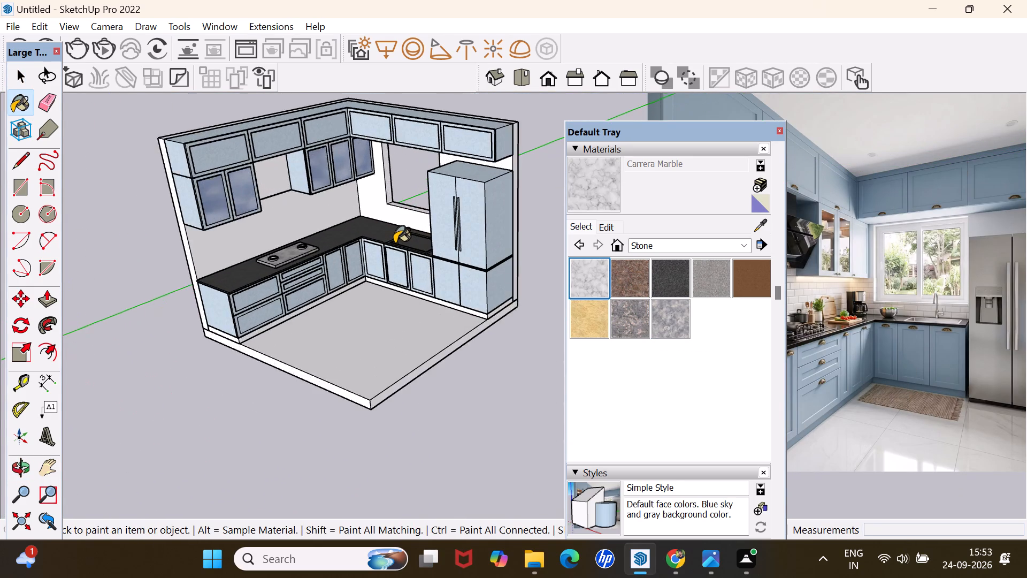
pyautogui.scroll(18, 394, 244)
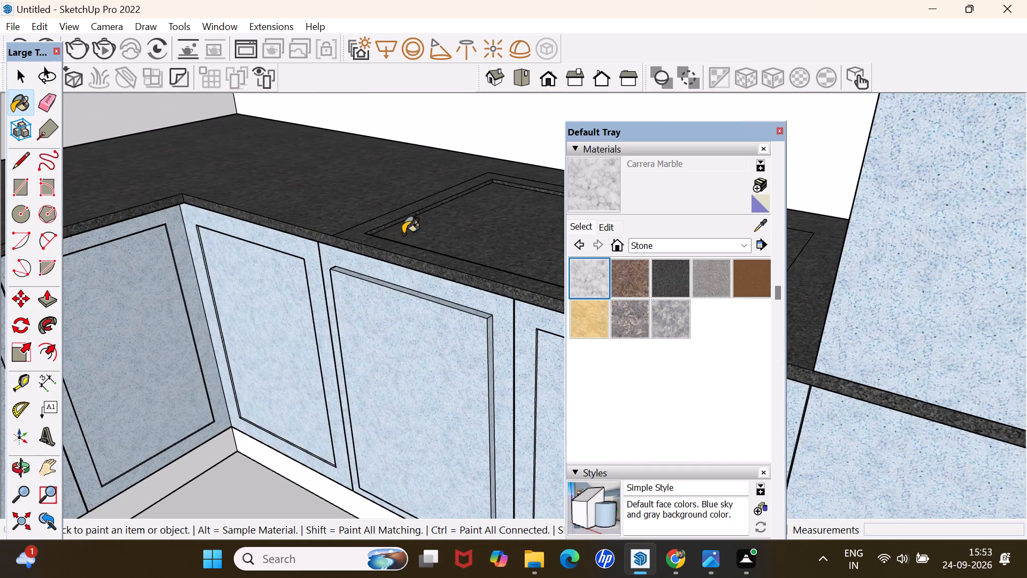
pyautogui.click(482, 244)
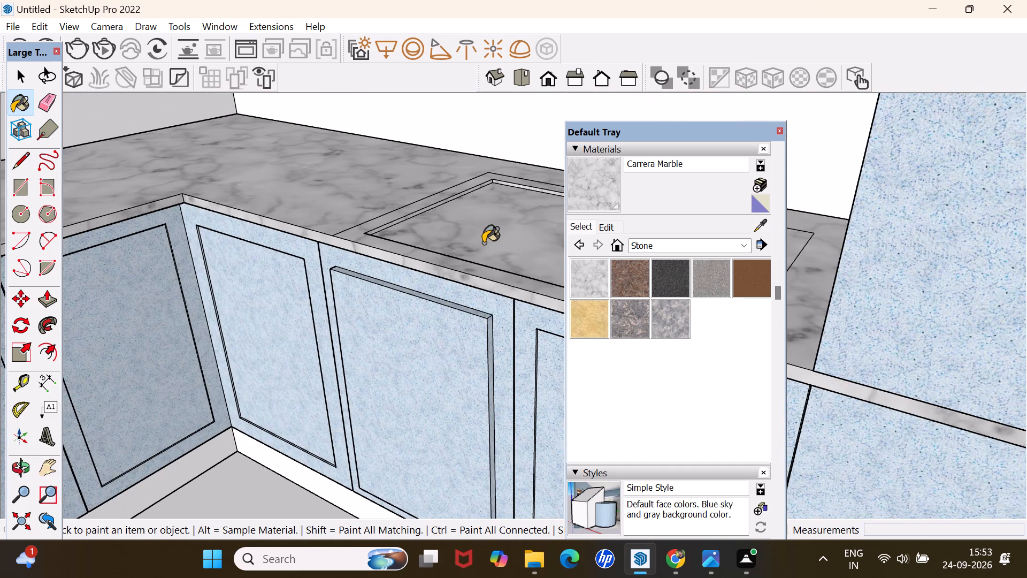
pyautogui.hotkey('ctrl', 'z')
# Inside the countertop group, paint the bottom face of the sink recess with Carrera Marble.
pyautogui.press('space')
pyautogui.tripleClick(483, 243)
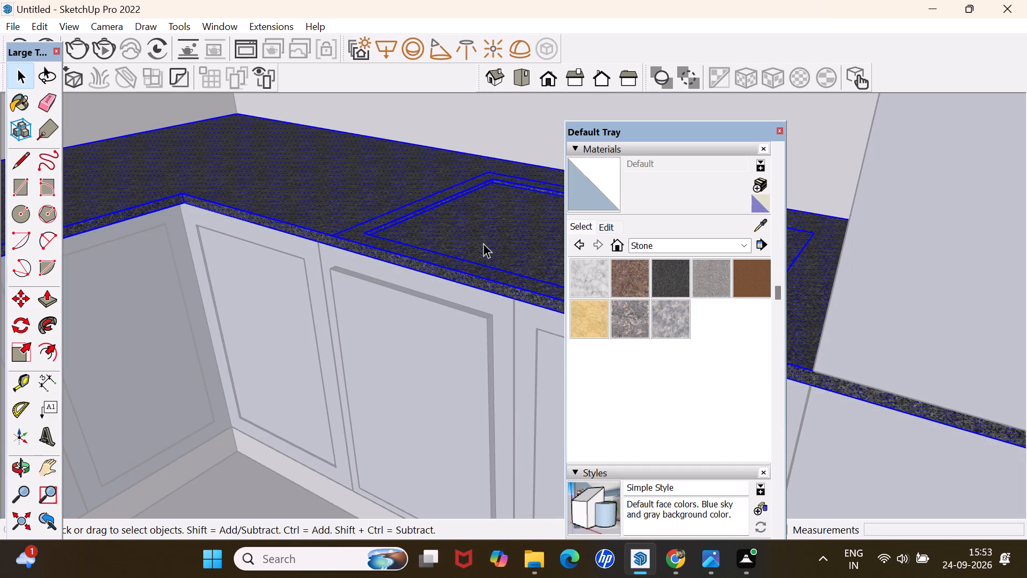
pyautogui.click(483, 243)
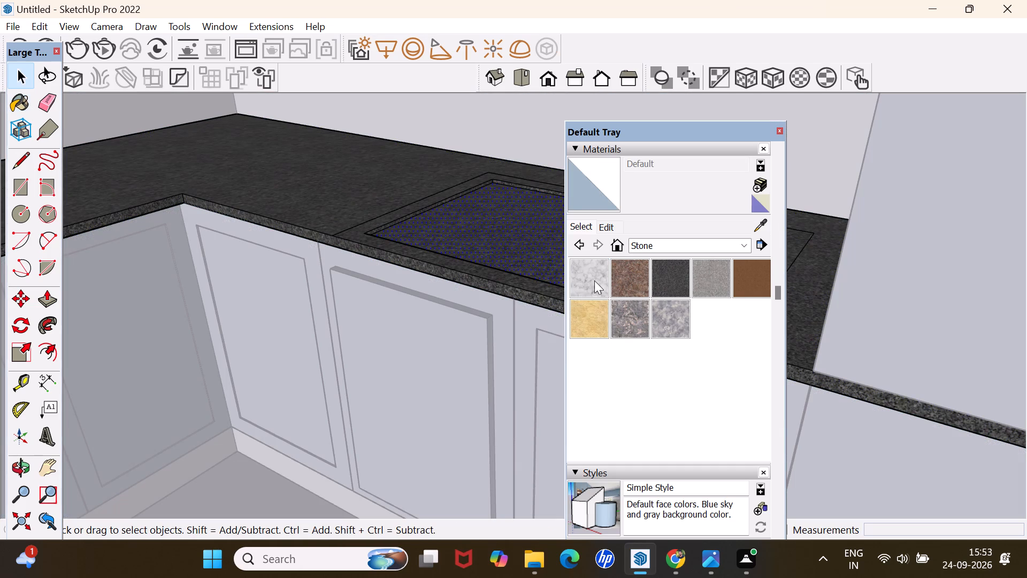
pyautogui.click(607, 271)
pyautogui.click(528, 253)
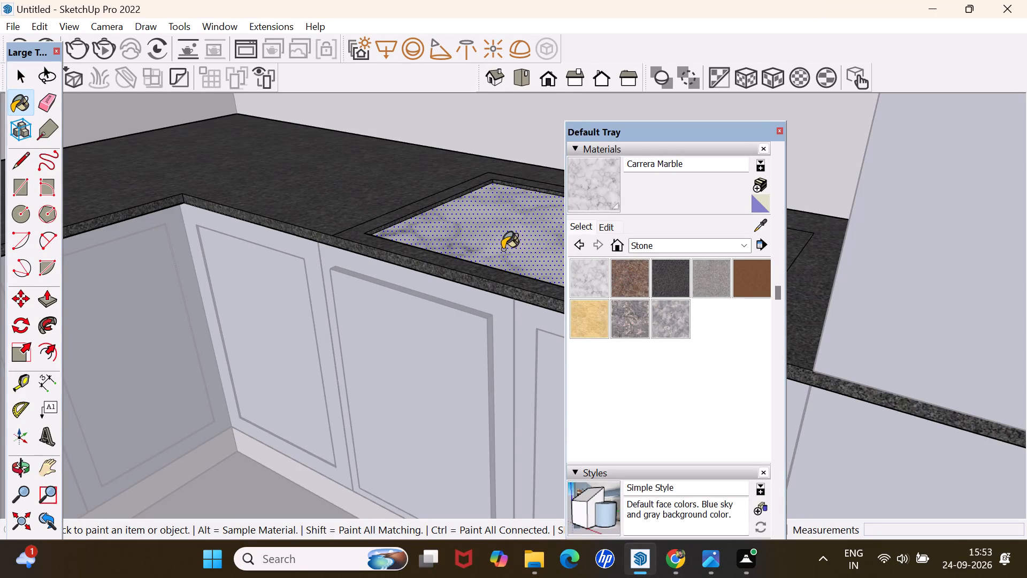
pyautogui.click(449, 269)
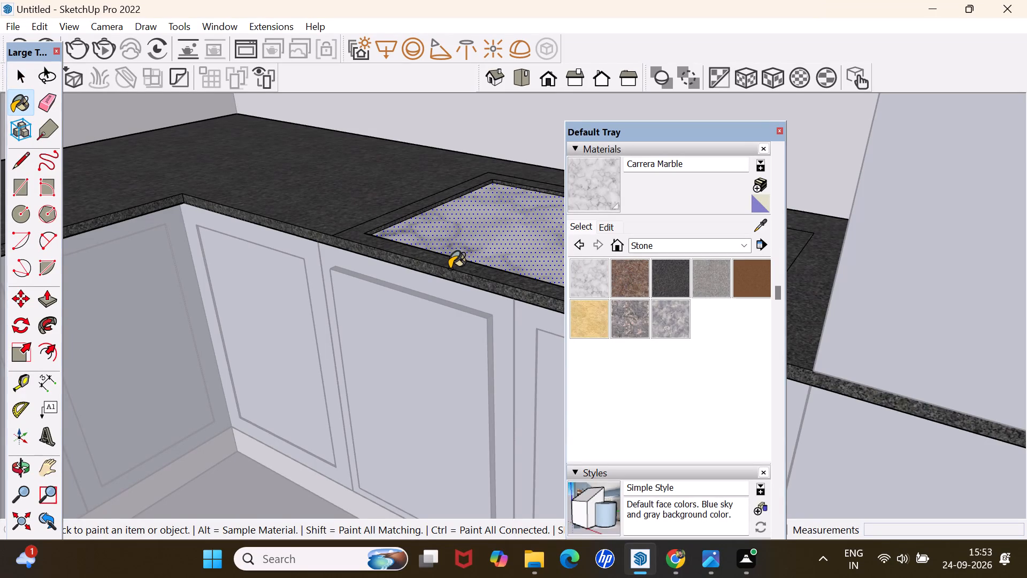
# Close the countertop group to return to editing the whole kitchen model.
pyautogui.press('space')
pyautogui.scroll(-4, 440, 259)
pyautogui.scroll(-17, 394, 252)
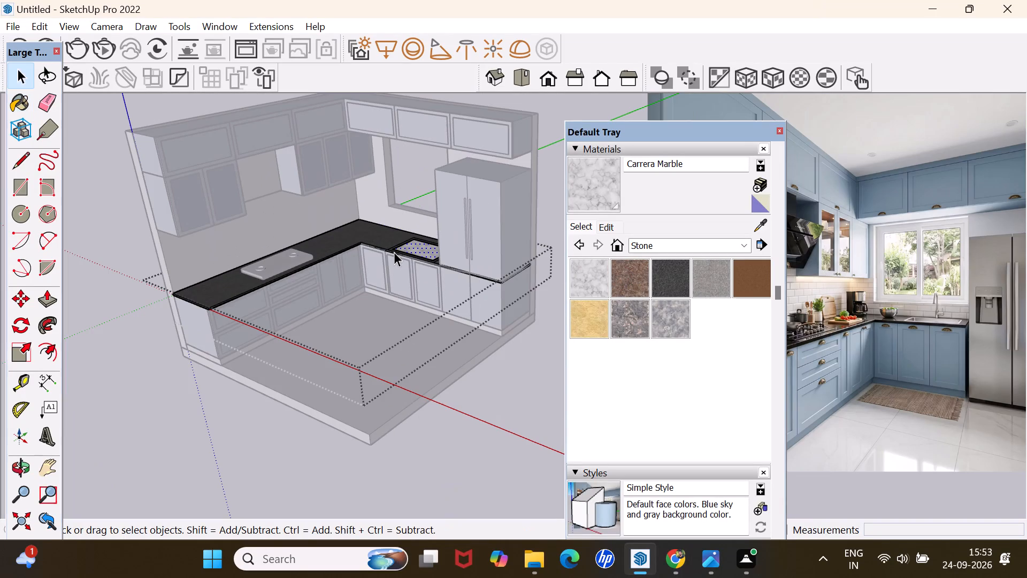
pyautogui.click(262, 468)
pyautogui.scroll(11, 387, 236)
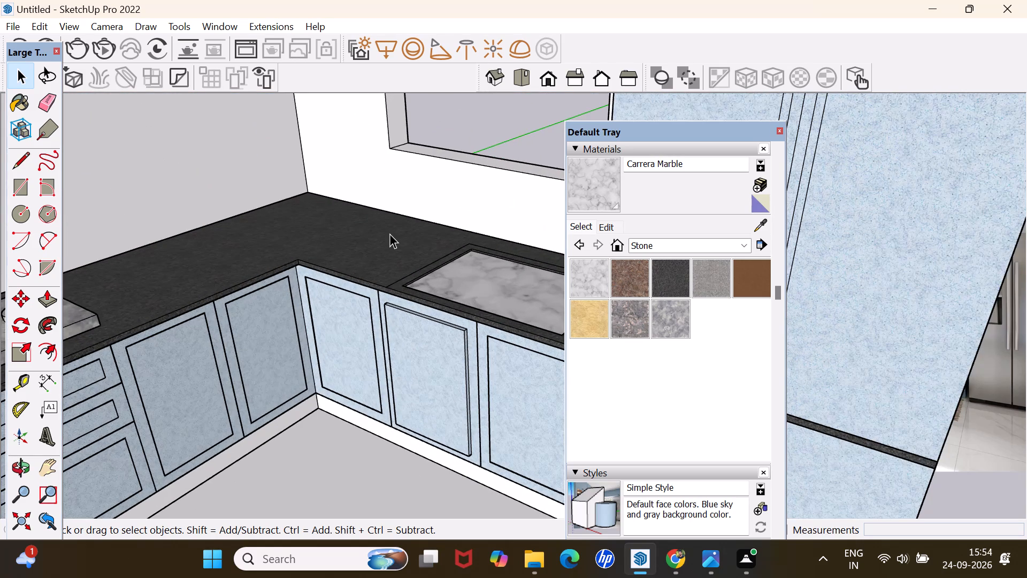
pyautogui.scroll(-6, 389, 233)
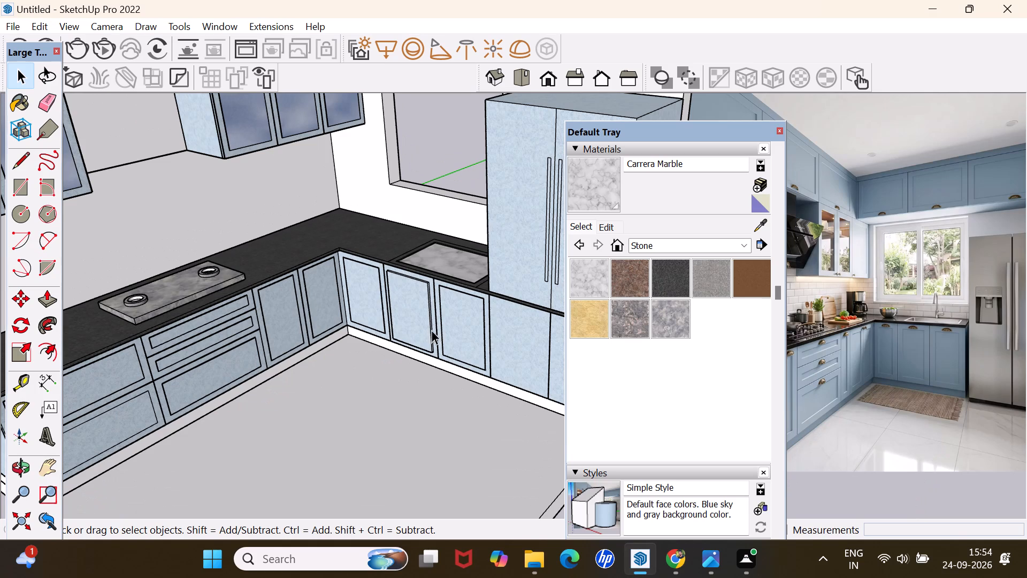
# Paint the plinth below the base cabinets with Stone Vein Gray.
pyautogui.moveTo(678, 301); pyautogui.dragTo(678, 306)
pyautogui.click(680, 325)
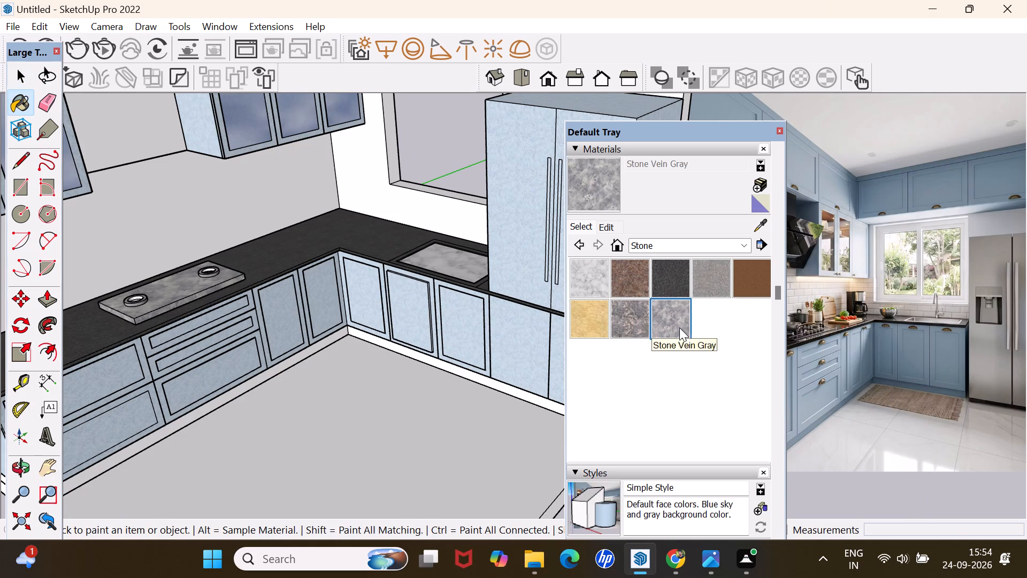
pyautogui.click(531, 401)
pyautogui.scroll(-6, 501, 391)
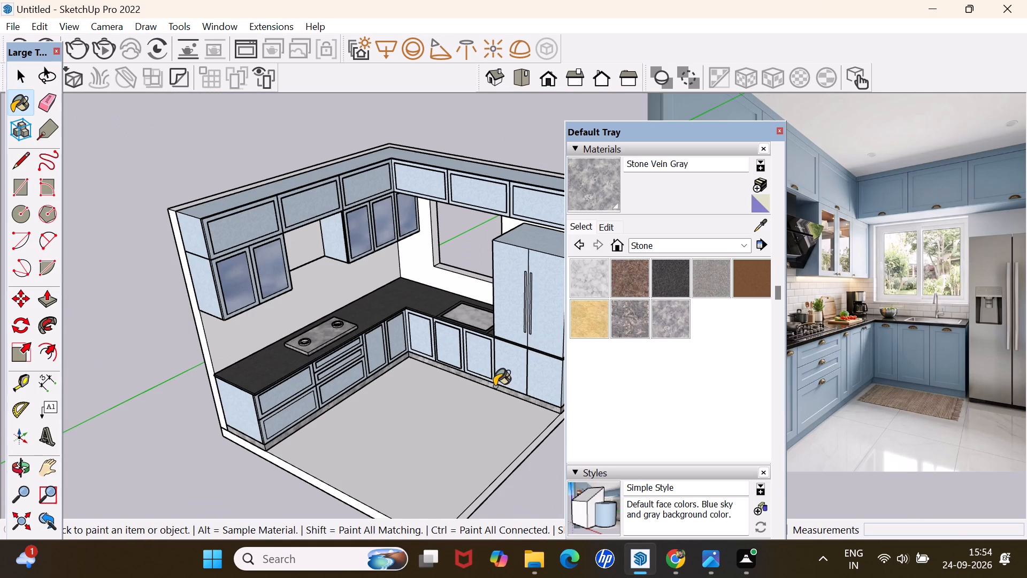
pyautogui.press('space')
# Paint the floor slab group with Carrera Marble and clear the selection.
pyautogui.scroll(-8, 336, 338)
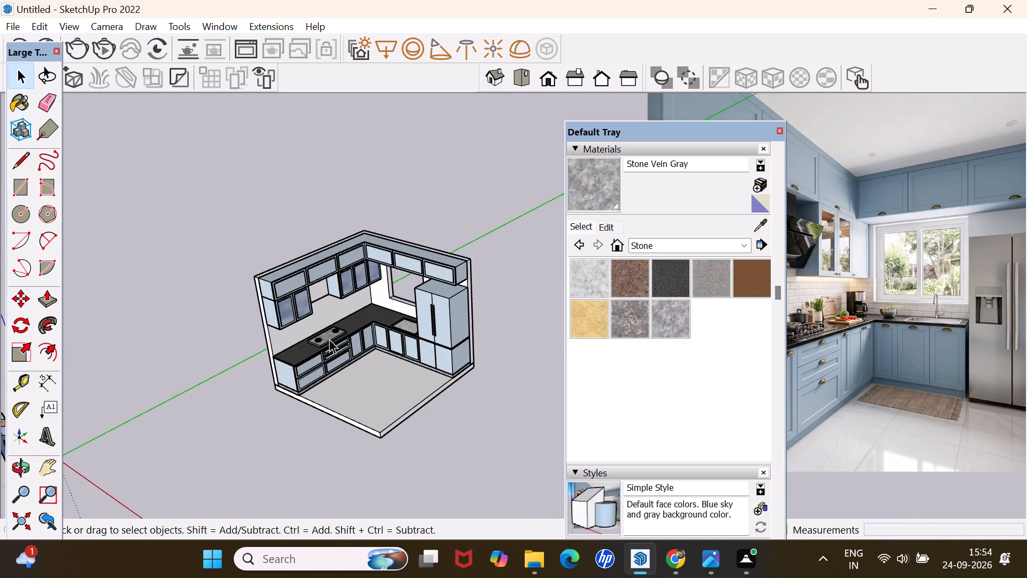
pyautogui.scroll(8, 333, 331)
pyautogui.scroll(-3, 369, 312)
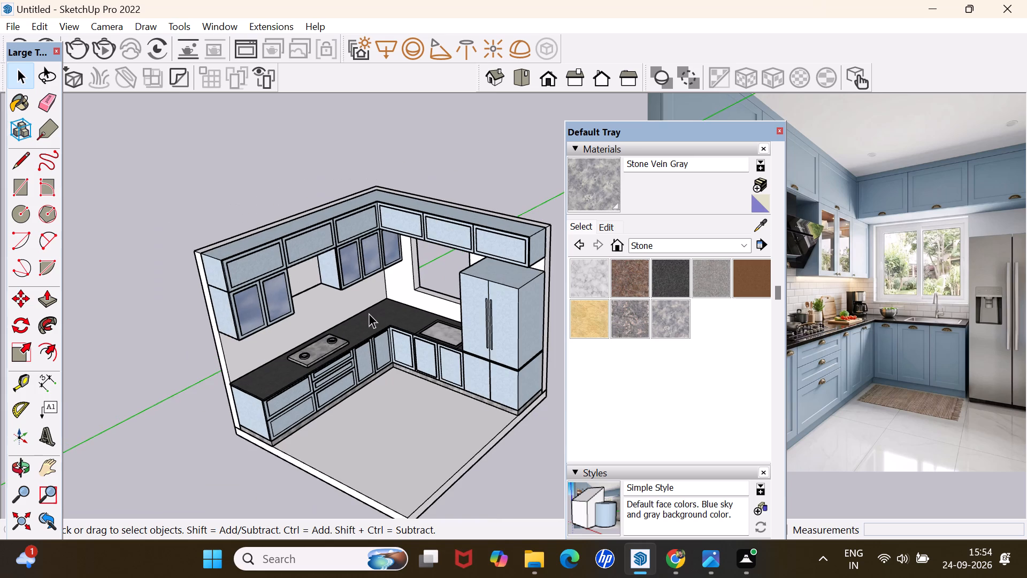
pyautogui.click(444, 425)
pyautogui.click(599, 276)
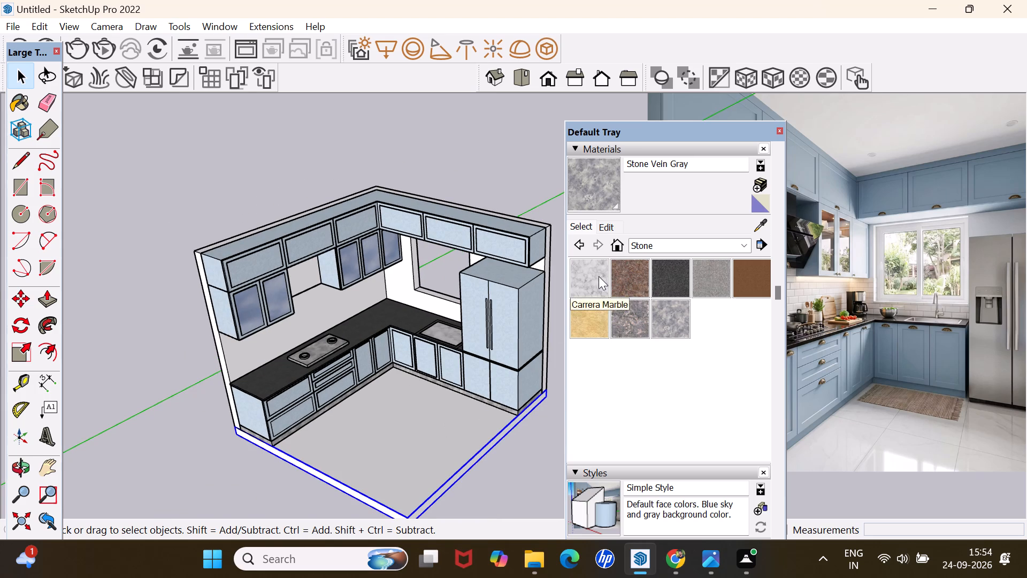
pyautogui.click(438, 429)
pyautogui.scroll(-9, 438, 429)
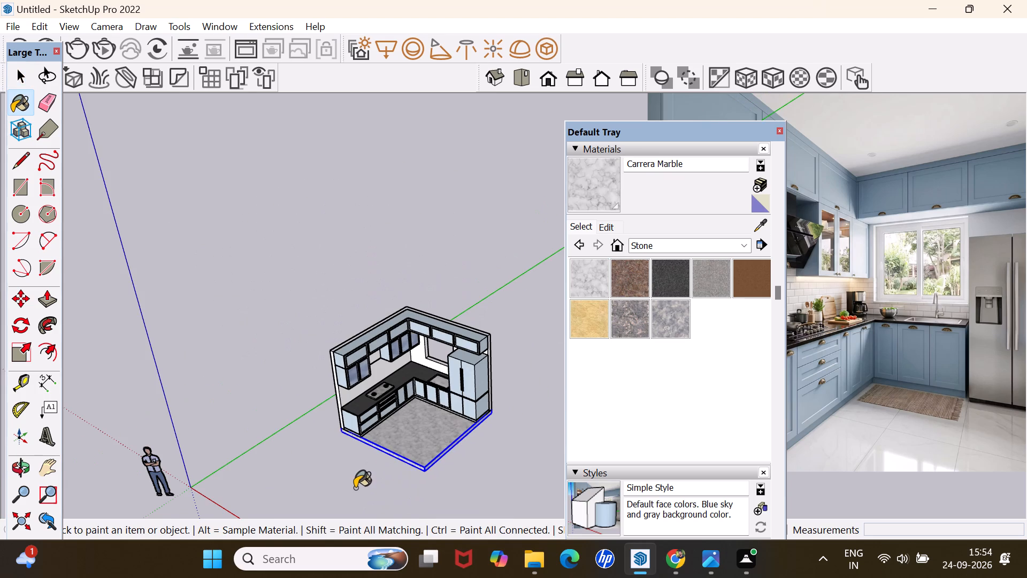
pyautogui.press('space')
pyautogui.click(357, 467)
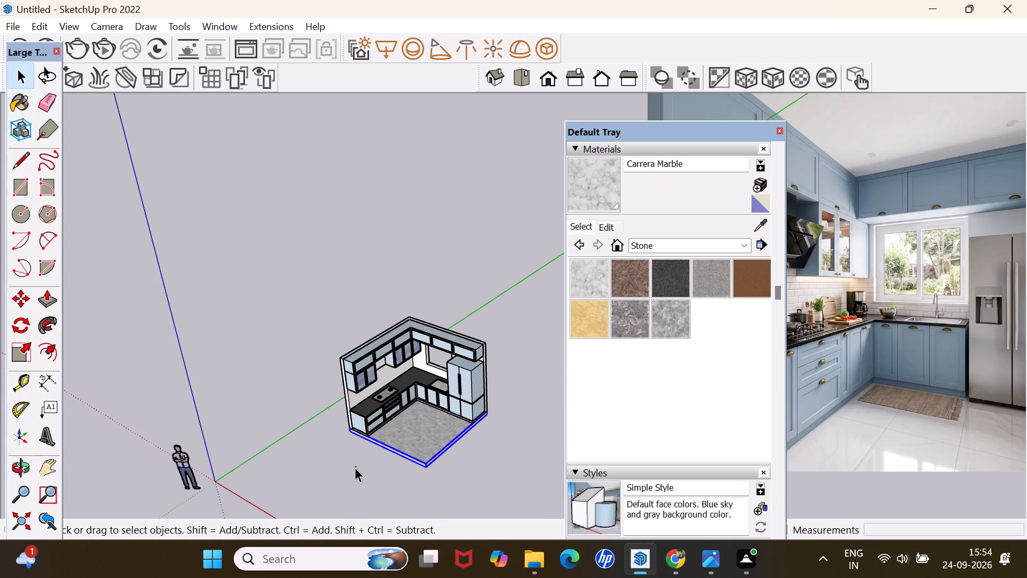
# Open the wall group for editing and select the inner wall face behind the cooktop.
pyautogui.scroll(9, 346, 398)
pyautogui.moveTo(346, 398); pyautogui.dragTo(328, 296, button='middle')
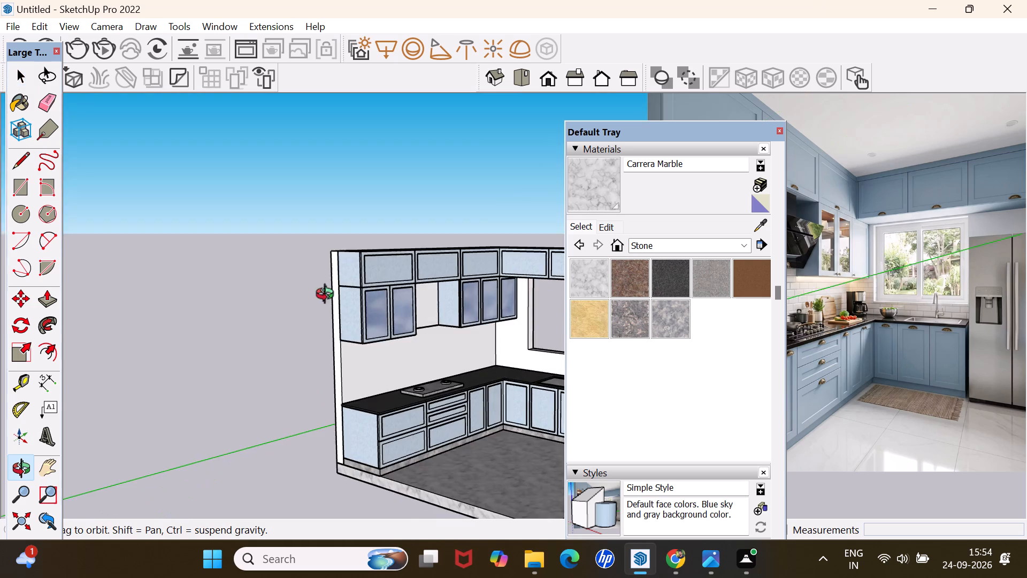
pyautogui.moveTo(328, 296); pyautogui.dragTo(371, 315, button='middle')
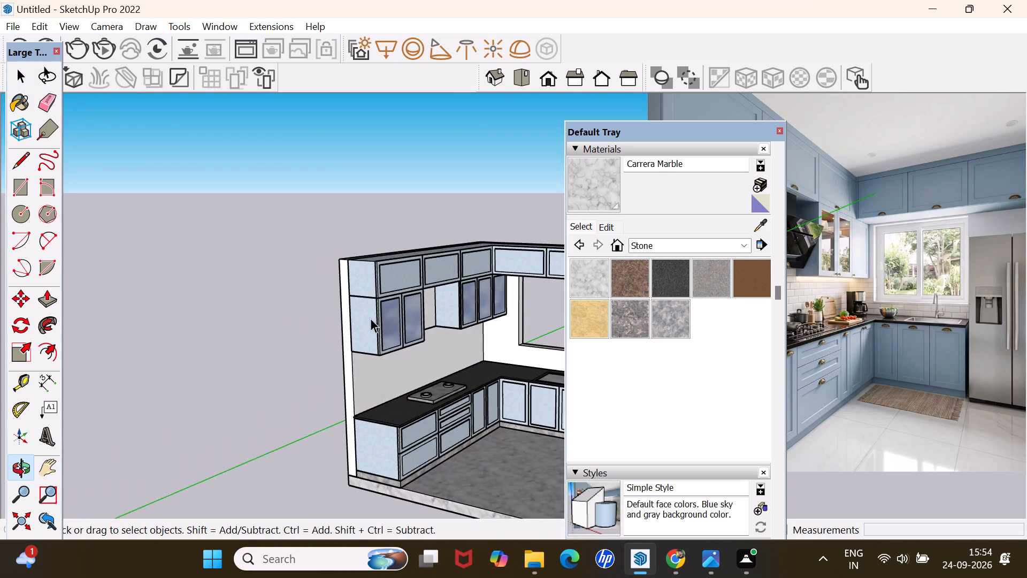
pyautogui.scroll(-13, 365, 323)
pyautogui.scroll(13, 469, 346)
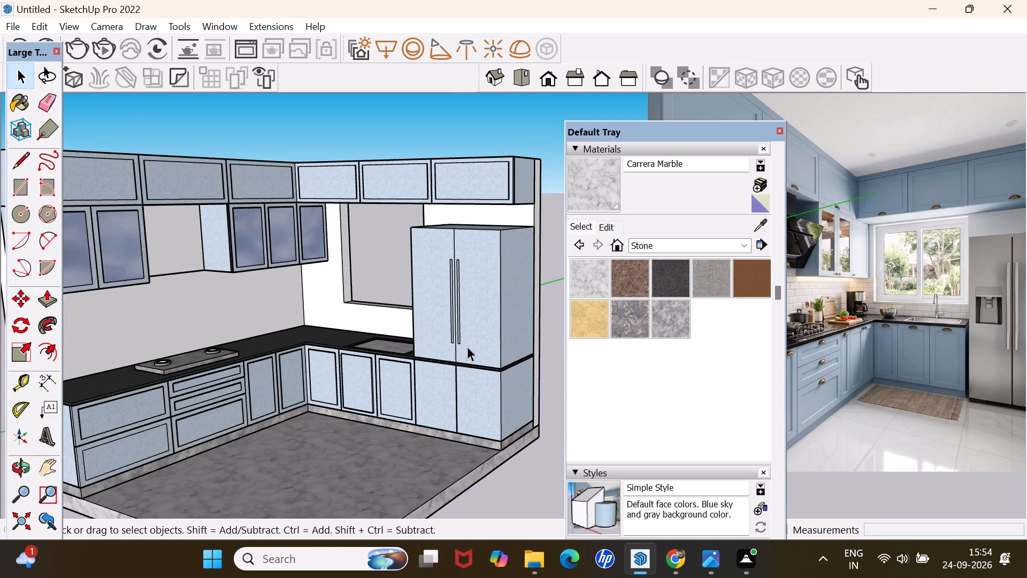
pyautogui.click(200, 303)
pyautogui.doubleClick(193, 296)
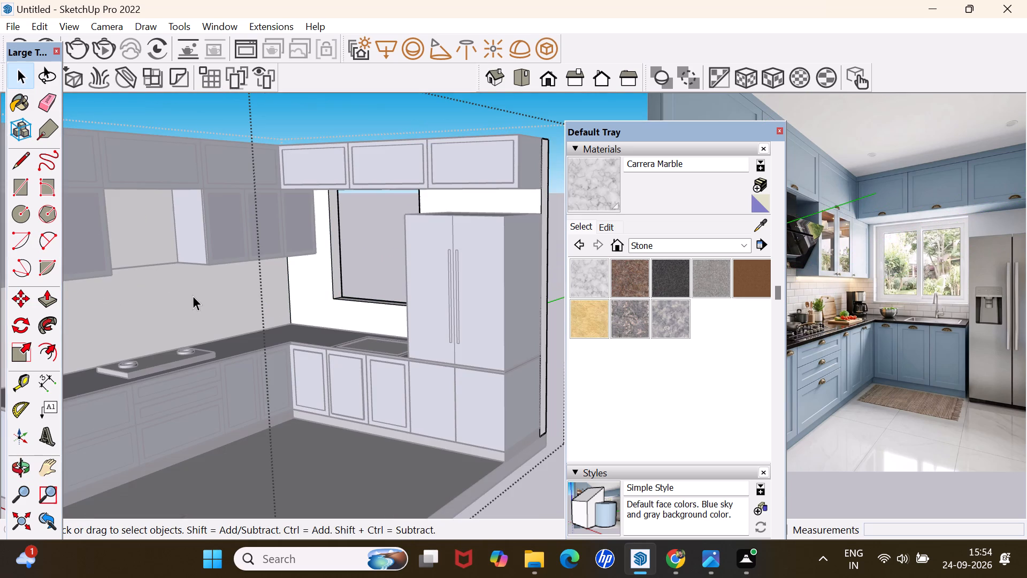
pyautogui.click(193, 295)
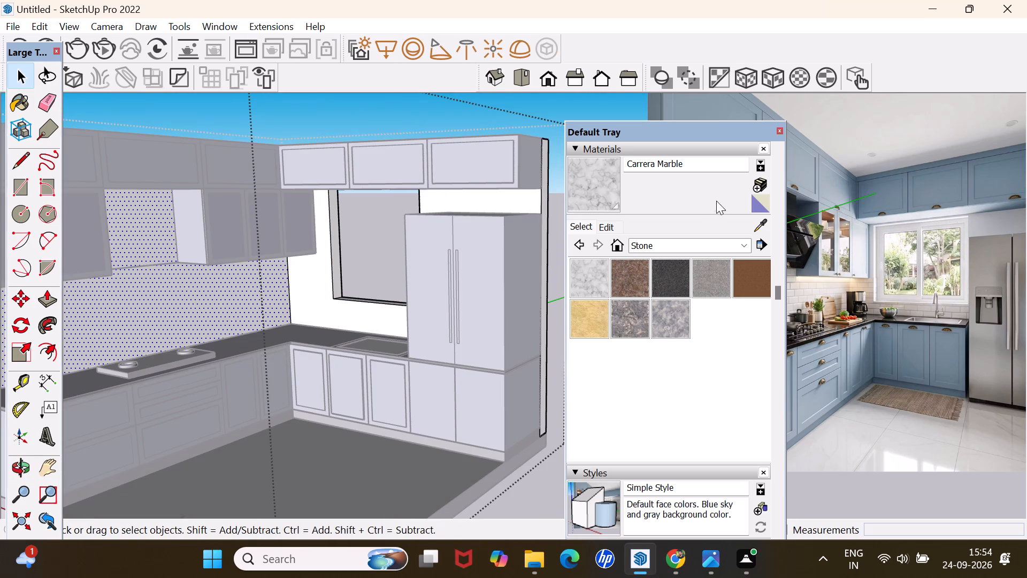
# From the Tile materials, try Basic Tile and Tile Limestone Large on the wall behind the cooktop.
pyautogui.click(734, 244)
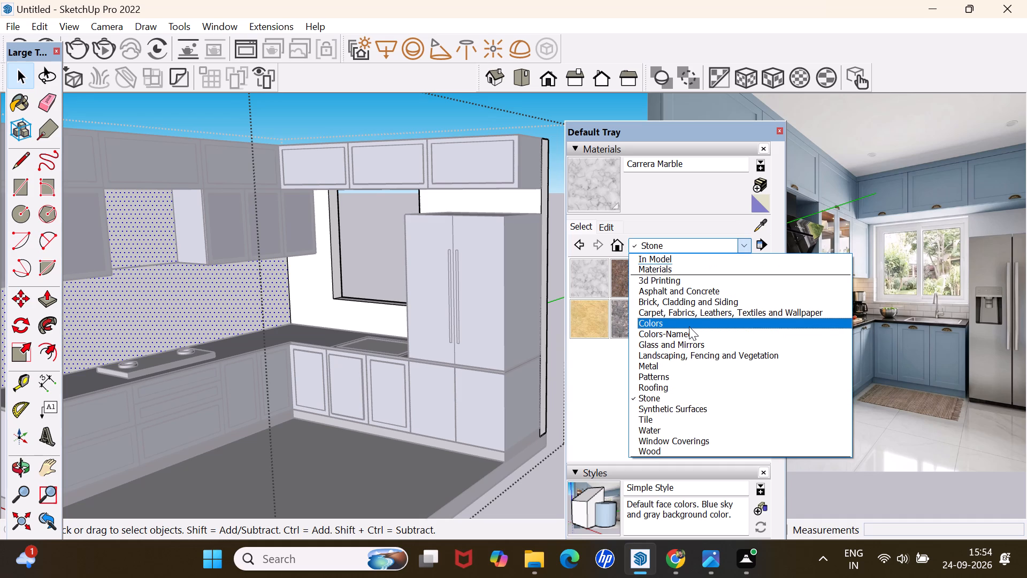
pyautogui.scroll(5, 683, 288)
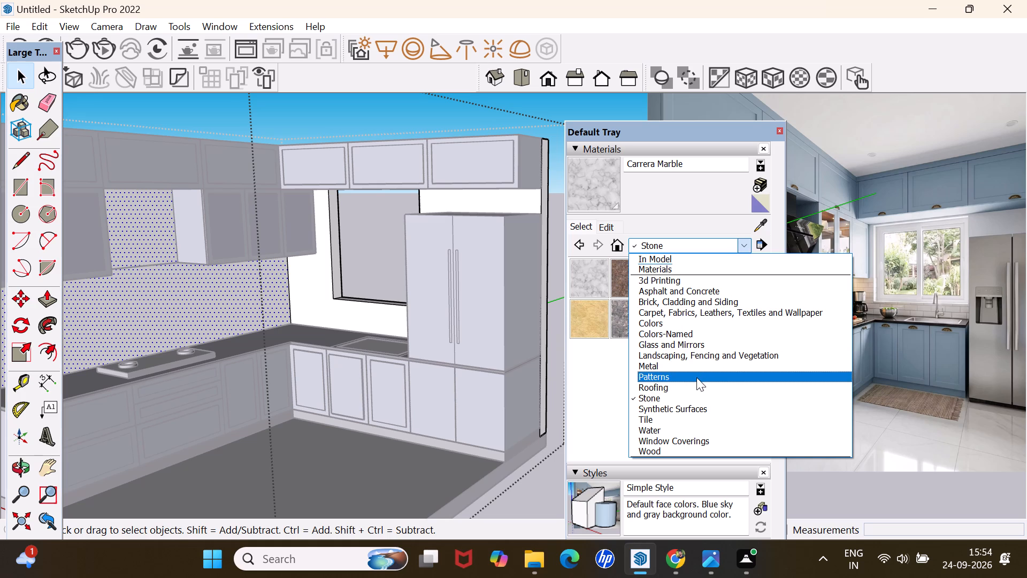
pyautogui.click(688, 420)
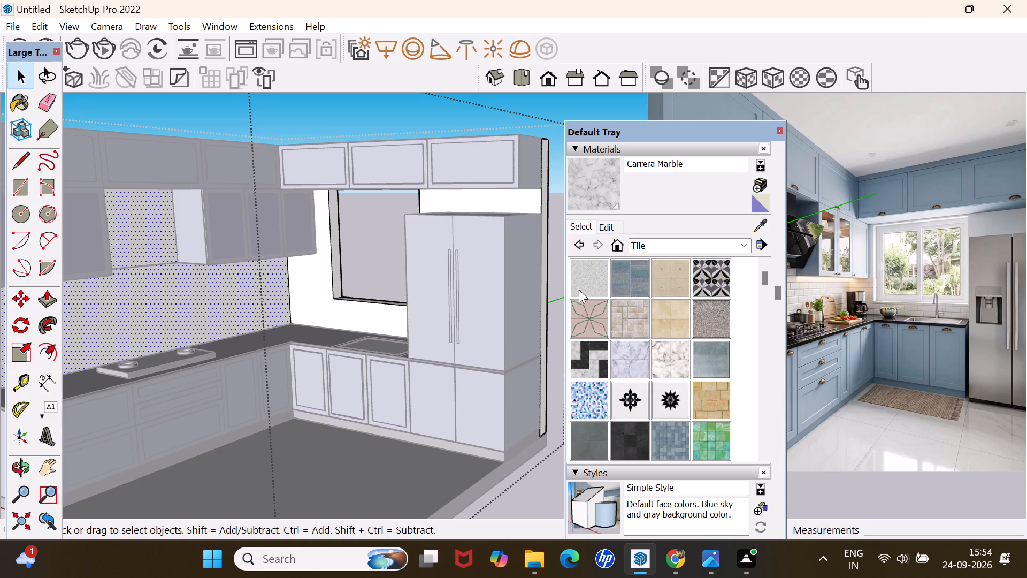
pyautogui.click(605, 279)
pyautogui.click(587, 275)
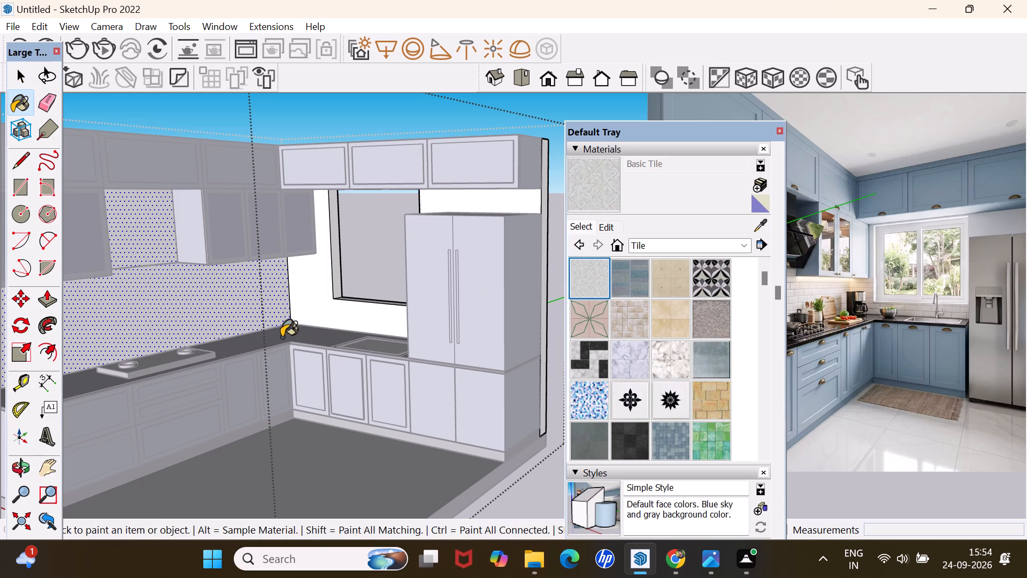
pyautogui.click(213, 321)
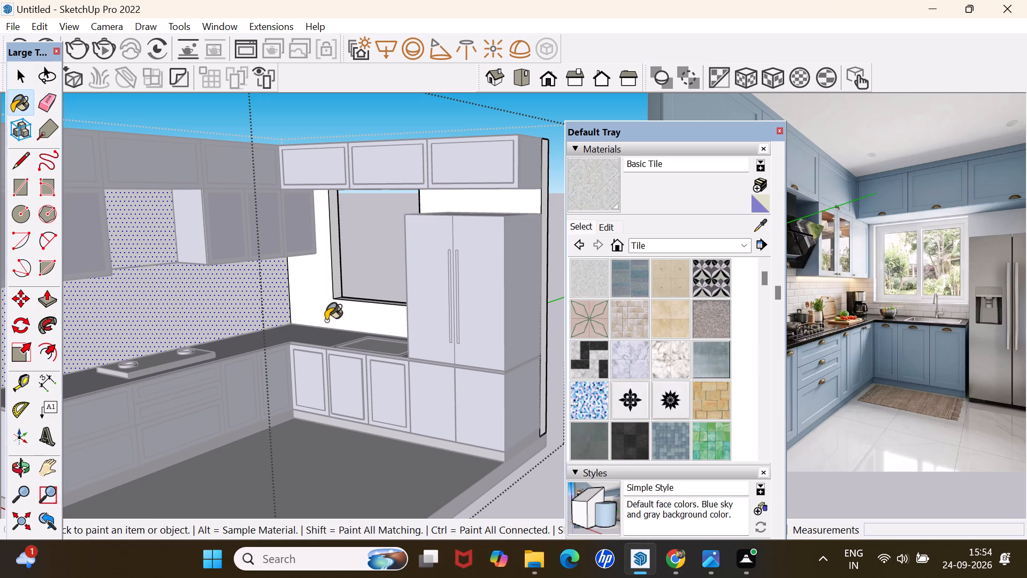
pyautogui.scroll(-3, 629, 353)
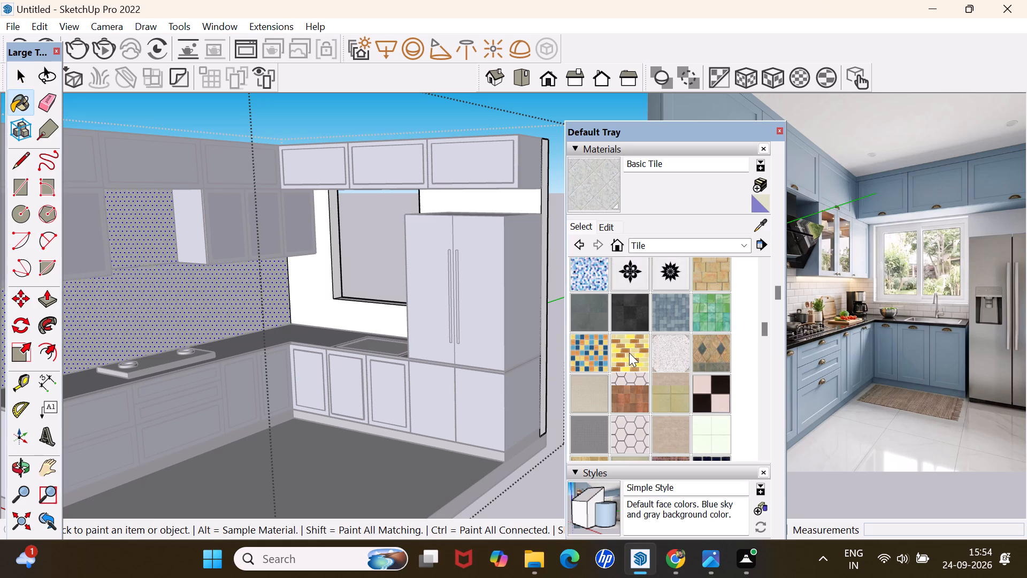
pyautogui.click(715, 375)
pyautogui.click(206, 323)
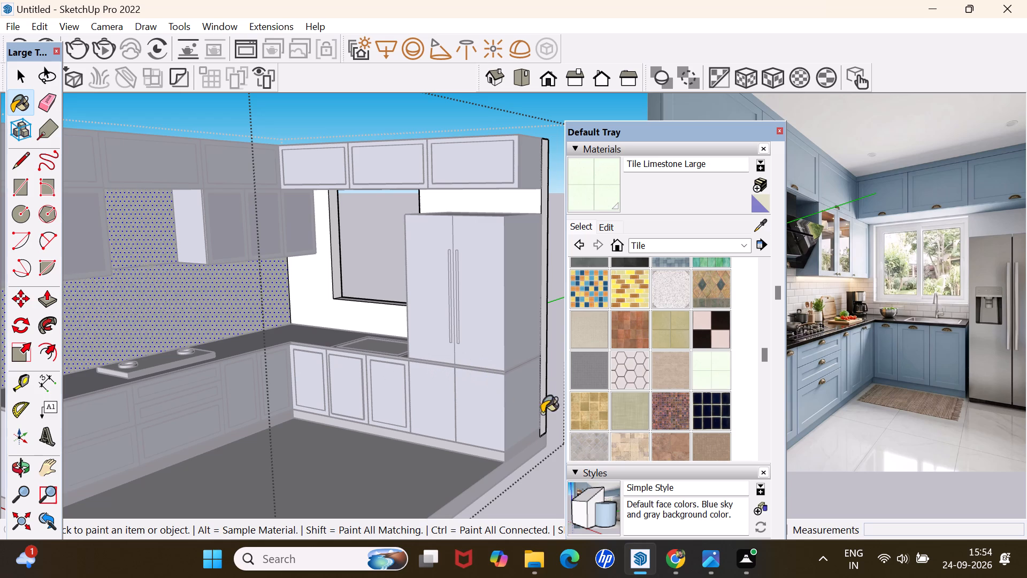
# Paint the cooktop wall and the window wall with White Square Tile, and close the wall group.
pyautogui.scroll(-2, 669, 374)
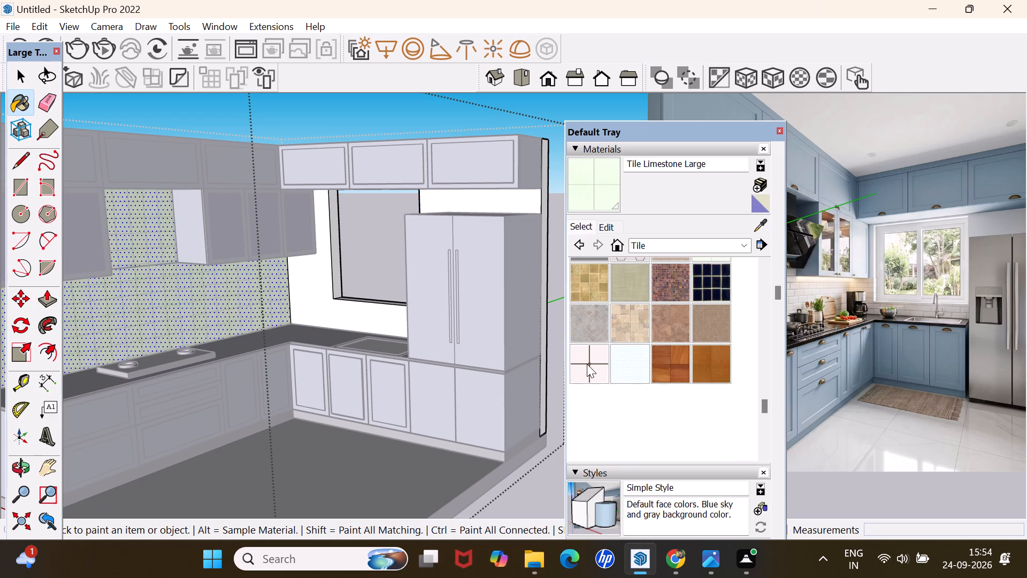
pyautogui.click(586, 364)
pyautogui.click(103, 332)
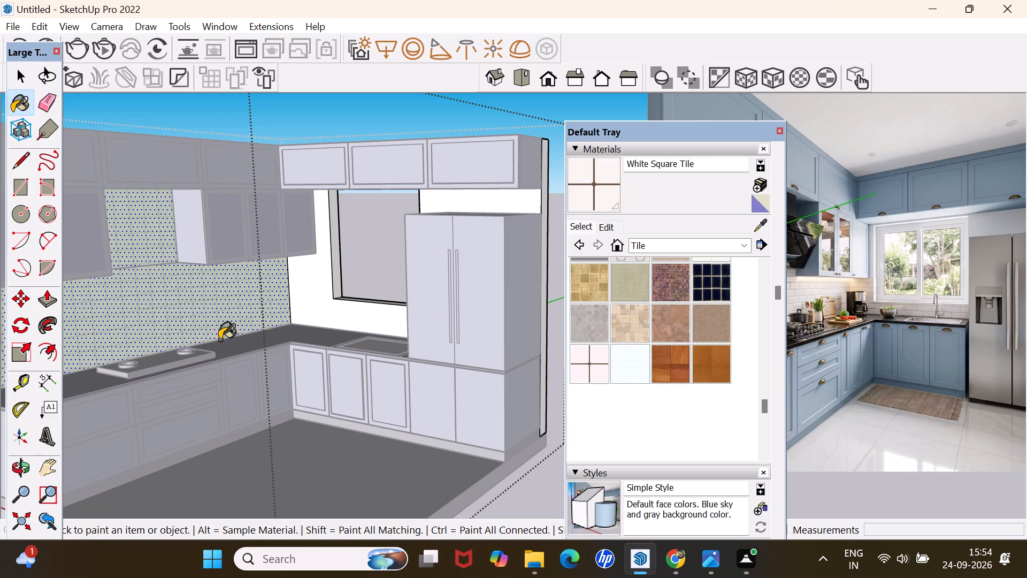
pyautogui.scroll(-10, 221, 337)
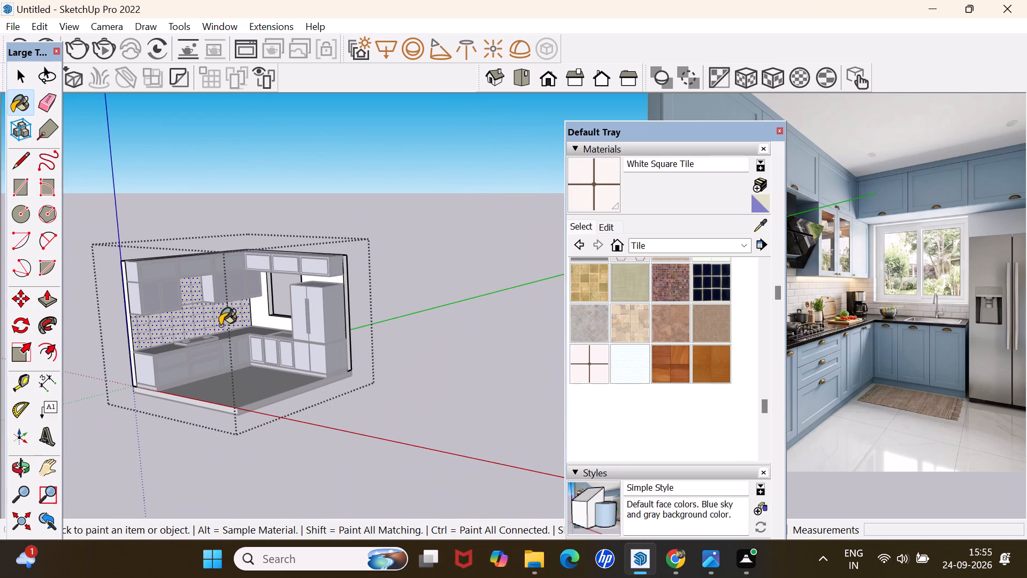
pyautogui.scroll(5, 317, 330)
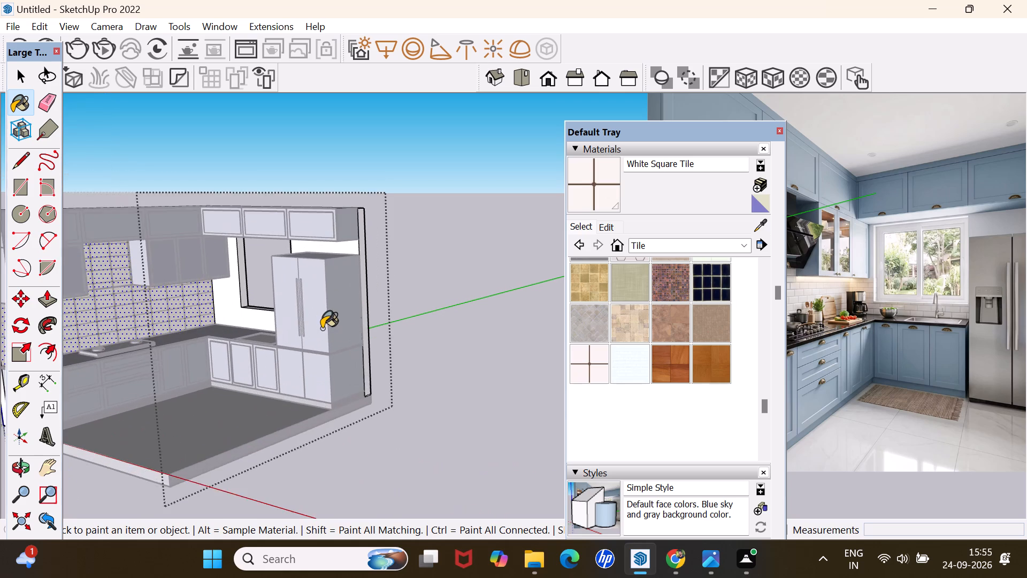
pyautogui.scroll(1, 321, 329)
pyautogui.scroll(8, 244, 280)
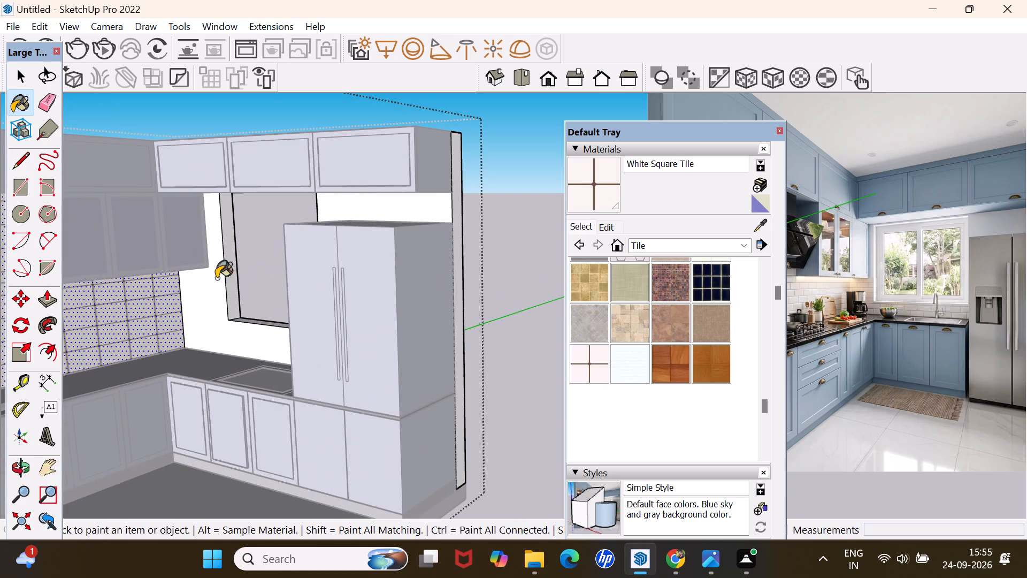
pyautogui.click(206, 287)
pyautogui.scroll(-10, 206, 286)
pyautogui.press('space')
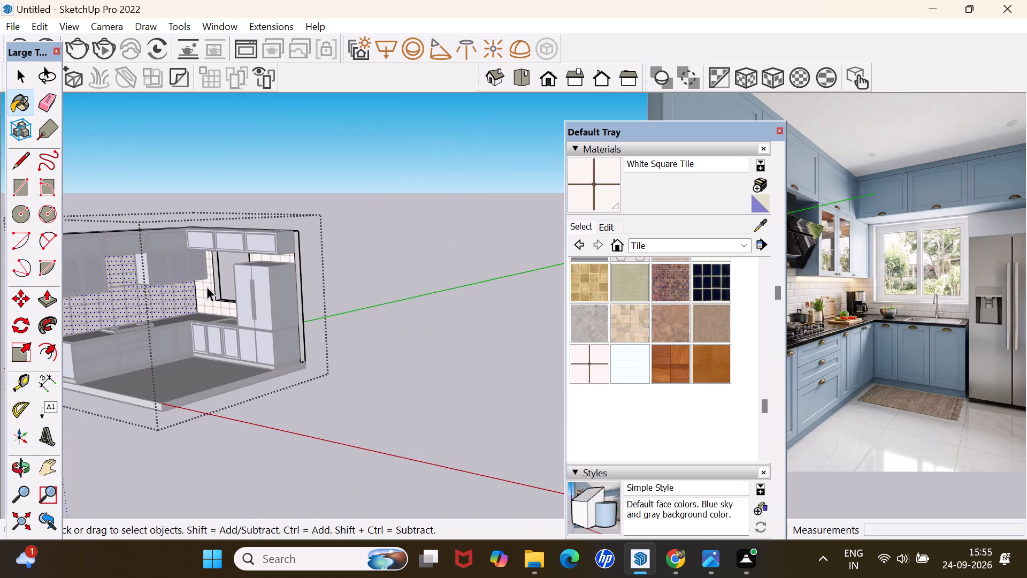
pyautogui.click(383, 252)
pyautogui.scroll(-5, 162, 273)
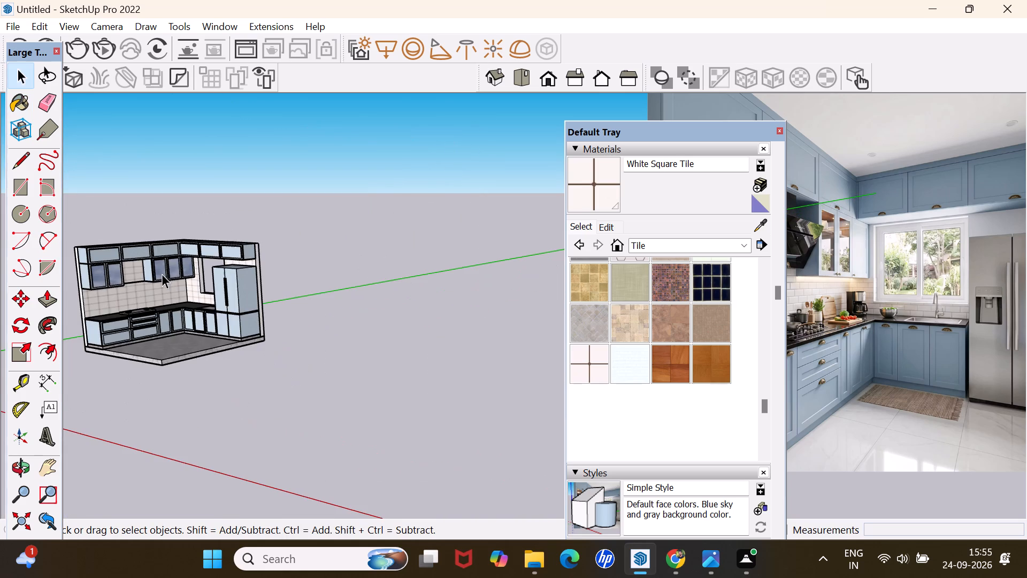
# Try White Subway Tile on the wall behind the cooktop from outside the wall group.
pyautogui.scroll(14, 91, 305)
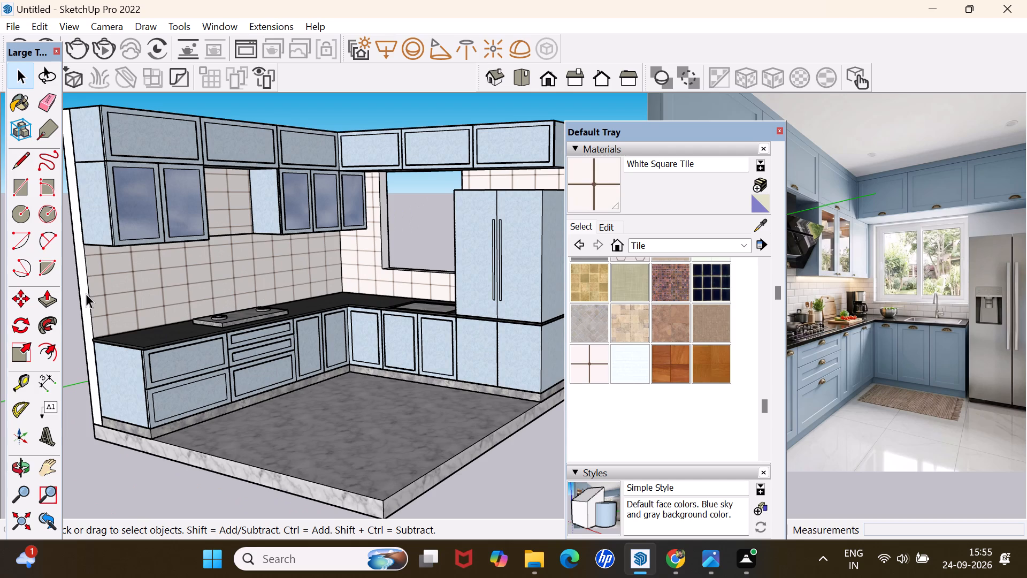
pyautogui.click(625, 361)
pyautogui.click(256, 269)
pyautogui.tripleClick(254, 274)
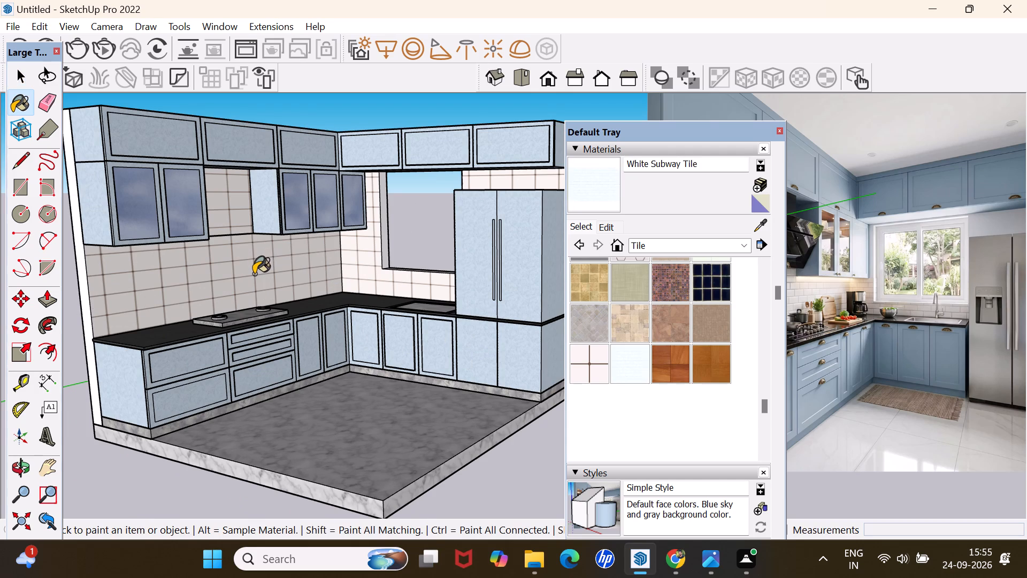
# Inside the wall group, paint the wall face behind the cooktop with White Subway Tile.
pyautogui.press('space')
pyautogui.tripleClick(254, 273)
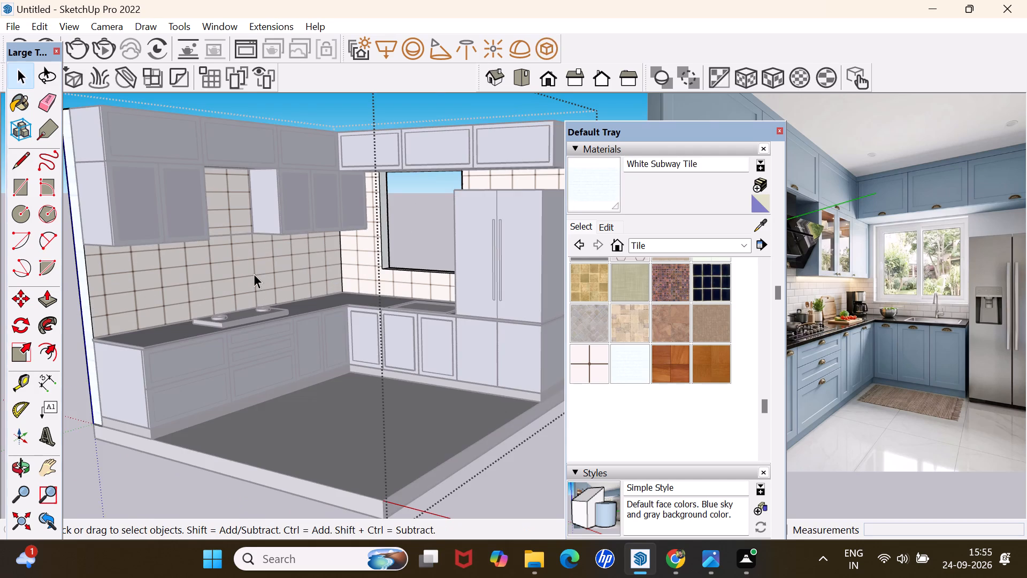
pyautogui.click(254, 273)
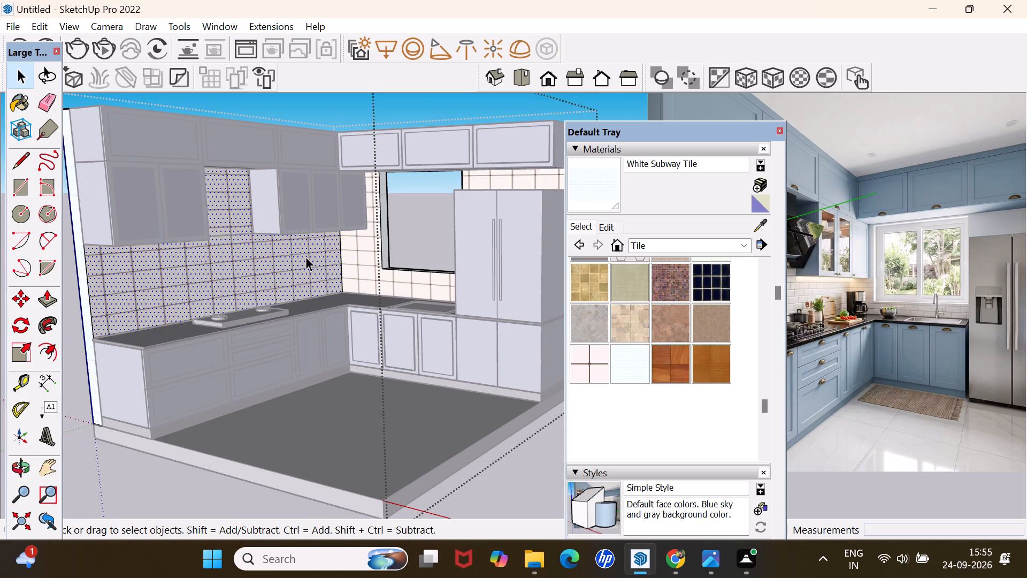
pyautogui.doubleClick(305, 256)
pyautogui.click(302, 257)
pyautogui.click(621, 360)
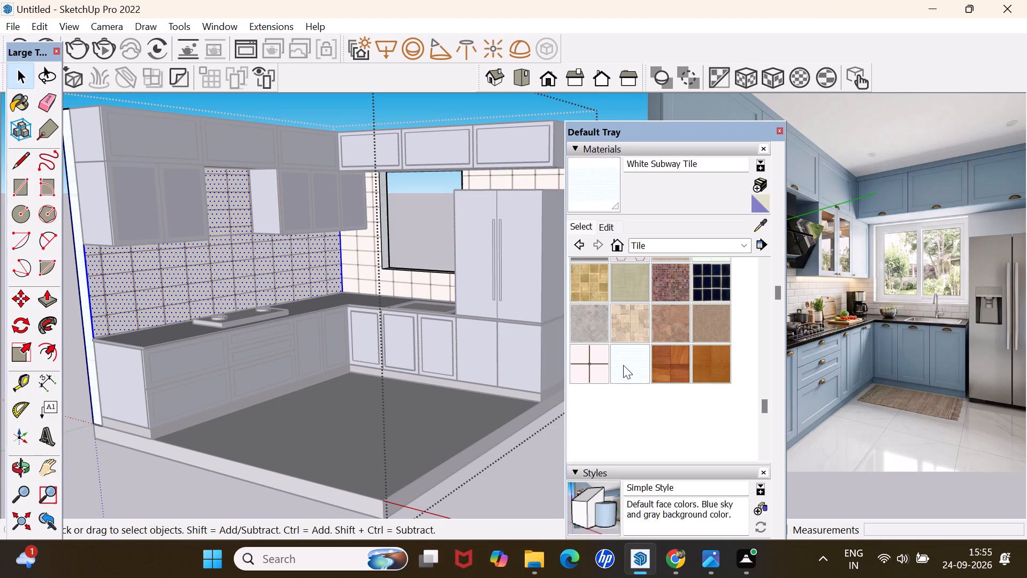
pyautogui.click(623, 361)
pyautogui.click(280, 275)
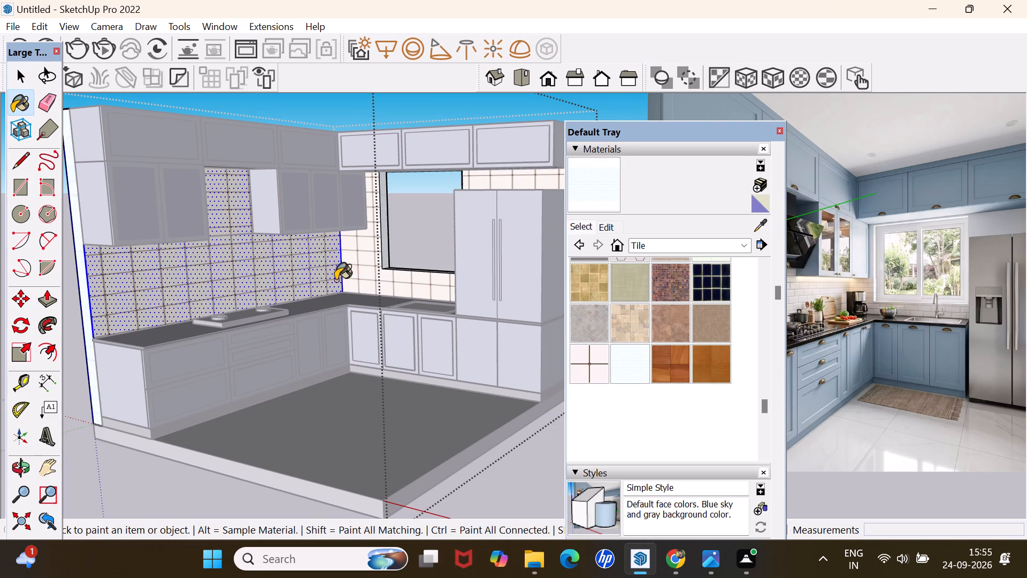
# Paint the window wall face with White Subway Tile and close the wall group.
pyautogui.click(384, 286)
pyautogui.press('space')
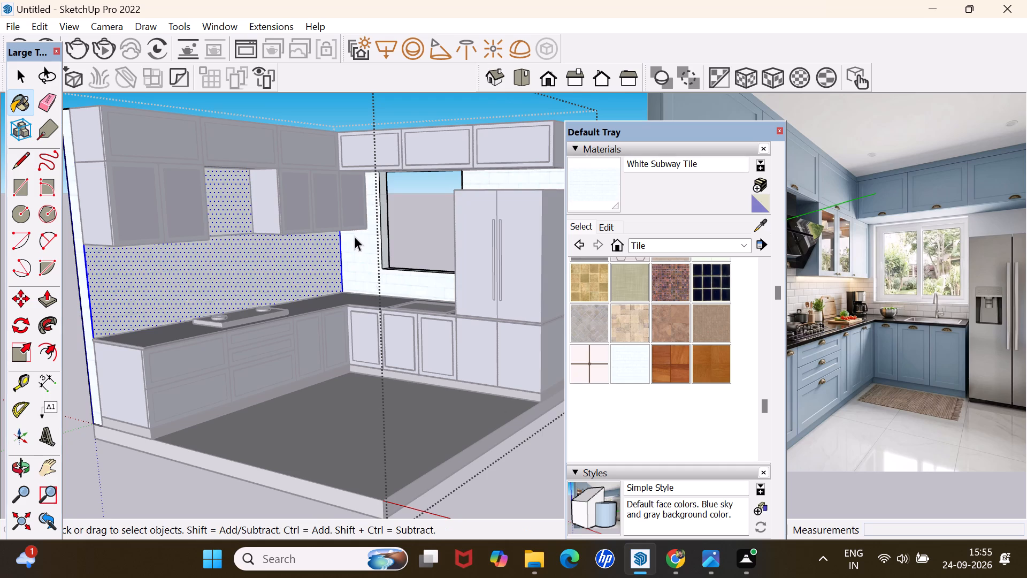
pyautogui.scroll(-6, 353, 230)
pyautogui.click(403, 133)
# Examine the tiled walls behind the cooktop and around the window, up close and within the whole kitchen.
pyautogui.scroll(2, 321, 268)
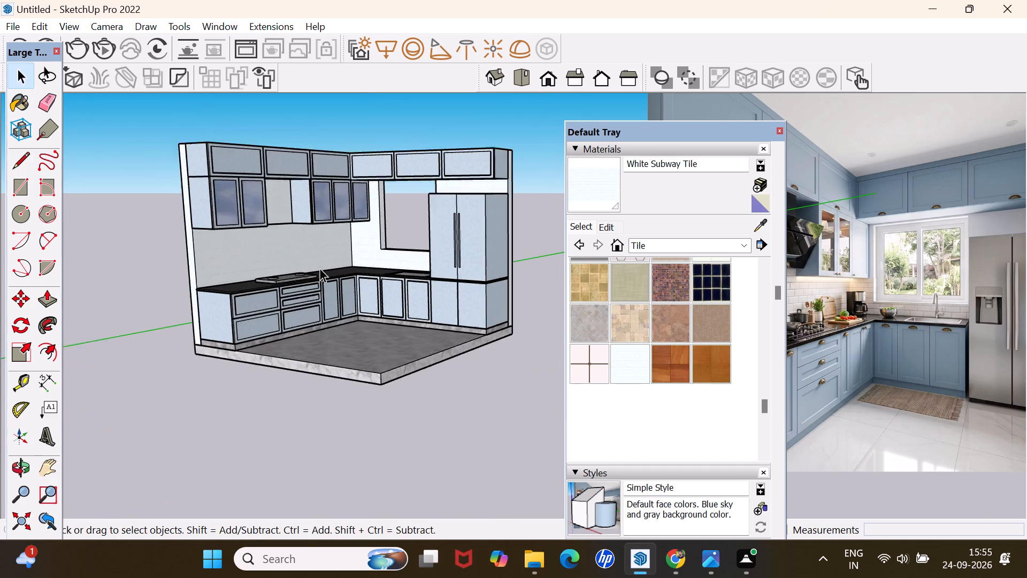
pyautogui.scroll(10, 319, 268)
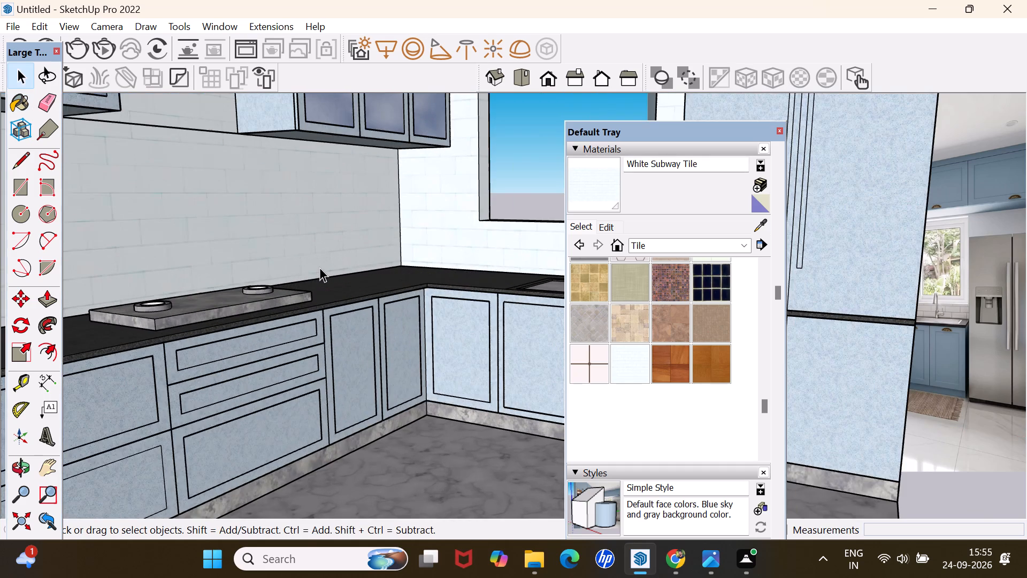
pyautogui.scroll(-11, 319, 267)
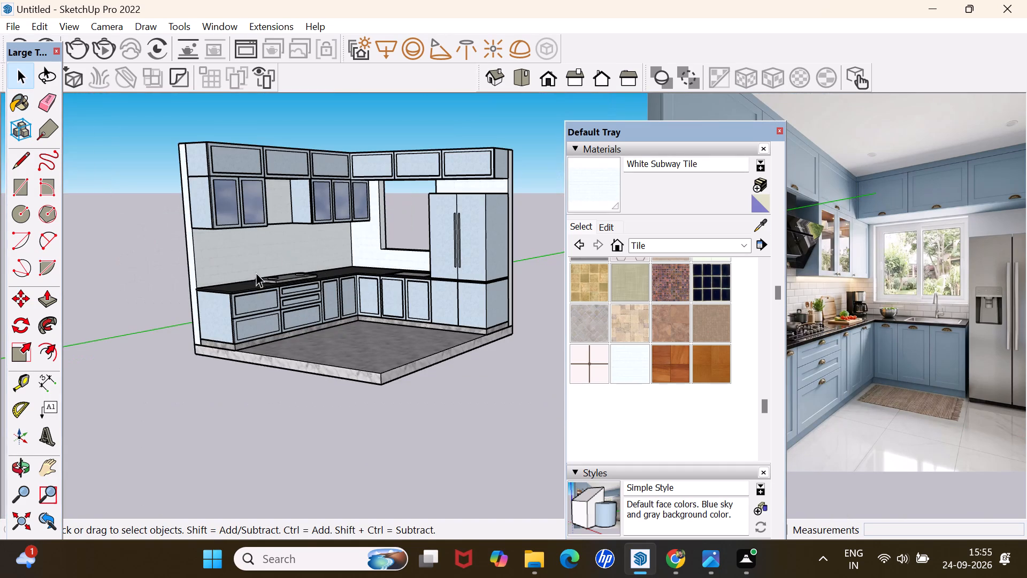
pyautogui.click(112, 269)
pyautogui.moveTo(259, 229); pyautogui.dragTo(311, 218, button='middle')
pyautogui.scroll(6, 298, 220)
pyautogui.scroll(-4, 297, 223)
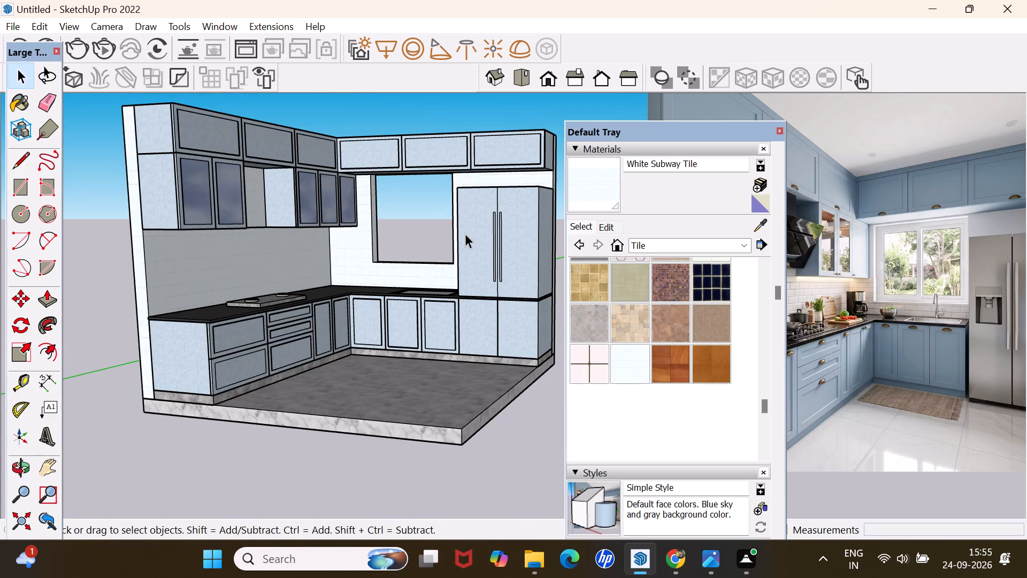
pyautogui.scroll(5, 470, 230)
pyautogui.scroll(-11, 475, 223)
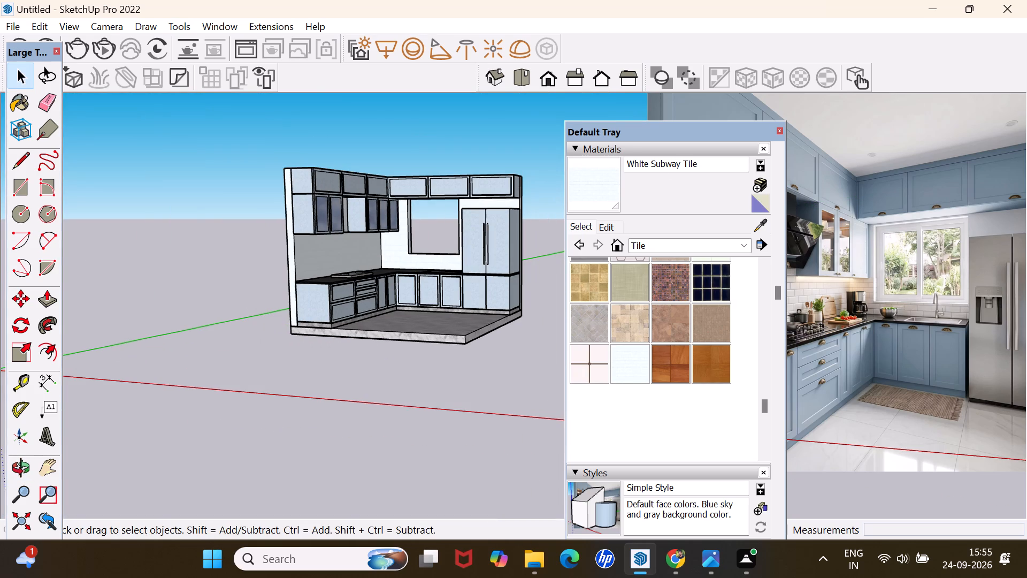
pyautogui.scroll(1, 553, 193)
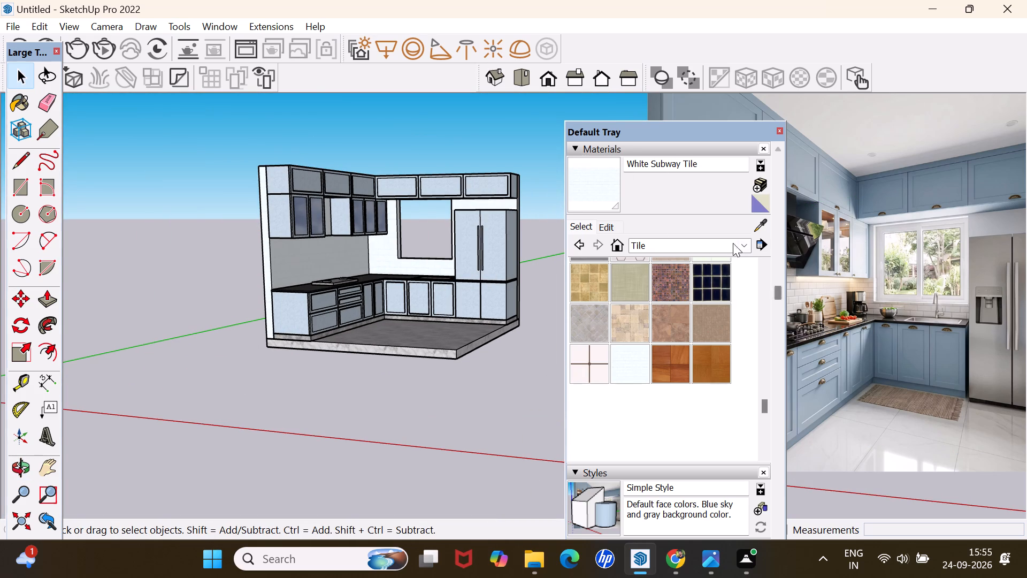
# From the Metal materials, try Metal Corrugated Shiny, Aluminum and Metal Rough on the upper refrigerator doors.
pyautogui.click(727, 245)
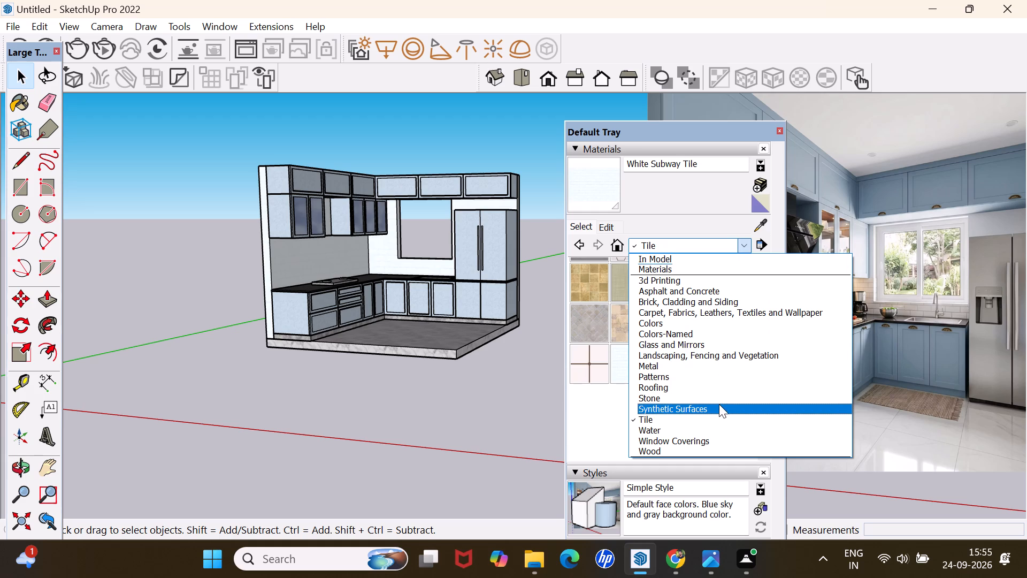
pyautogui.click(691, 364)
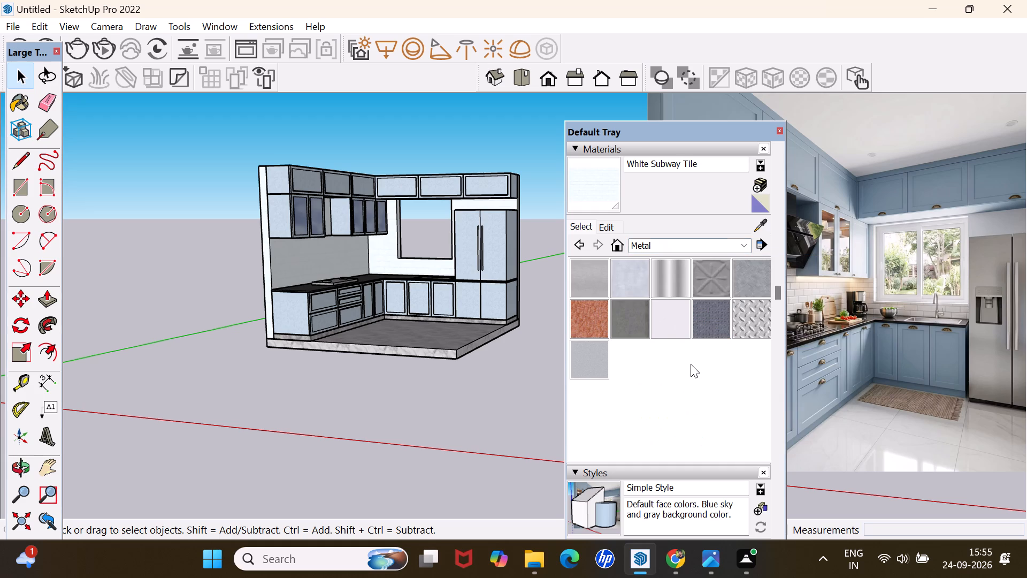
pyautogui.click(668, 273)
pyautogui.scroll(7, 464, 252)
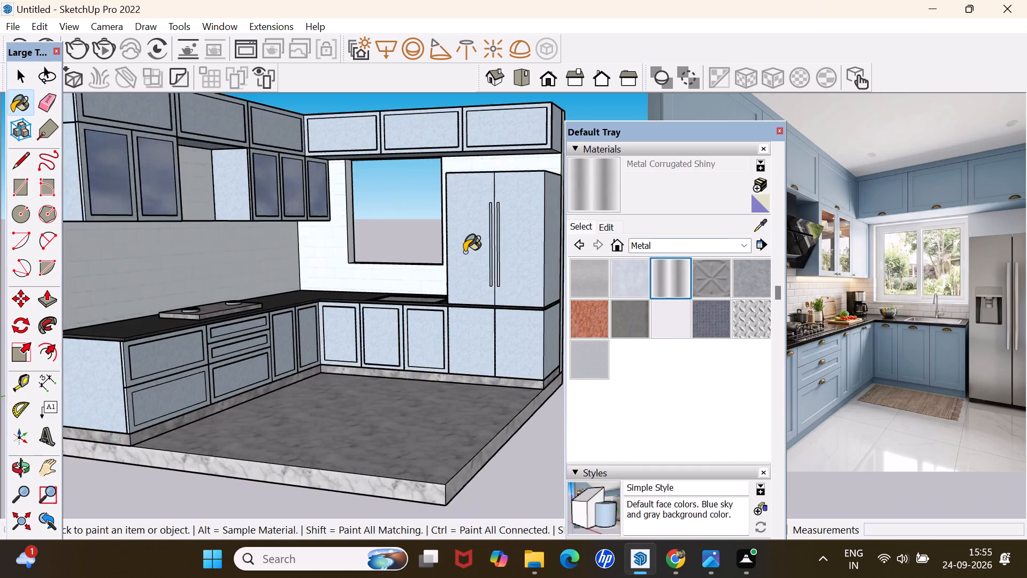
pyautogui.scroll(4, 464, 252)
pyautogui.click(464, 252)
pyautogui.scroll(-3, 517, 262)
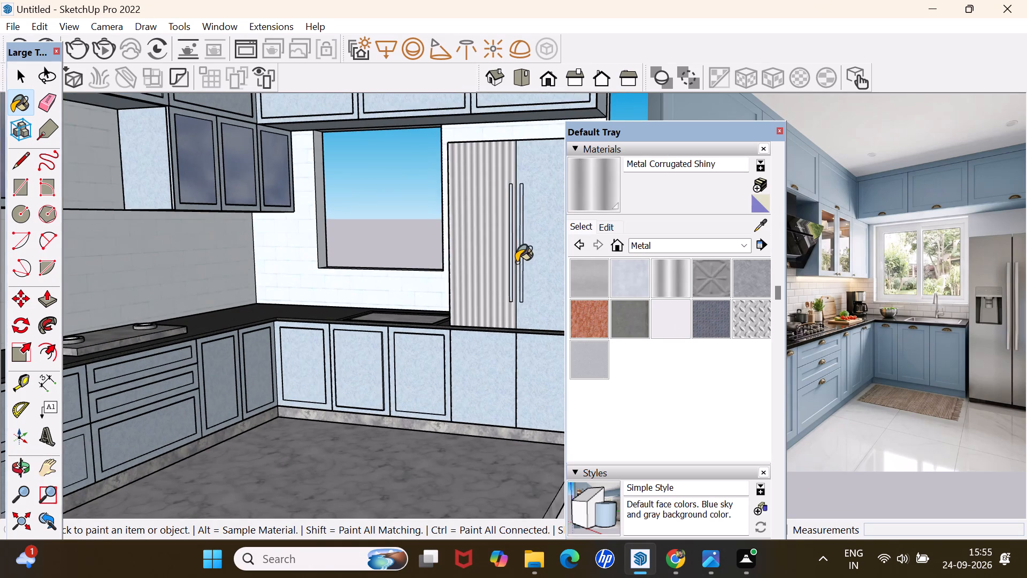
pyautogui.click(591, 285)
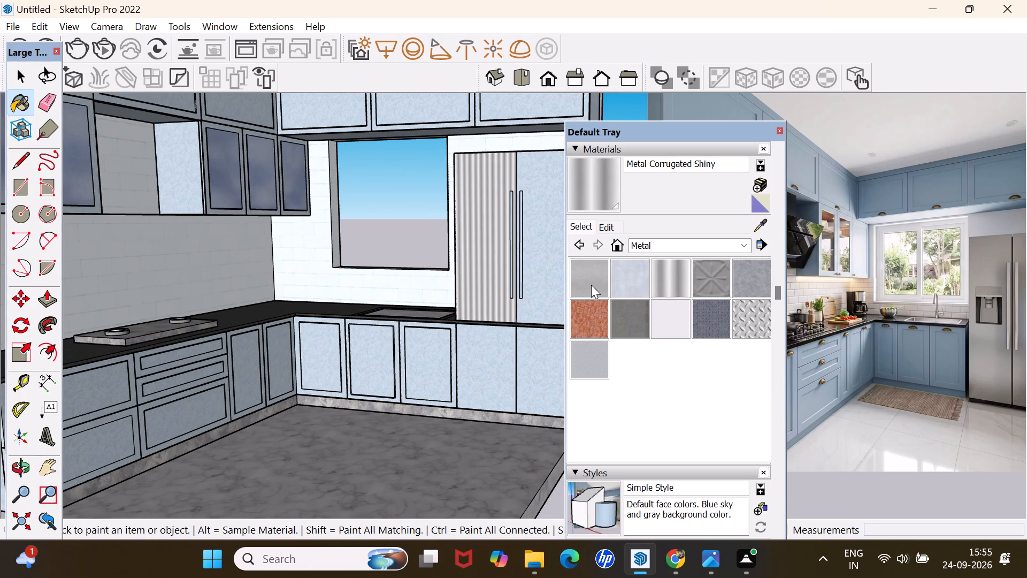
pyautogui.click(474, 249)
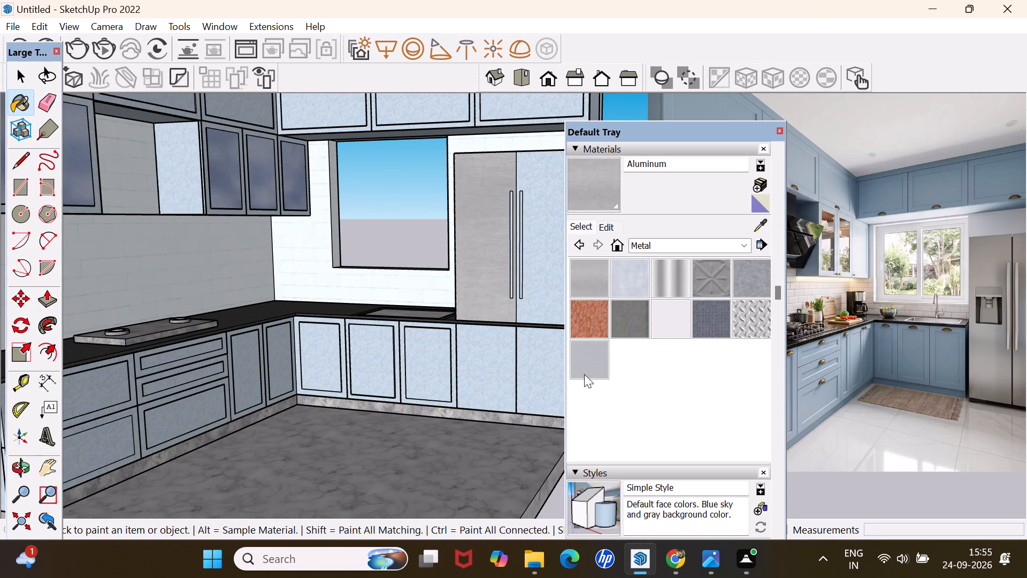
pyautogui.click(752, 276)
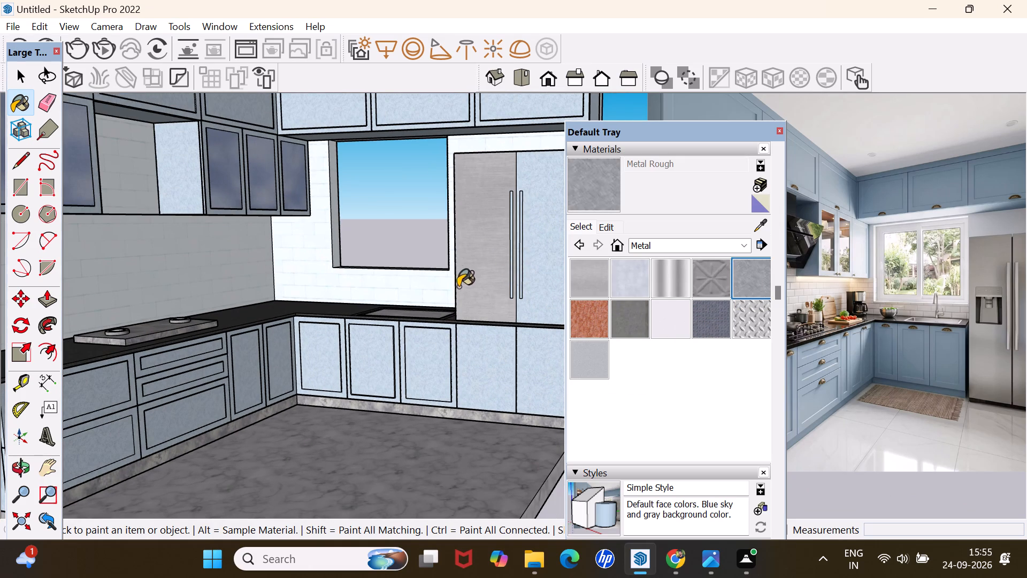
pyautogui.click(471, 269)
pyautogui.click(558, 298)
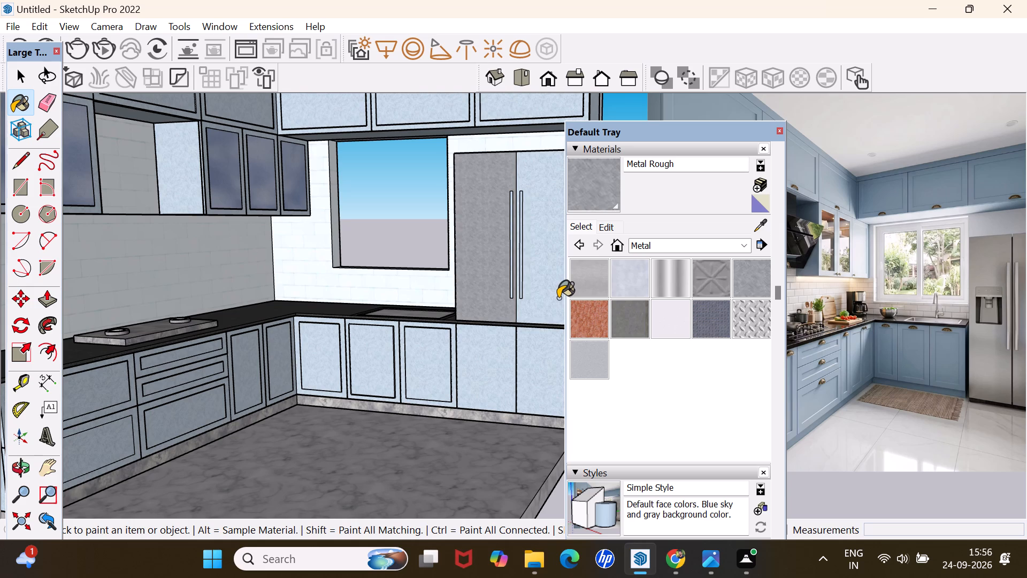
# Paint both upper refrigerator doors with the Aluminum material.
pyautogui.click(598, 277)
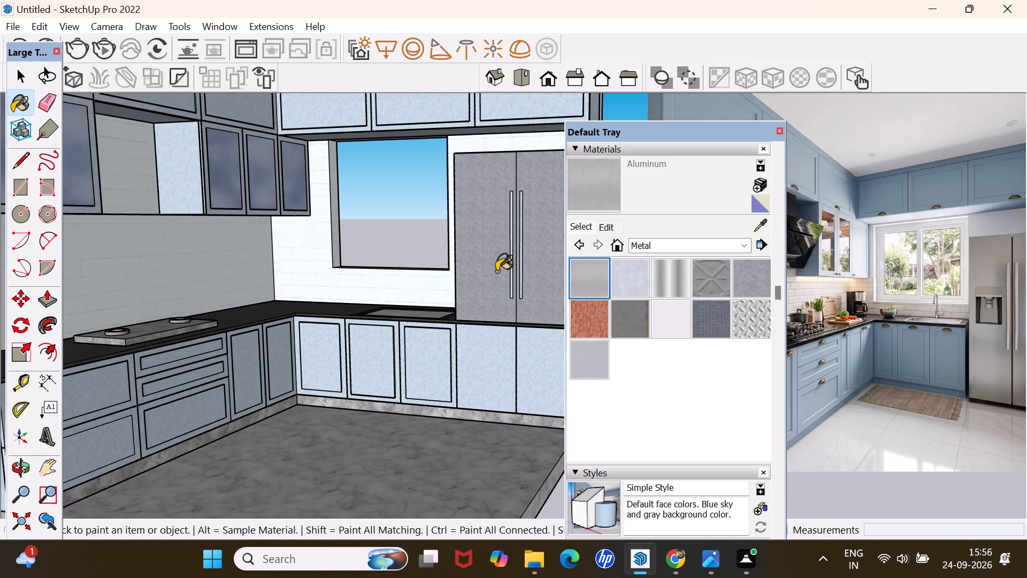
pyautogui.click(487, 268)
pyautogui.click(538, 285)
pyautogui.scroll(-5, 508, 326)
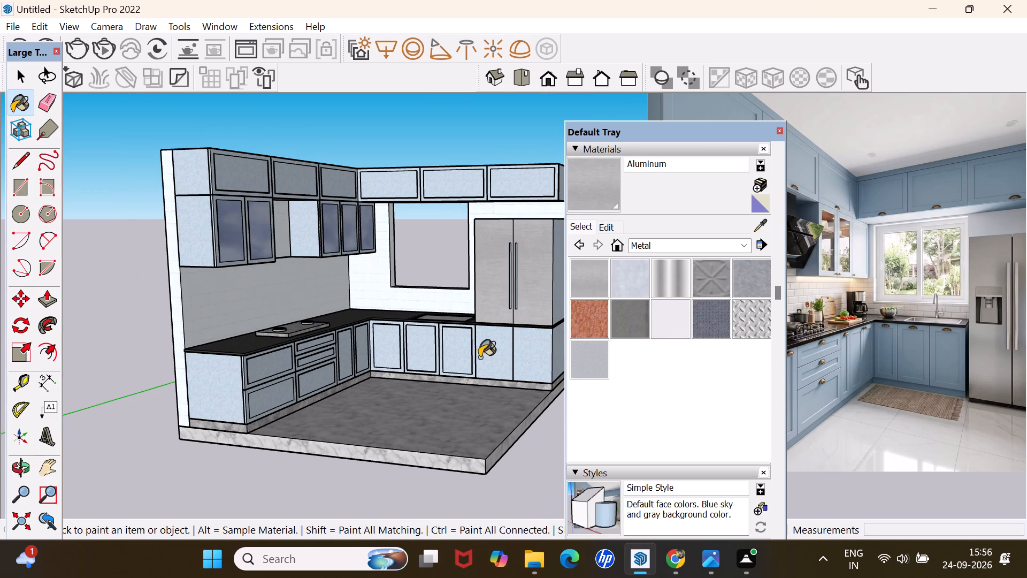
pyautogui.press('space')
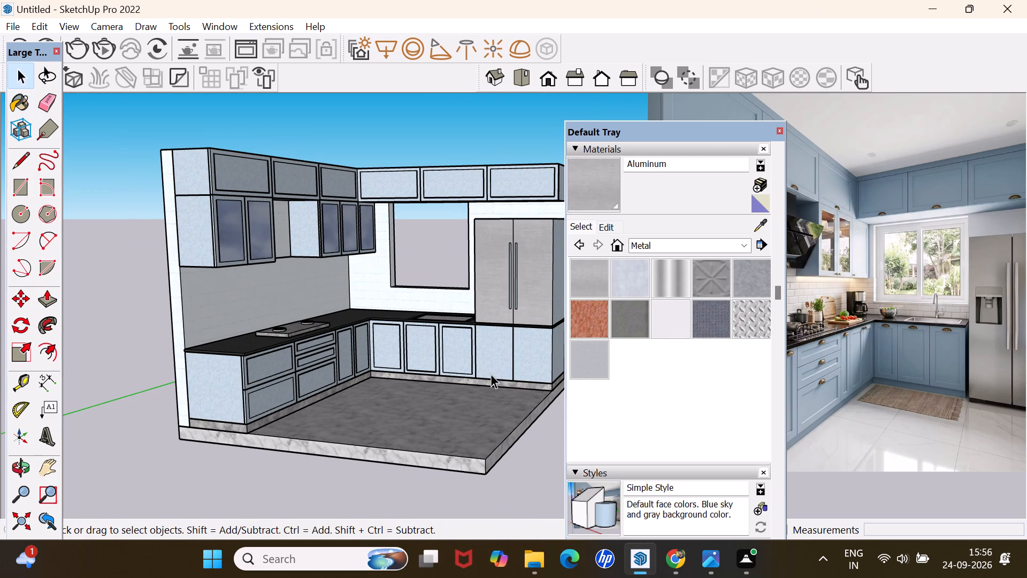
# Inside the base cabinet group, paint the two lower refrigerator door faces with Aluminum.
pyautogui.tripleClick(500, 357)
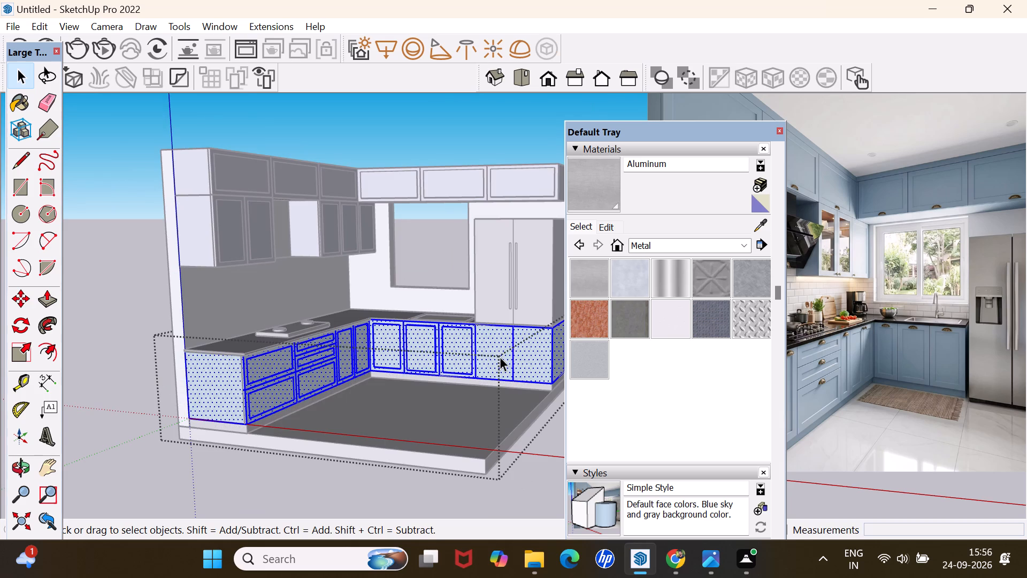
pyautogui.moveTo(496, 355); pyautogui.dragTo(500, 349)
pyautogui.click(500, 348)
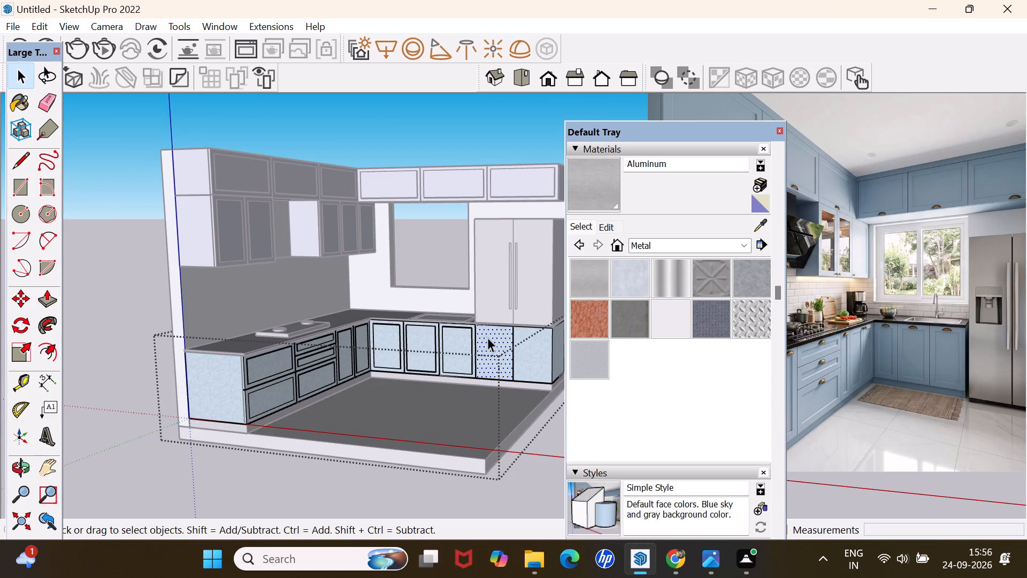
pyautogui.click(589, 277)
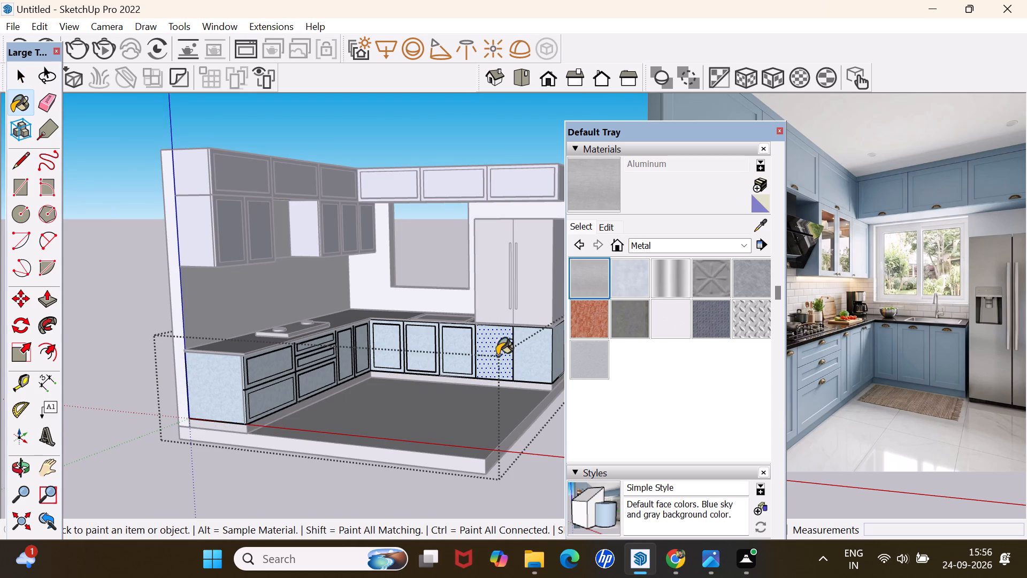
pyautogui.click(492, 348)
pyautogui.click(537, 355)
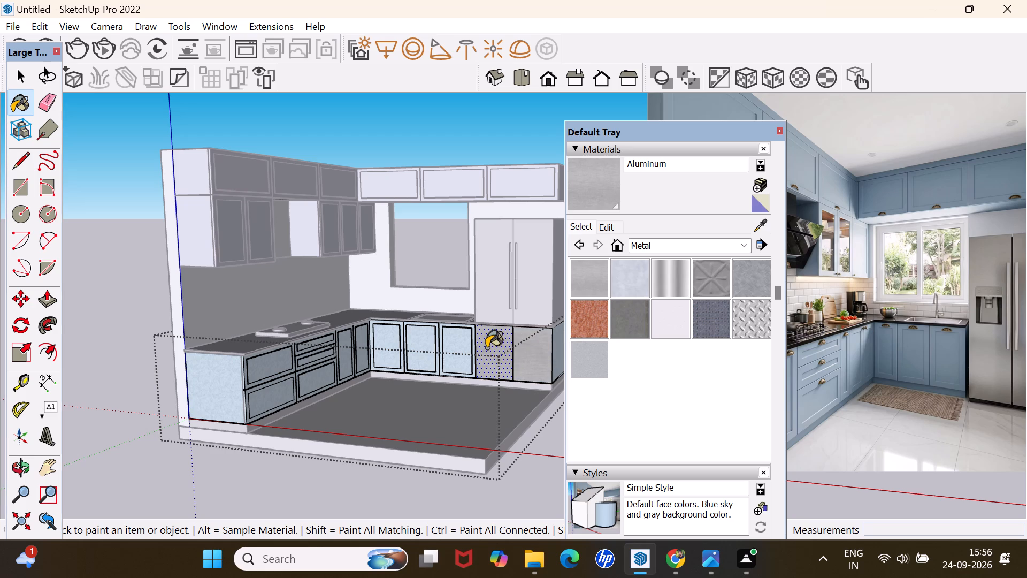
pyautogui.press('space')
# Paint the outer side face of the refrigerator's lower section with Aluminum and close the base cabinet group.
pyautogui.scroll(-1, 486, 348)
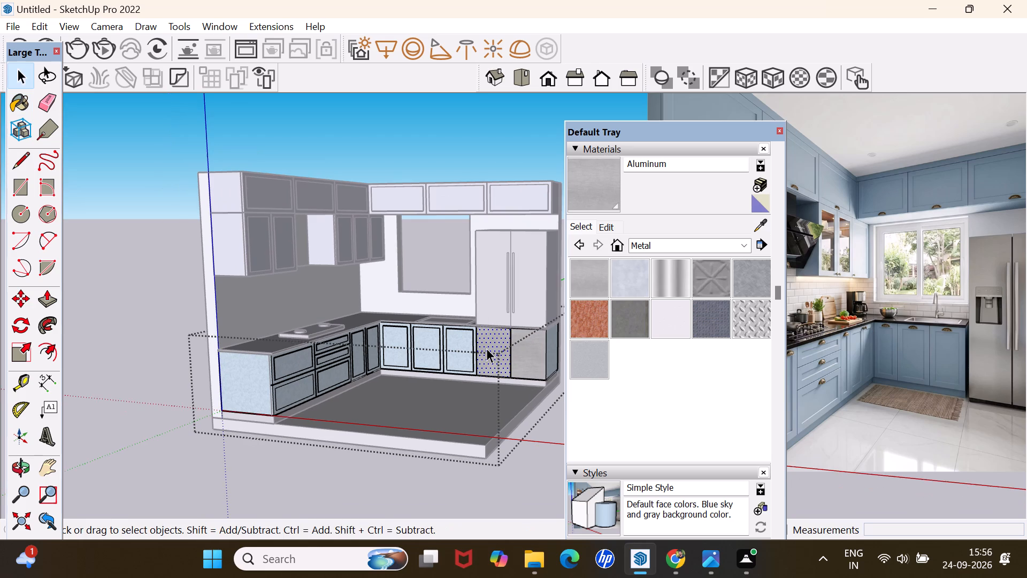
pyautogui.moveTo(556, 366); pyautogui.dragTo(456, 355, button='middle')
pyautogui.scroll(-10, 446, 345)
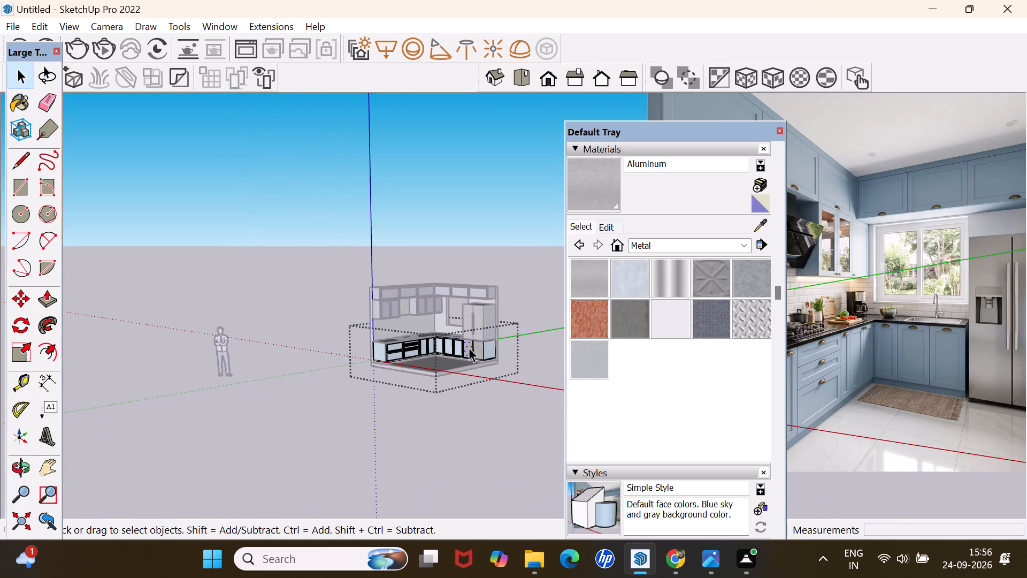
pyautogui.scroll(14, 526, 349)
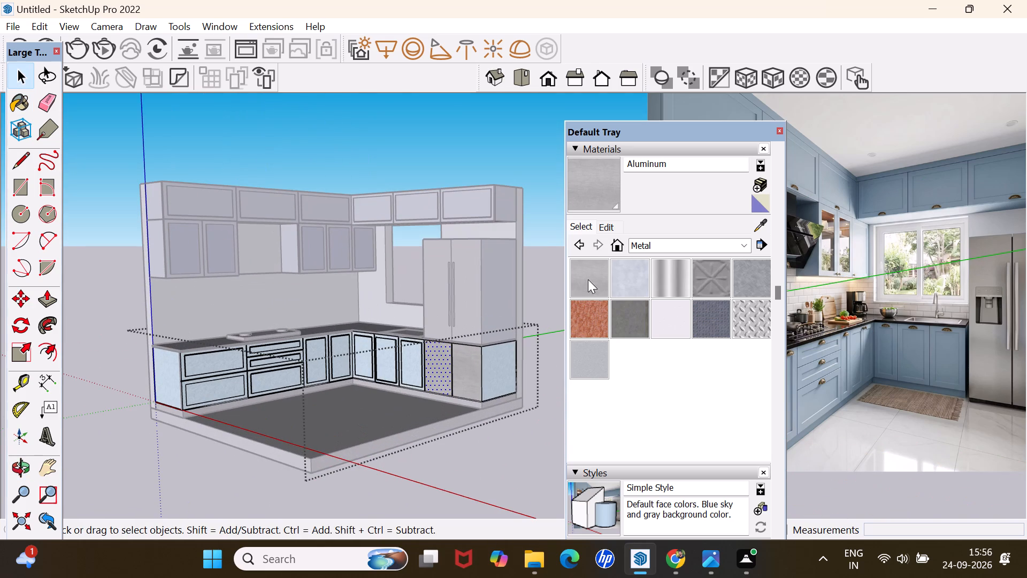
pyautogui.click(588, 275)
pyautogui.click(501, 372)
pyautogui.scroll(-6, 501, 369)
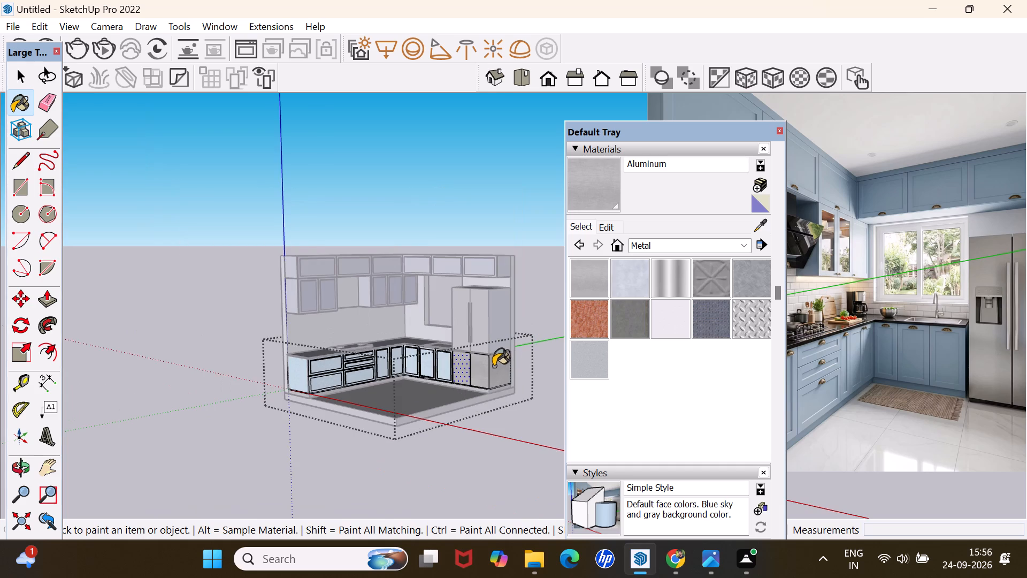
pyautogui.press('space')
pyautogui.click(529, 295)
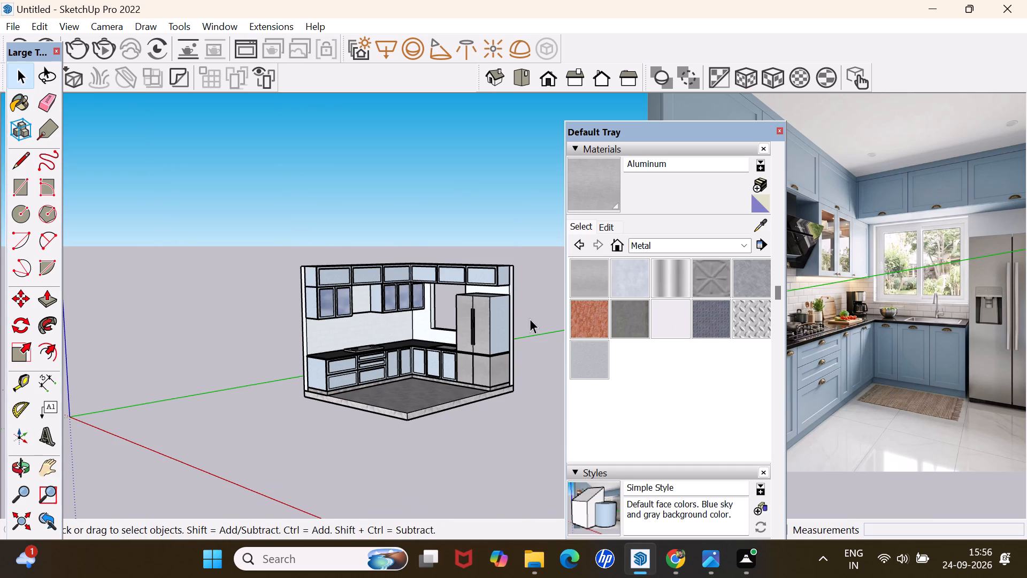
# Paint both side faces of the refrigerator's upper section with Aluminum.
pyautogui.click(587, 275)
pyautogui.click(495, 325)
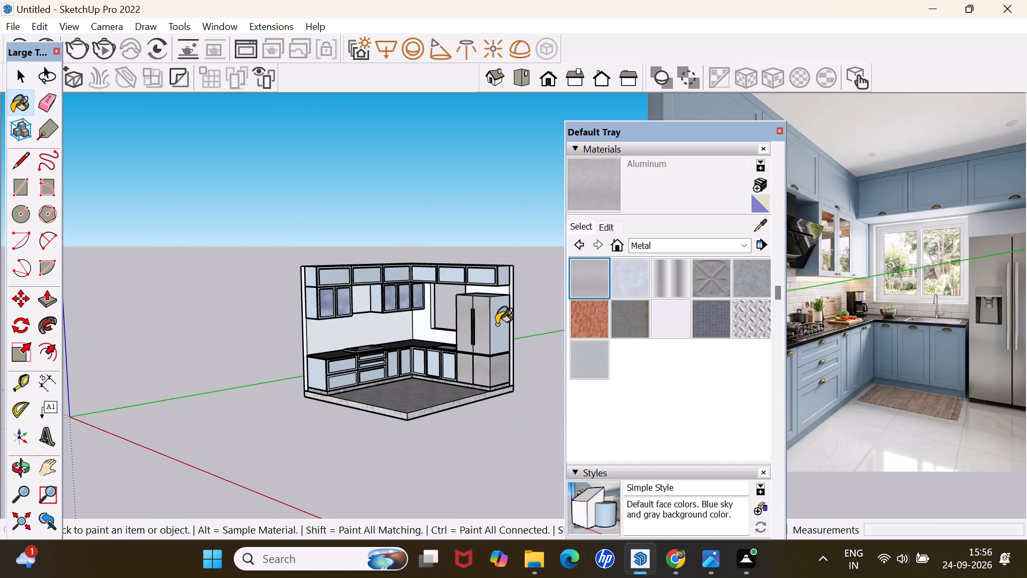
pyautogui.scroll(-5, 448, 315)
pyautogui.moveTo(327, 342); pyautogui.dragTo(584, 370, button='middle')
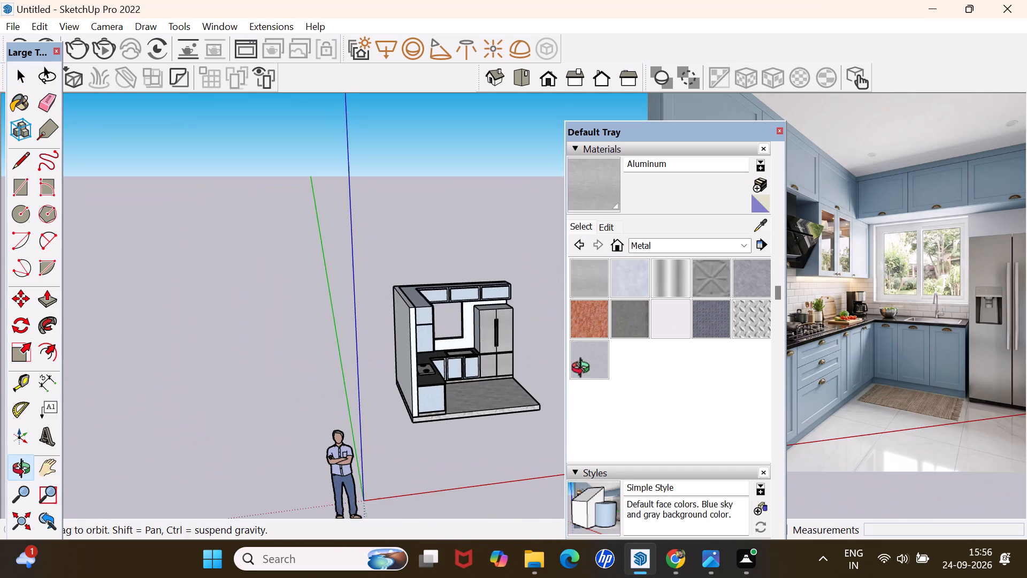
pyautogui.moveTo(584, 370); pyautogui.dragTo(584, 370, button='middle')
pyautogui.scroll(16, 480, 315)
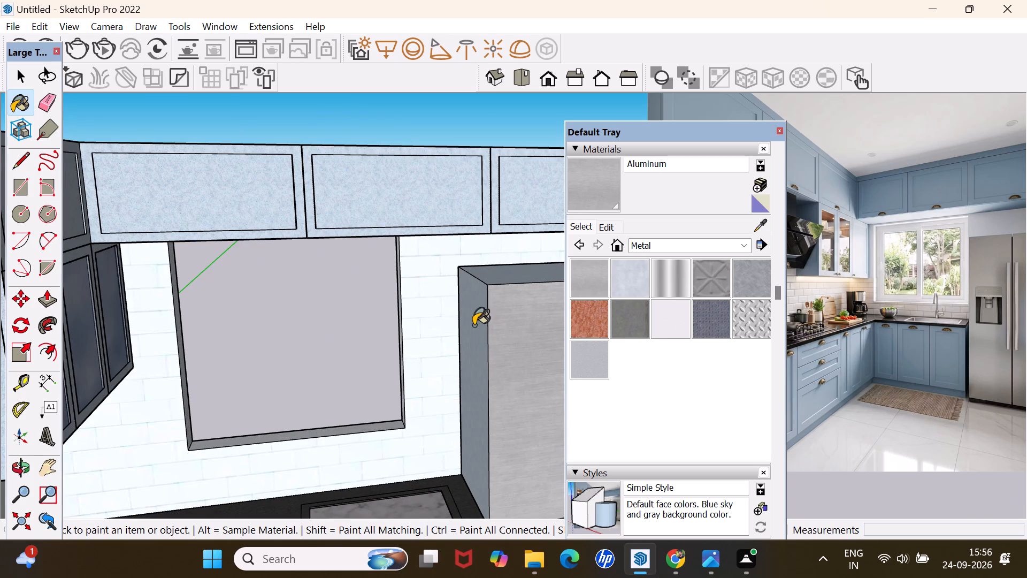
pyautogui.click(478, 321)
pyautogui.scroll(-12, 470, 331)
pyautogui.press('space')
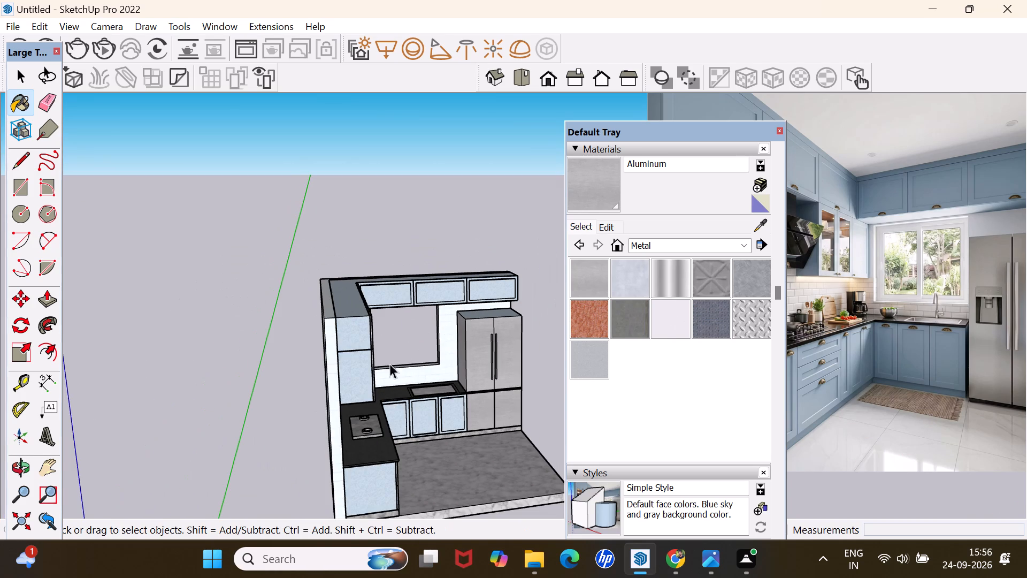
pyautogui.click(349, 201)
# Paint the top face of the refrigerator with Aluminum.
pyautogui.moveTo(549, 416); pyautogui.dragTo(504, 427, button='middle')
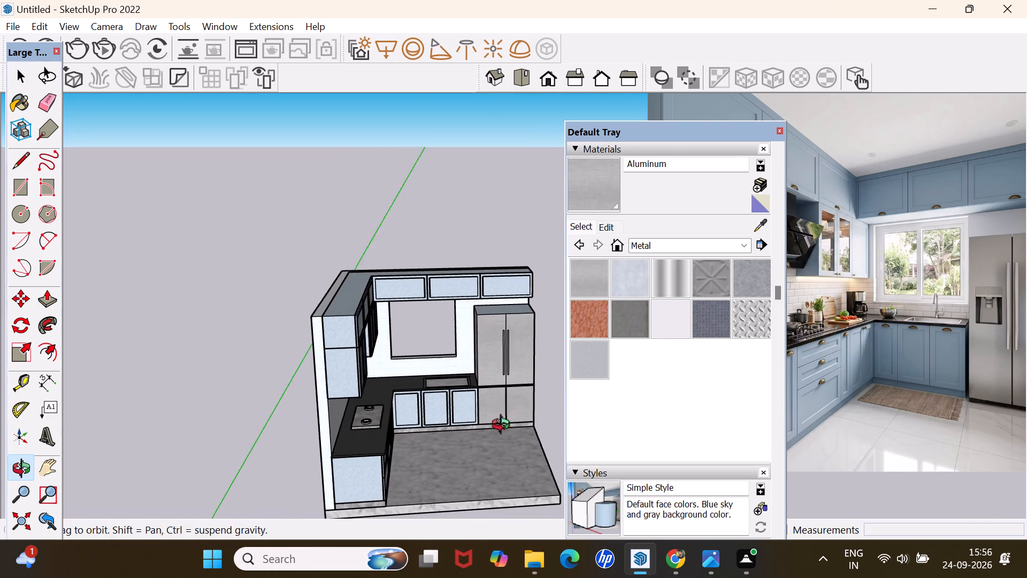
pyautogui.moveTo(504, 427); pyautogui.dragTo(503, 427, button='middle')
pyautogui.scroll(13, 512, 309)
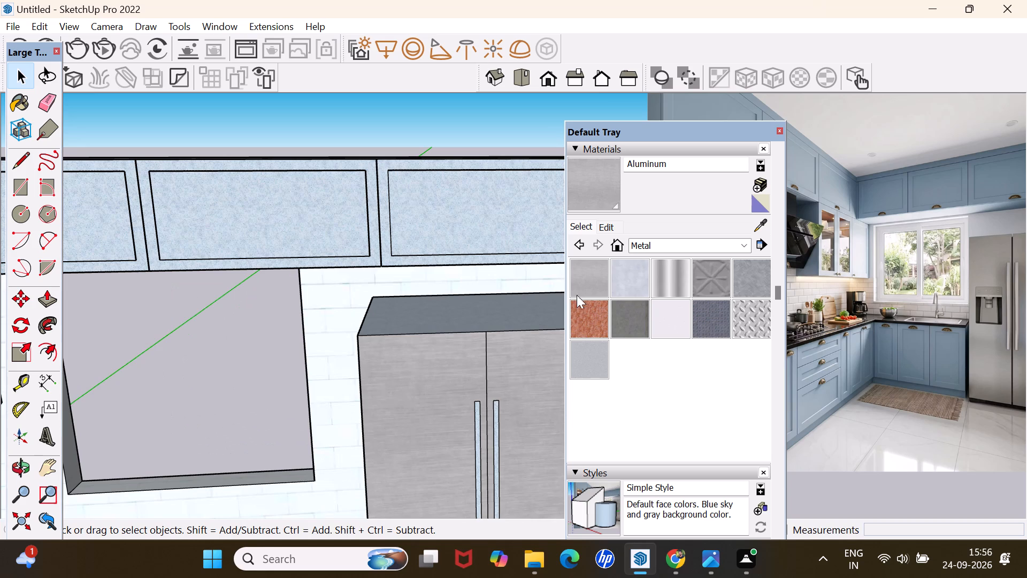
pyautogui.click(584, 276)
pyautogui.click(503, 310)
pyautogui.scroll(-6, 452, 326)
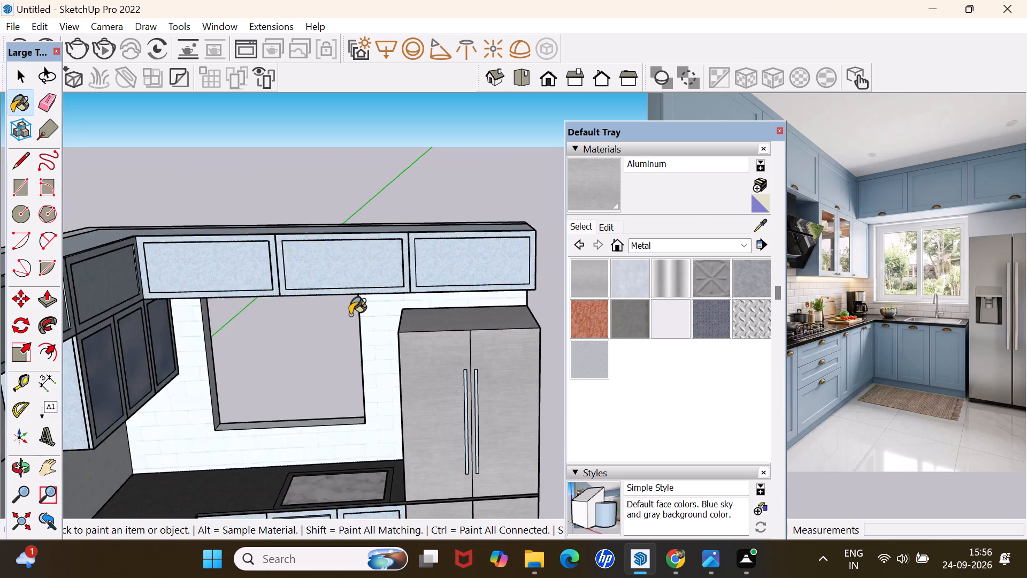
pyautogui.scroll(-12, 350, 315)
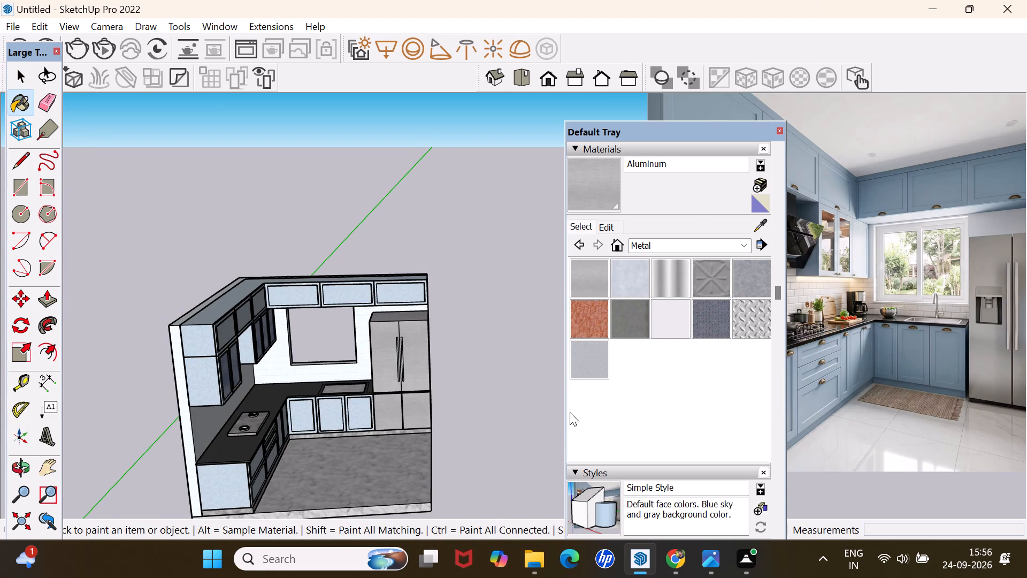
# Examine the whole kitchen model, including the aluminum refrigerator, cabinets and tiled walls, from an angled front view.
pyautogui.press('space')
pyautogui.click(502, 374)
pyautogui.moveTo(400, 356); pyautogui.dragTo(278, 349, button='middle')
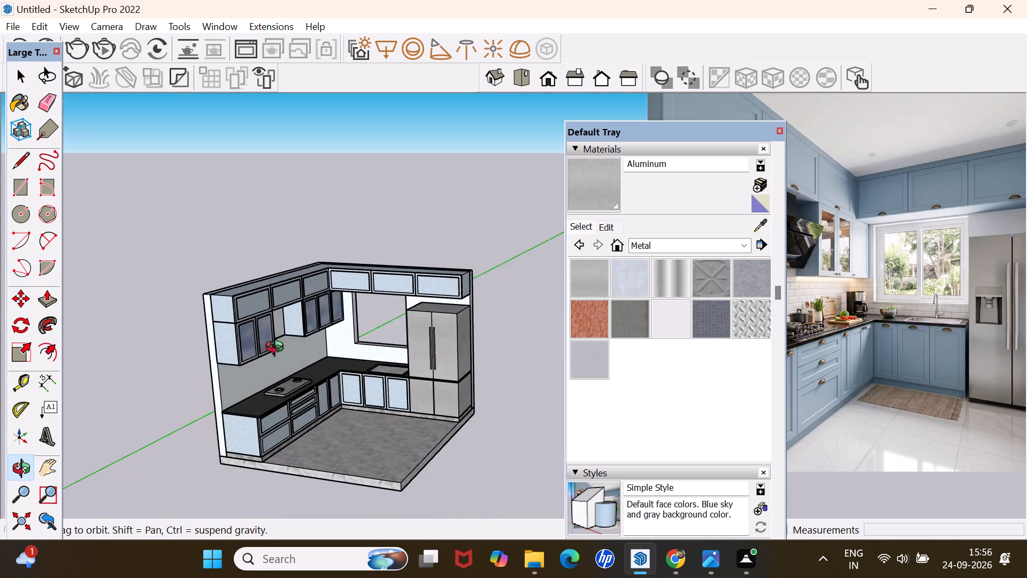
pyautogui.moveTo(278, 349); pyautogui.dragTo(266, 336, button='middle')
pyautogui.scroll(5, 347, 340)
pyautogui.scroll(-6, 391, 346)
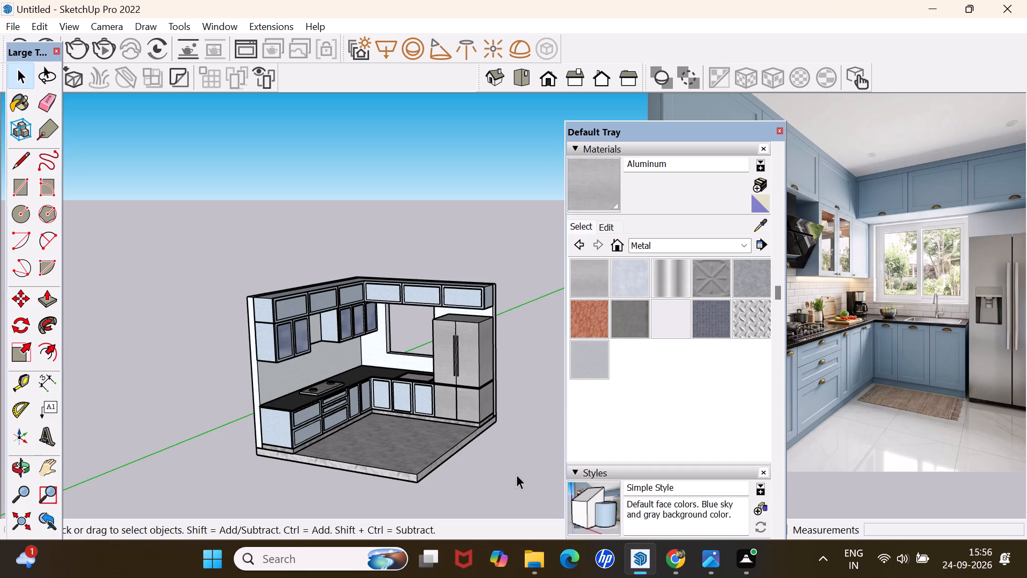
pyautogui.scroll(8, 510, 470)
pyautogui.scroll(-1, 343, 387)
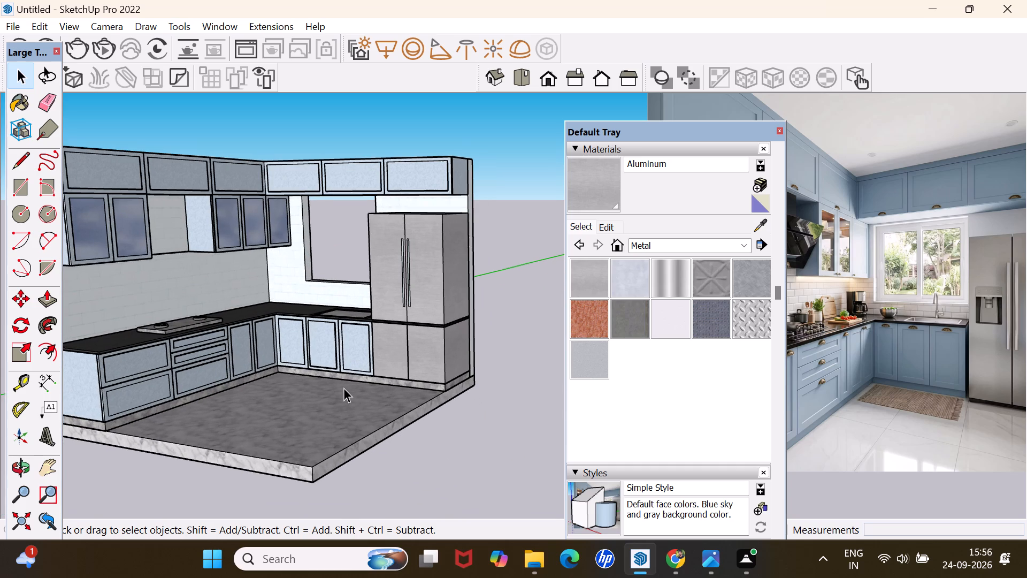
pyautogui.scroll(-2, 343, 387)
pyautogui.scroll(3, 268, 413)
pyautogui.scroll(-3, 268, 413)
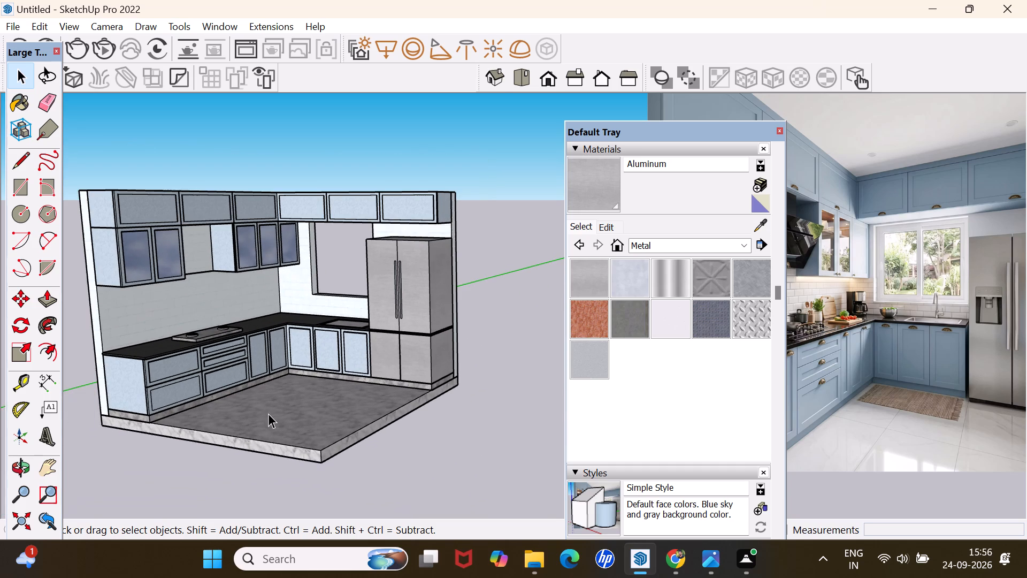
pyautogui.scroll(4, 80, 380)
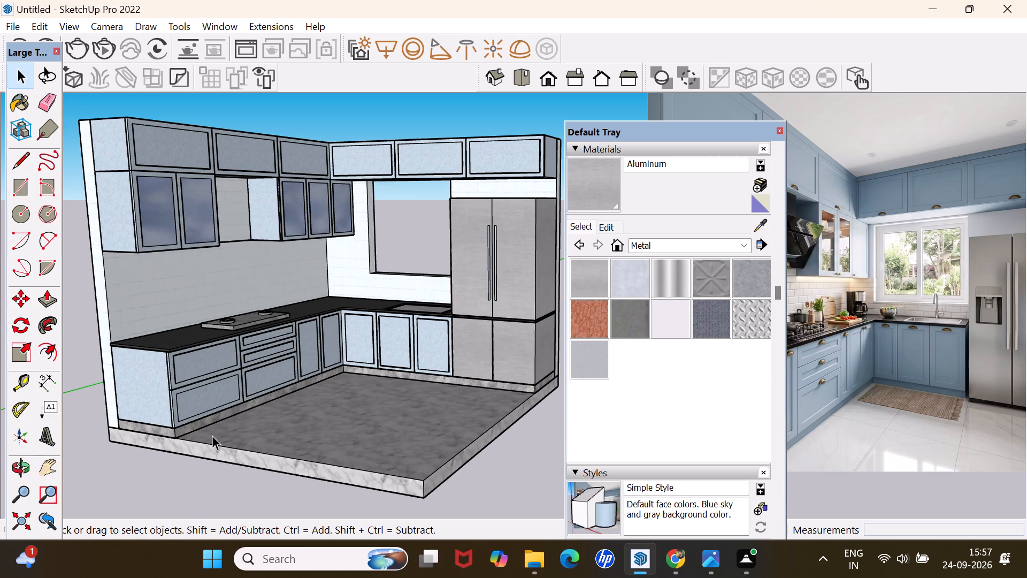
# Turn off the display of the reference photo watermark in the style settings and close the Default Tray.
pyautogui.scroll(-1, 680, 344)
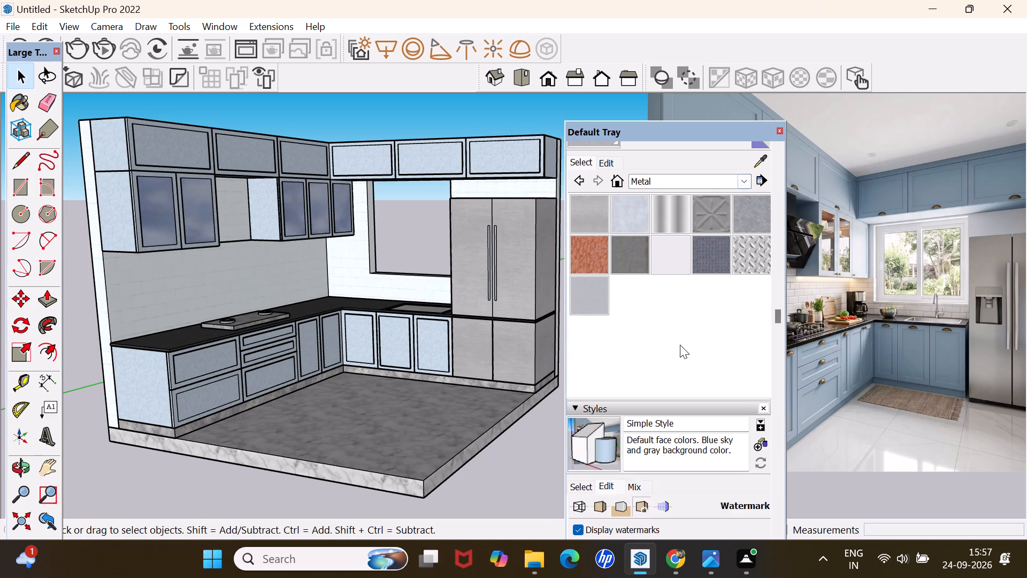
pyautogui.scroll(-3, 680, 345)
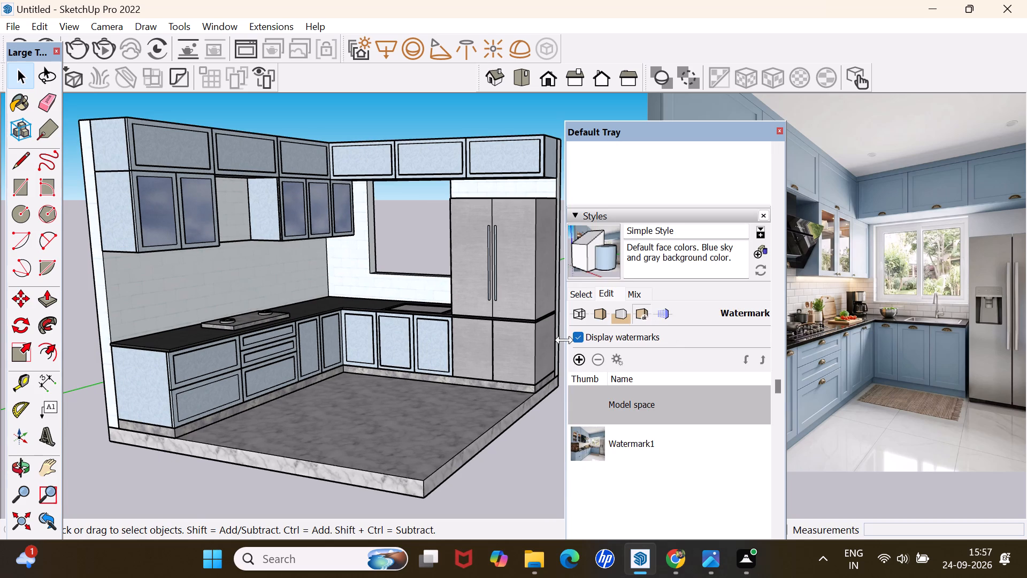
pyautogui.click(577, 337)
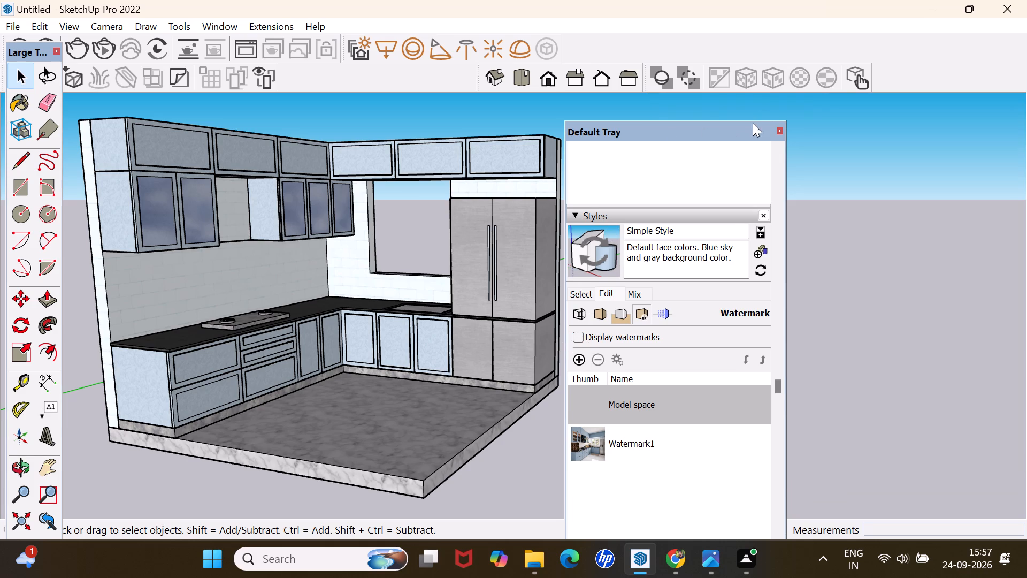
pyautogui.click(777, 131)
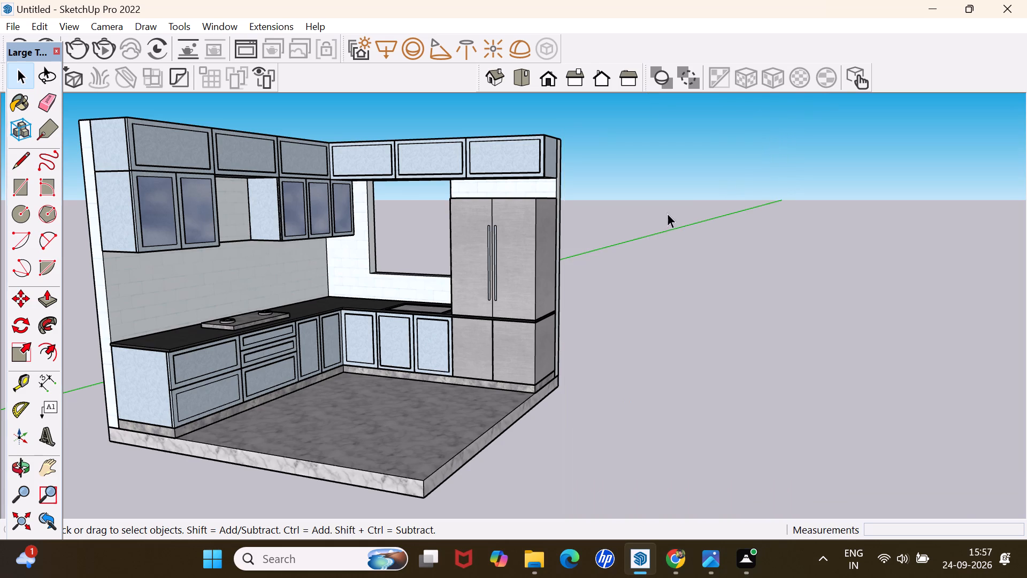
# Examine the finished kitchen from a front corner angle that shows both cabinet runs, the floor and the refrigerator.
pyautogui.scroll(-9, 663, 217)
pyautogui.scroll(5, 320, 221)
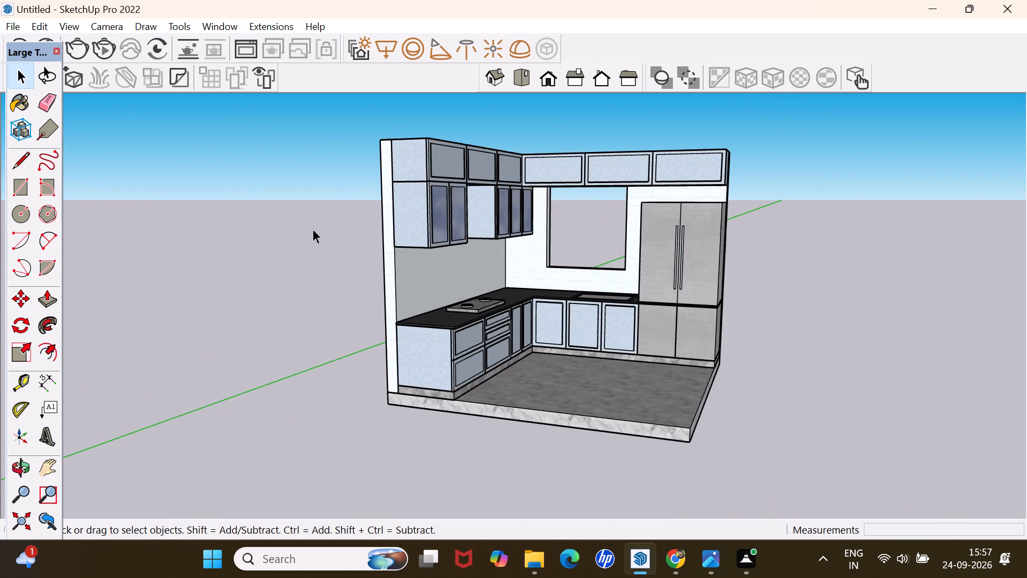
pyautogui.scroll(5, 326, 231)
pyautogui.scroll(-4, 326, 230)
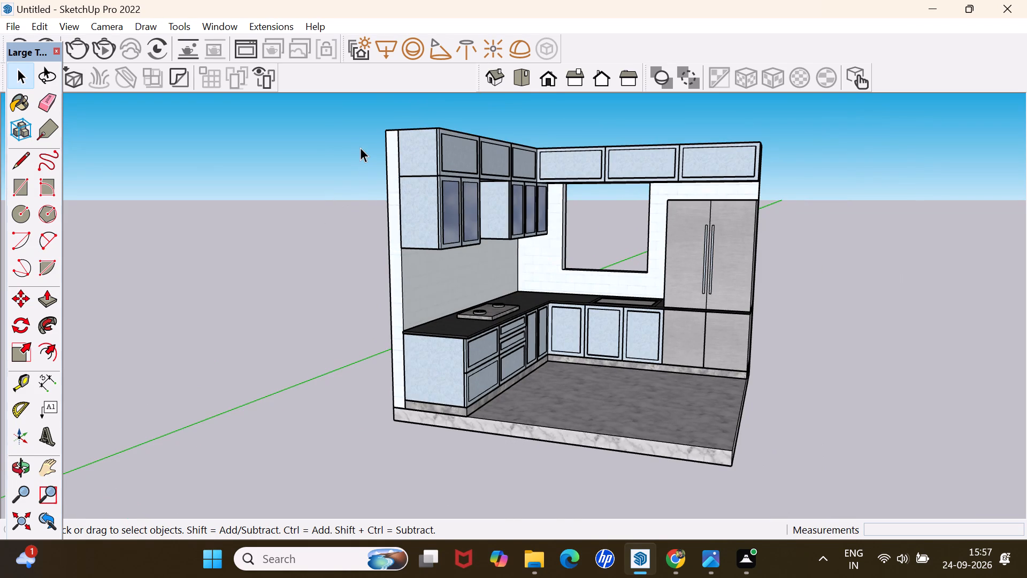
pyautogui.scroll(3, 358, 142)
pyautogui.scroll(-2, 352, 146)
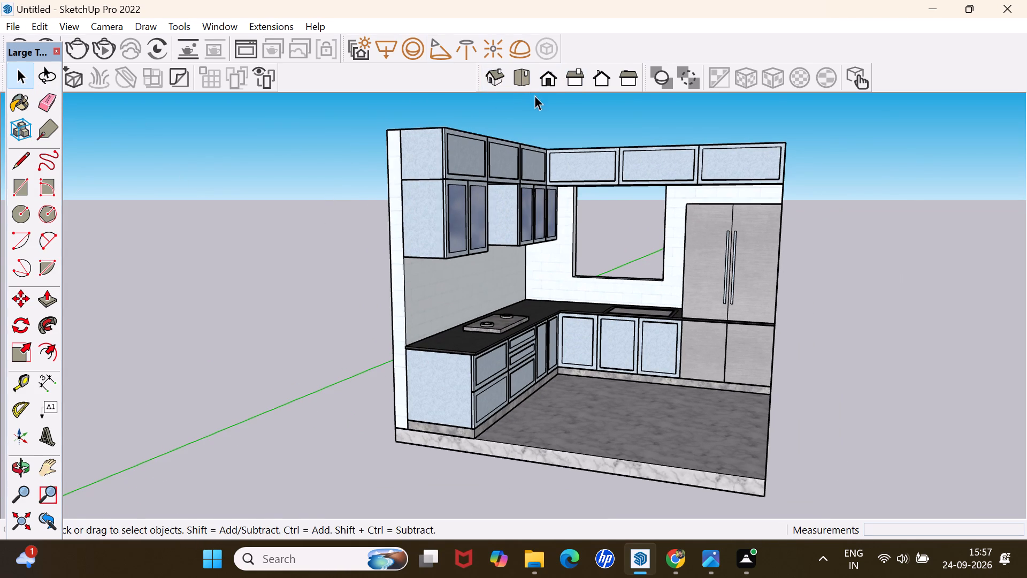
pyautogui.moveTo(272, 263); pyautogui.dragTo(223, 265, button='middle')
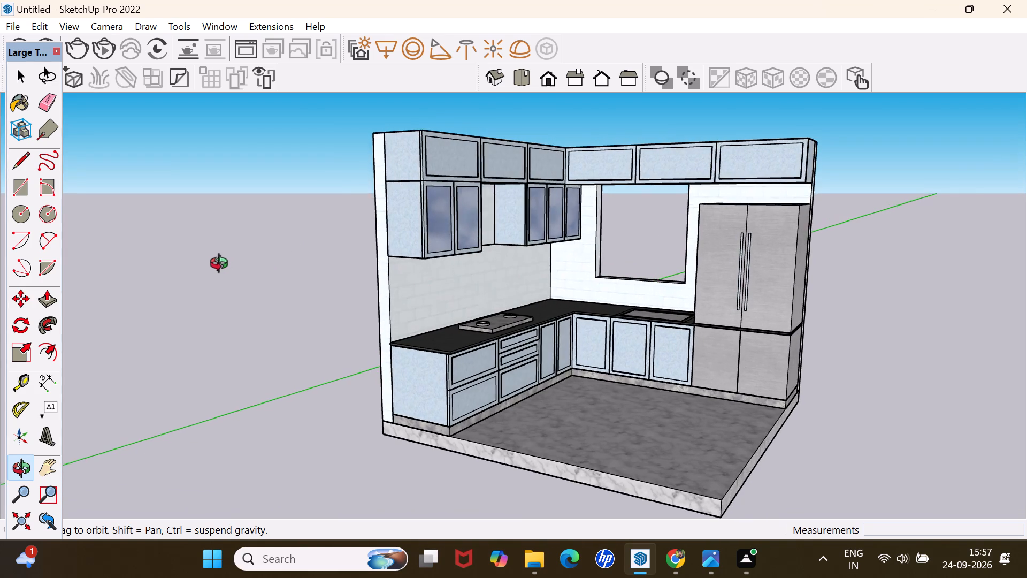
pyautogui.moveTo(223, 265); pyautogui.dragTo(208, 264, button='middle')
pyautogui.scroll(-1, 216, 255)
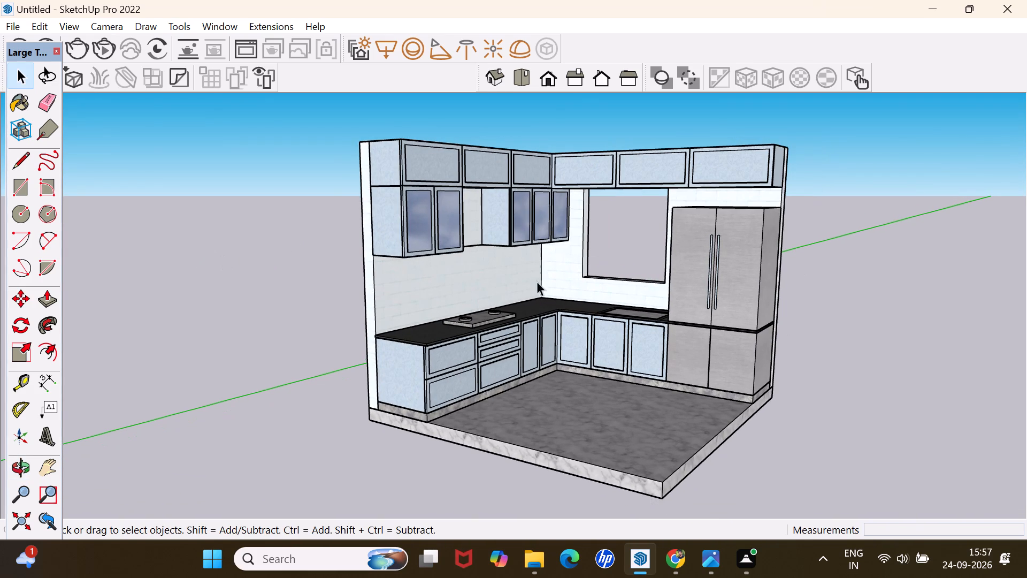
pyautogui.scroll(2, 633, 249)
pyautogui.scroll(-1, 633, 247)
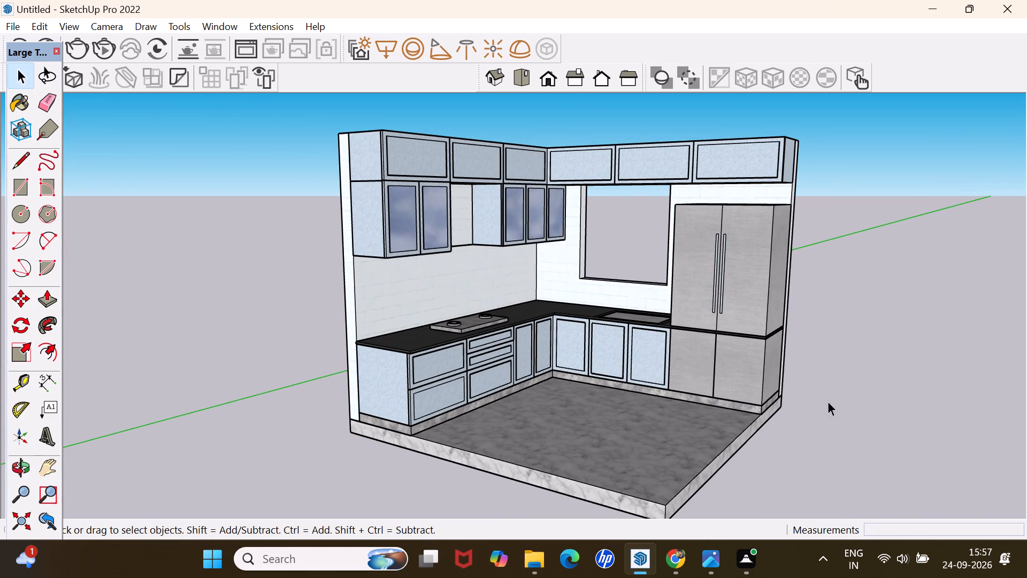
pyautogui.scroll(-1, 830, 400)
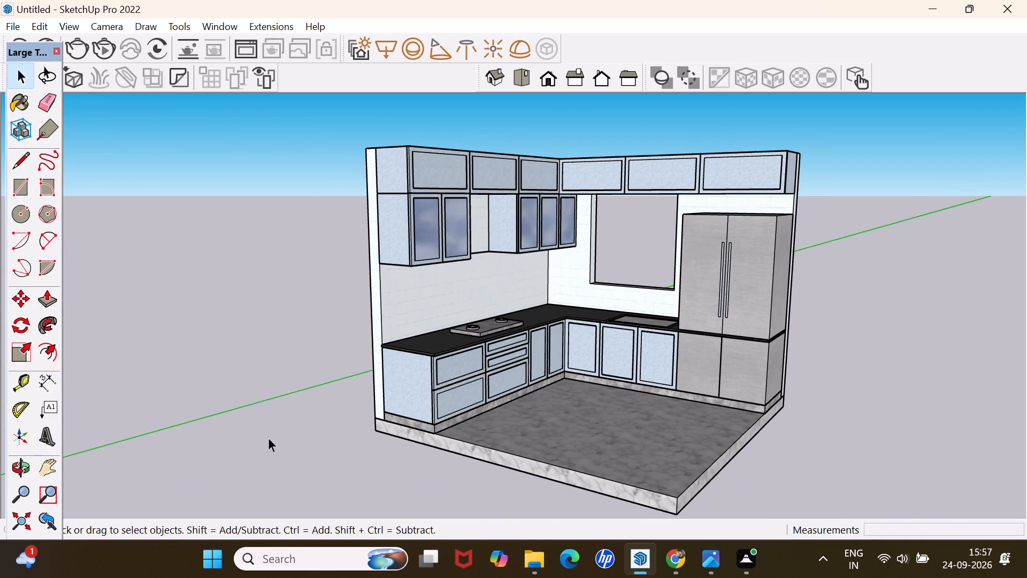
# Centre the whole kitchen in the view for a final check of the model.
pyautogui.click(52, 460)
pyautogui.moveTo(665, 247); pyautogui.dragTo(654, 240)
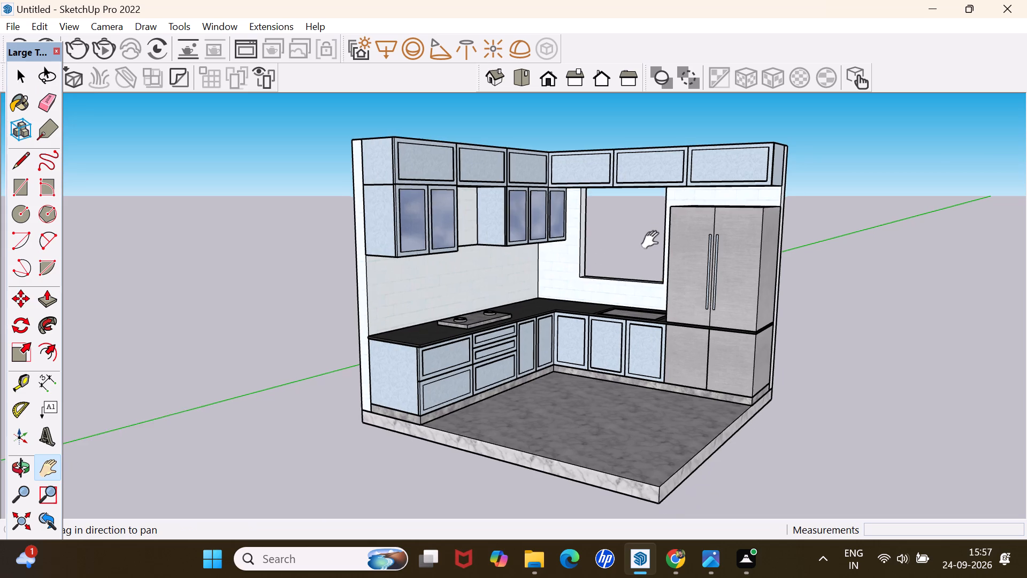
pyautogui.moveTo(654, 240); pyautogui.dragTo(638, 235)
pyautogui.moveTo(634, 231); pyautogui.dragTo(629, 227)
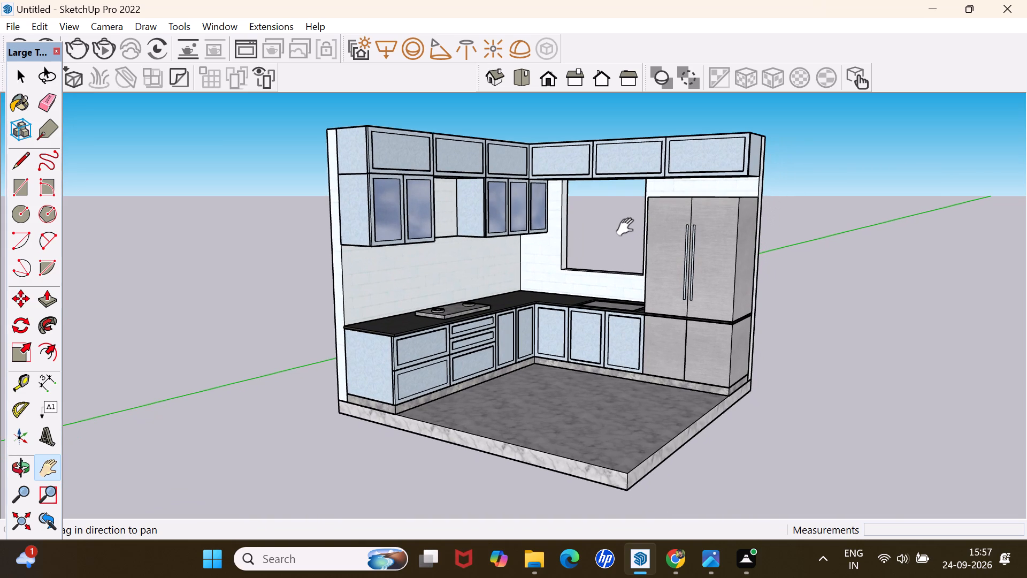
pyautogui.scroll(1, 629, 227)
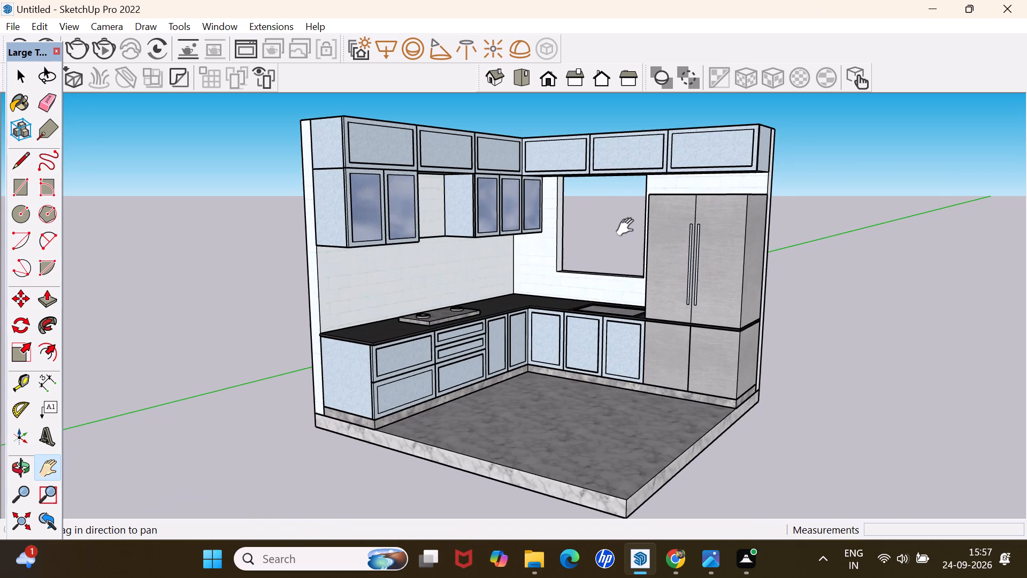
pyautogui.click(609, 288)
pyautogui.moveTo(609, 288); pyautogui.dragTo(606, 280)
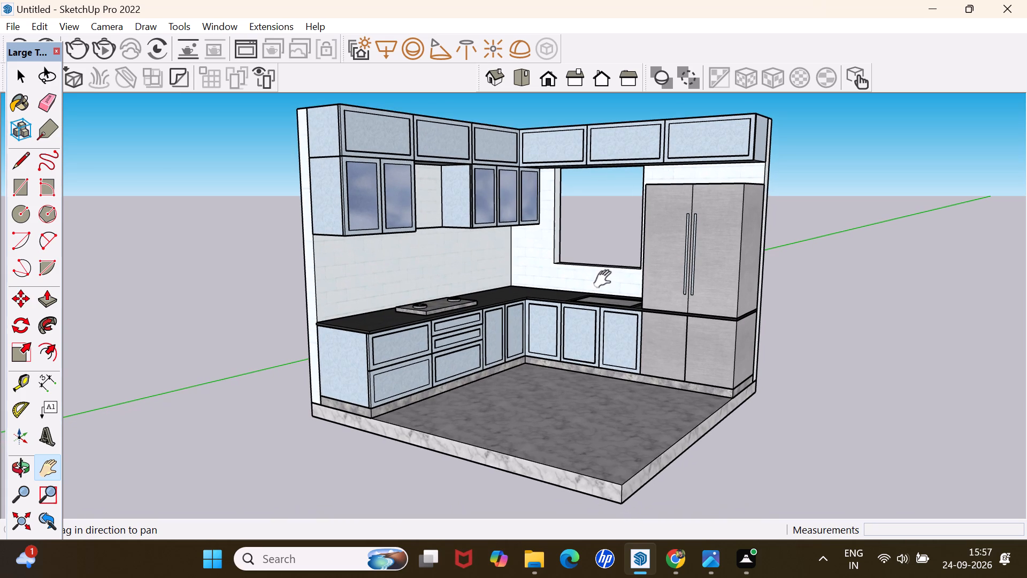
pyautogui.scroll(1, 606, 279)
pyautogui.scroll(-1, 606, 279)
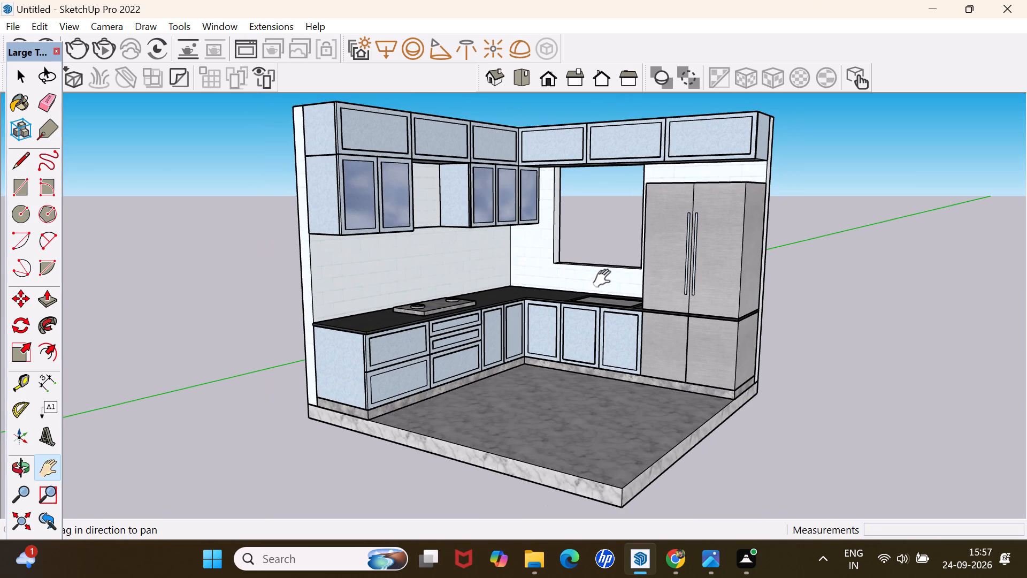
pyautogui.press('space')
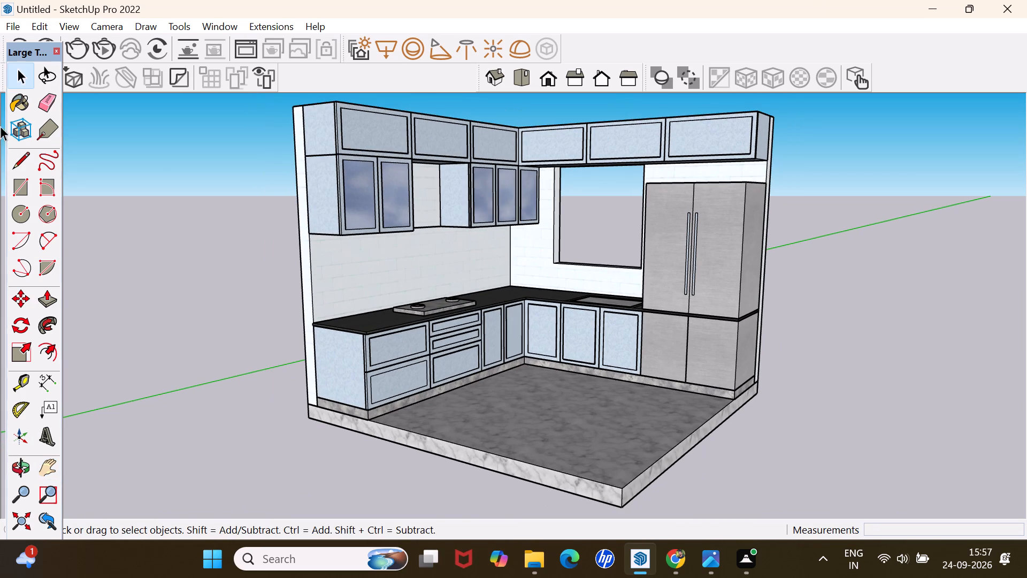
# Start saving the model as a new file and clear the proposed file name.
pyautogui.click(4, 29)
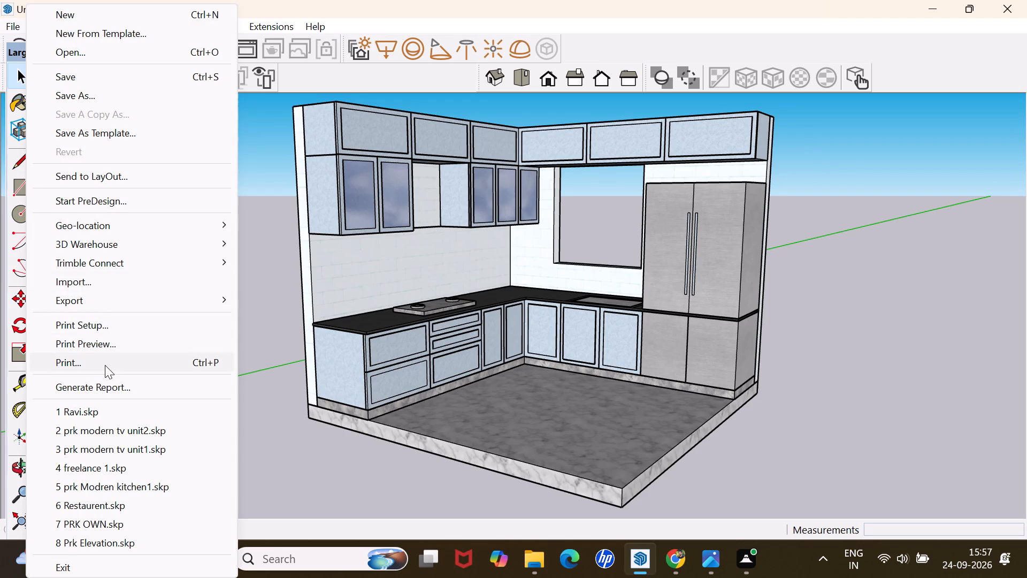
pyautogui.click(94, 95)
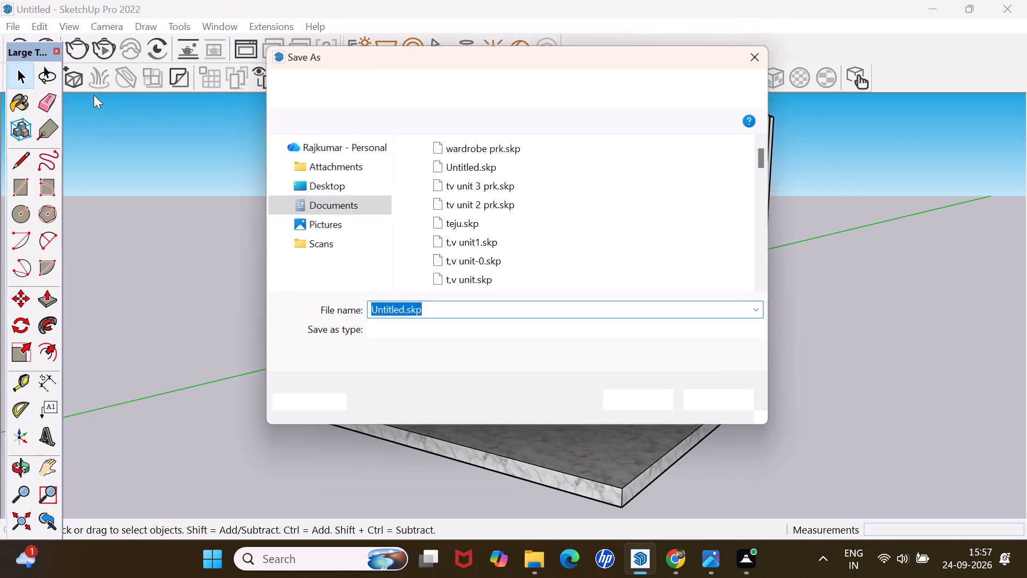
pyautogui.press('BackSpace')
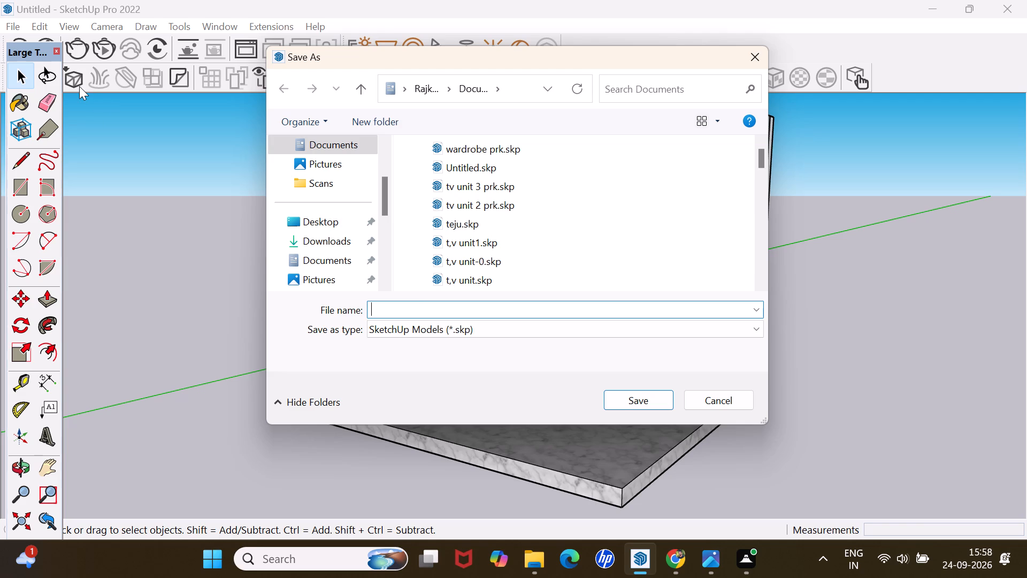
pyautogui.click(79, 86)
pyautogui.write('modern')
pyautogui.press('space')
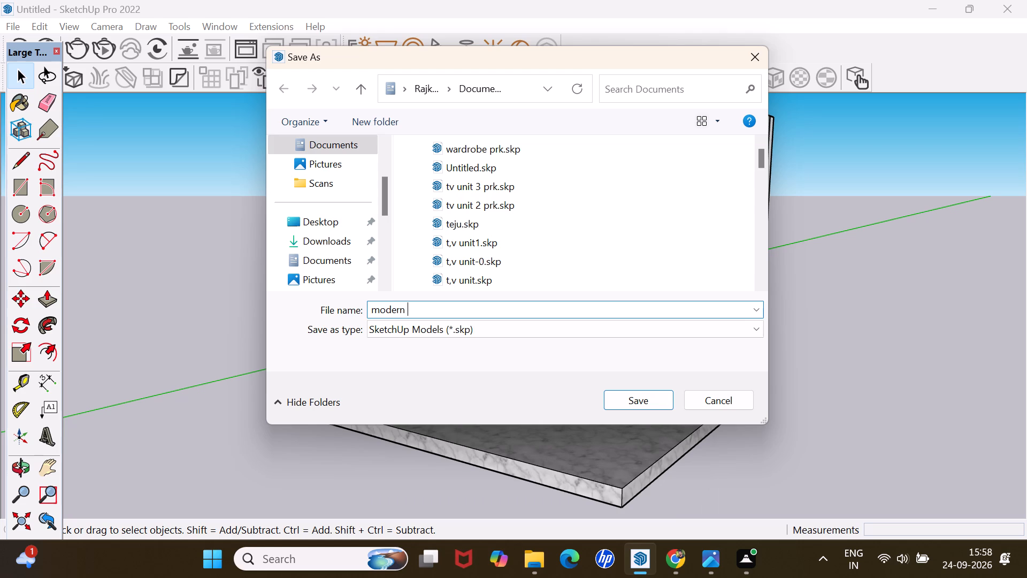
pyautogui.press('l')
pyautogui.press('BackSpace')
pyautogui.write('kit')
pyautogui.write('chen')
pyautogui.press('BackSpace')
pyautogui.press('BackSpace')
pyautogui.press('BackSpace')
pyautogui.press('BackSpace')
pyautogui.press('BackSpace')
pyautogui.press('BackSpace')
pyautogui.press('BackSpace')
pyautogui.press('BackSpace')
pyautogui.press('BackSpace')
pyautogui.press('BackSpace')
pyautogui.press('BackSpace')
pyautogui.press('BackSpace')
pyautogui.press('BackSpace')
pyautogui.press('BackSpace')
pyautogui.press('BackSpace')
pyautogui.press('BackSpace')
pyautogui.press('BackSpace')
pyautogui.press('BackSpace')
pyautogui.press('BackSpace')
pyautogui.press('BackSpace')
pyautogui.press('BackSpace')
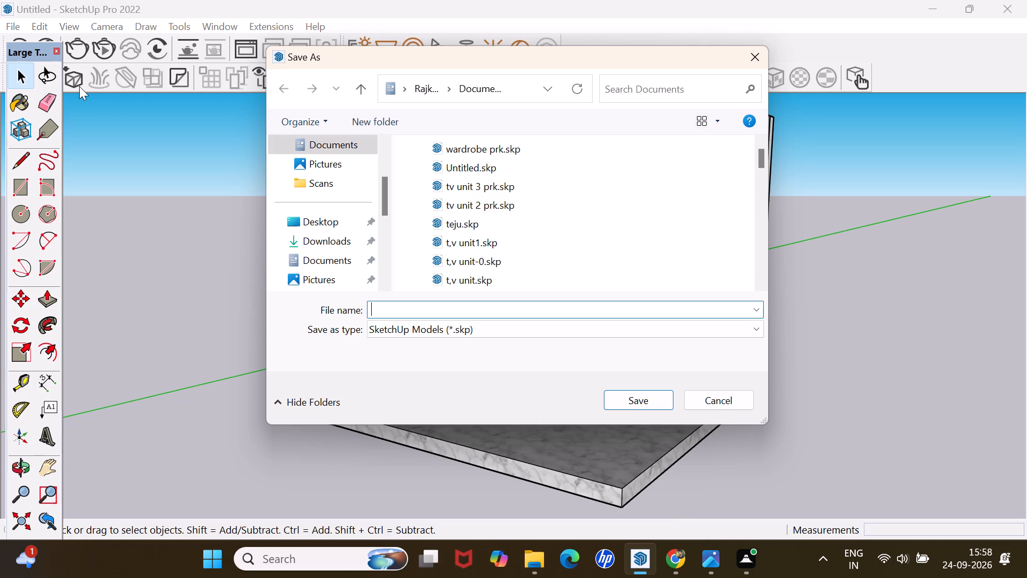
# Name the file PRK MODERN KITCHEN and save it as a SketchUp model in the Documents folder.
pyautogui.write('PRK')
pyautogui.press('space')
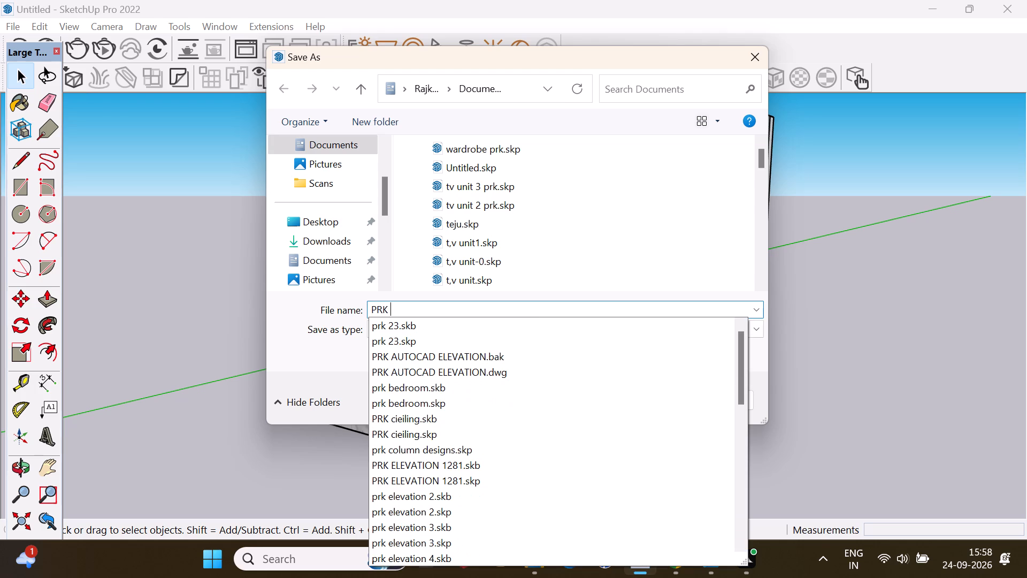
pyautogui.write('MODERN KIT')
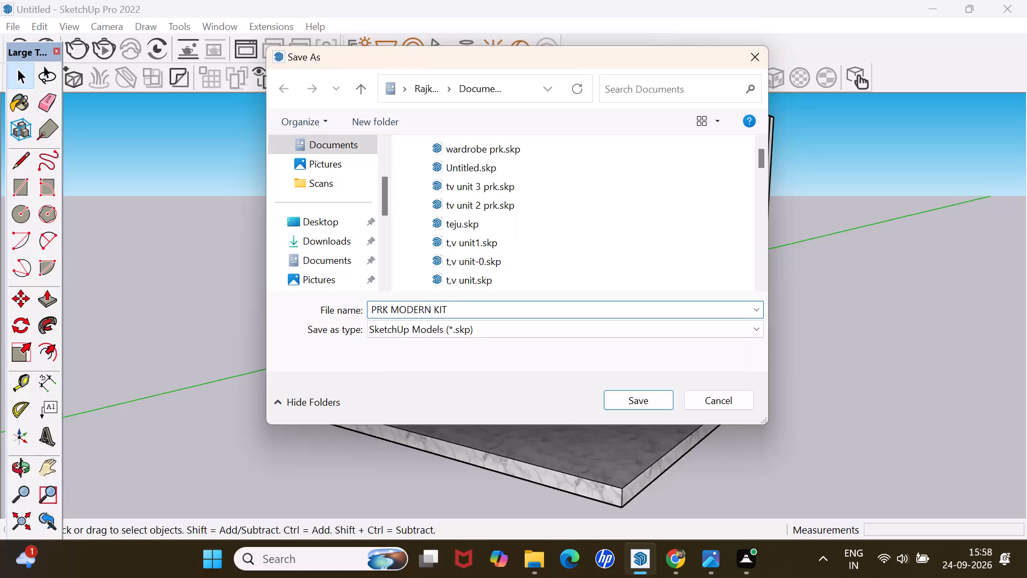
pyautogui.write('CHEN')
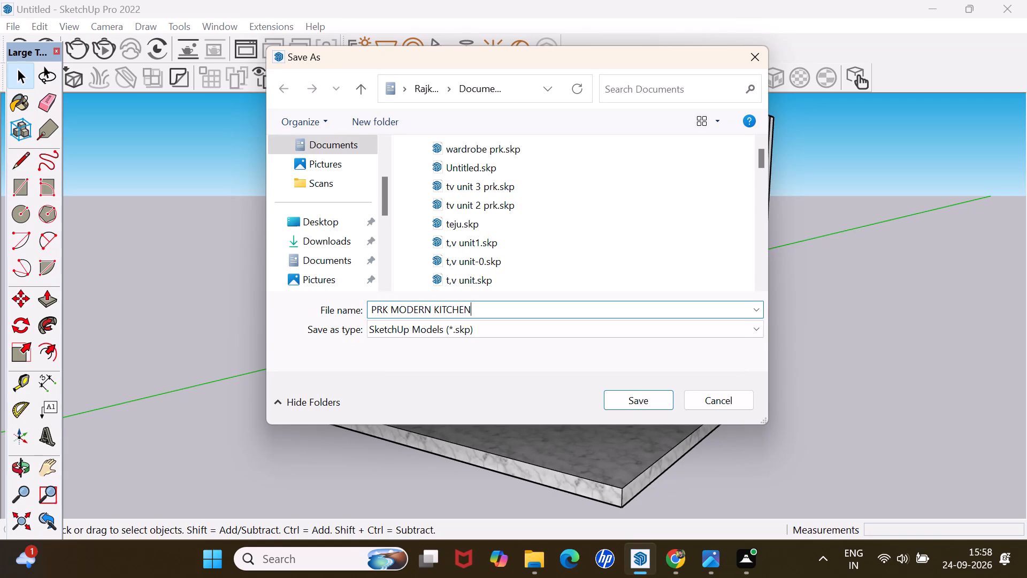
pyautogui.press('space')
pyautogui.click(634, 401)
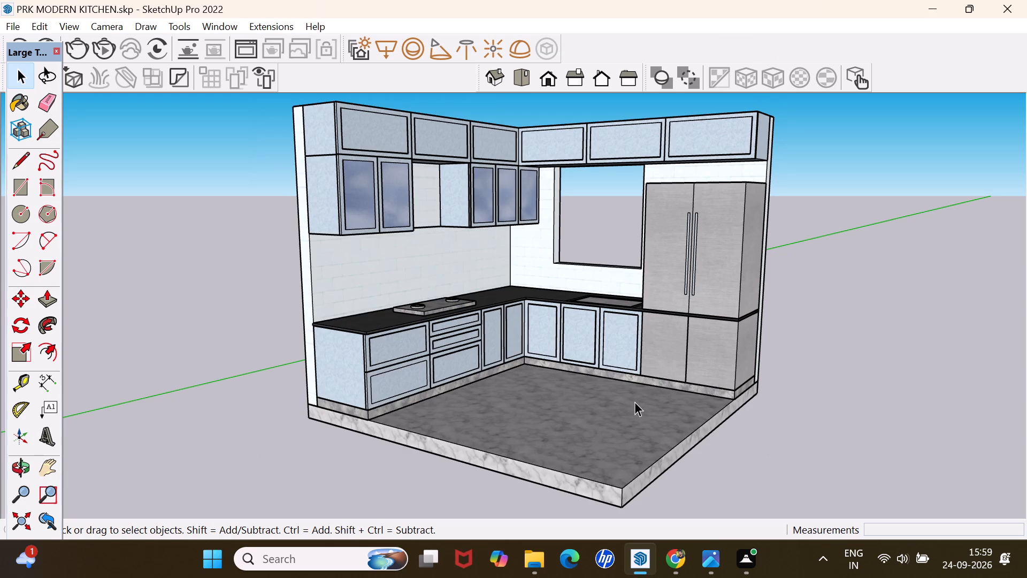
# Print the current kitchen view to a PDF document named PRK MODERN KITCHEN 1 in the Documents folder.
pyautogui.click(14, 21)
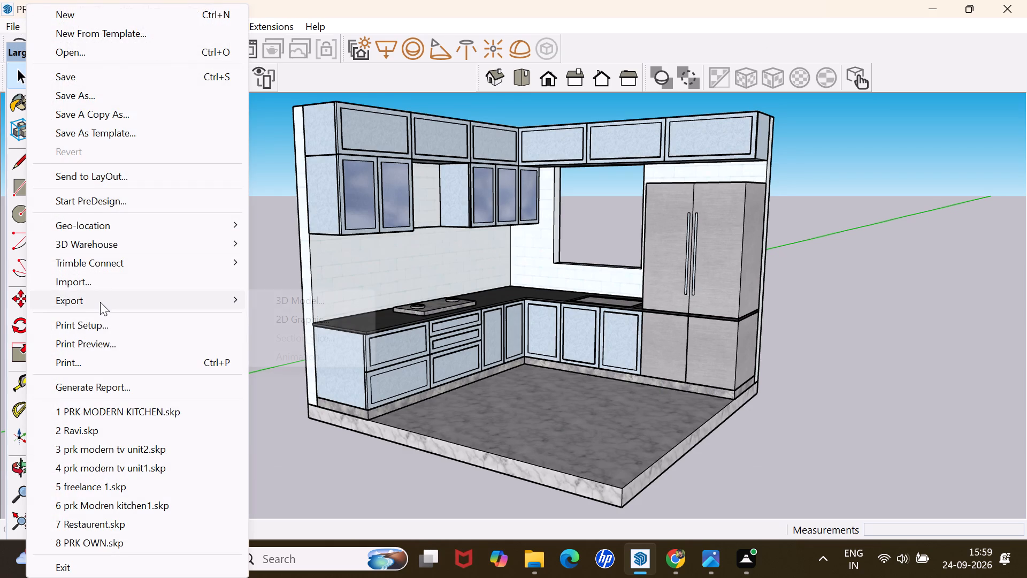
pyautogui.click(118, 365)
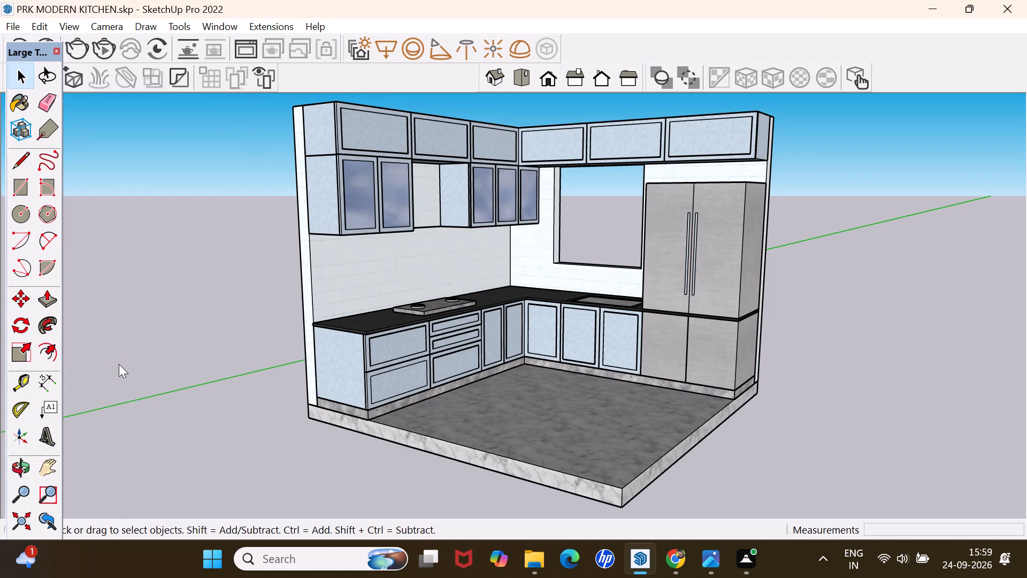
pyautogui.click(602, 466)
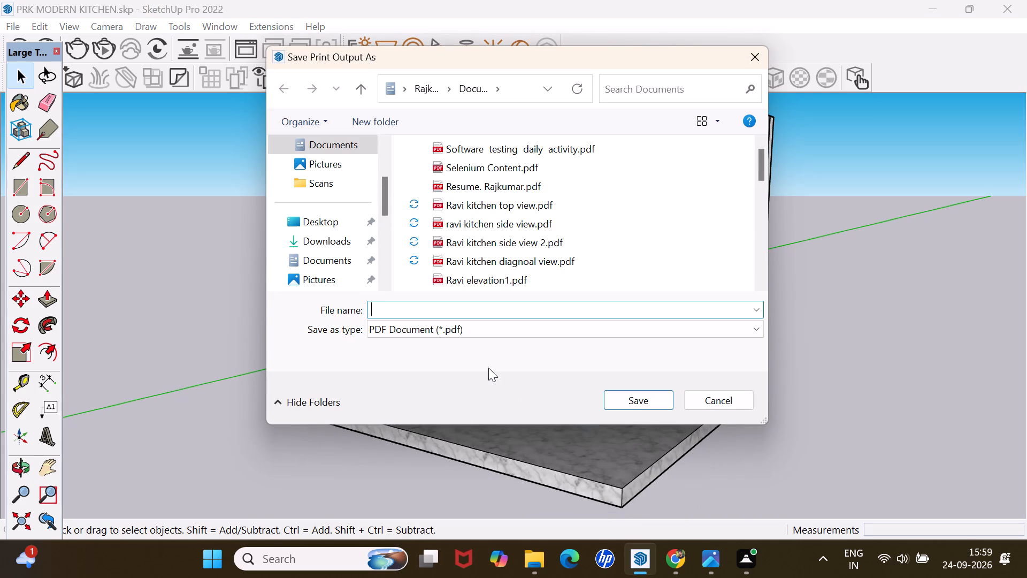
pyautogui.write('PRK')
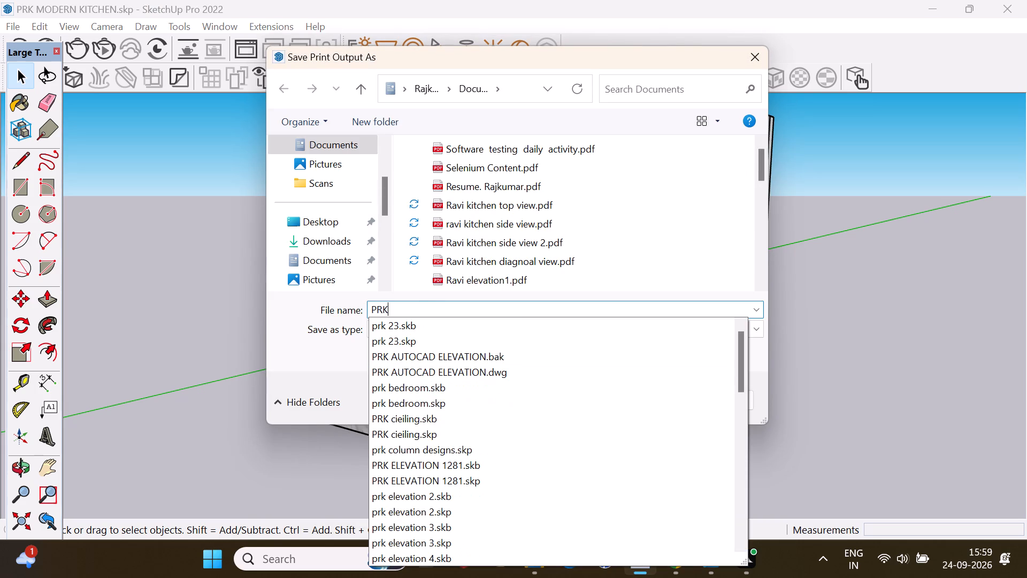
pyautogui.press('space')
pyautogui.write('MOD')
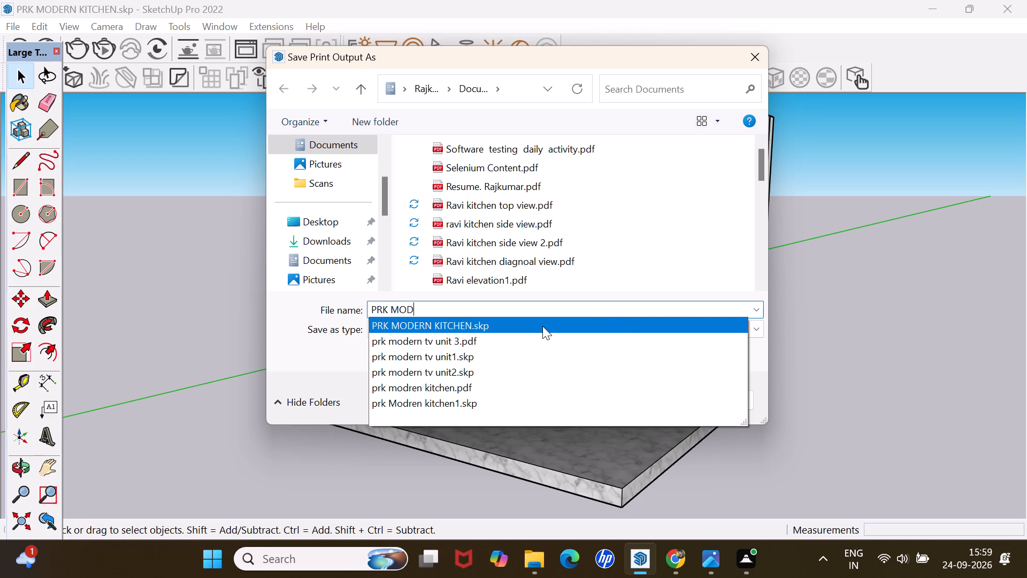
pyautogui.write('ERN')
pyautogui.press('space')
pyautogui.write('KITCHEN 1')
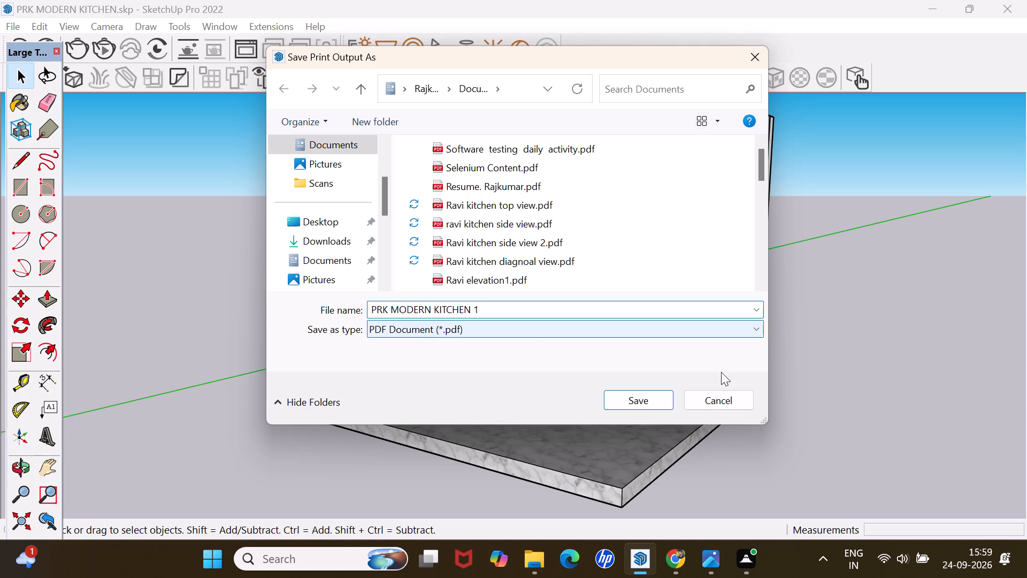
pyautogui.click(637, 405)
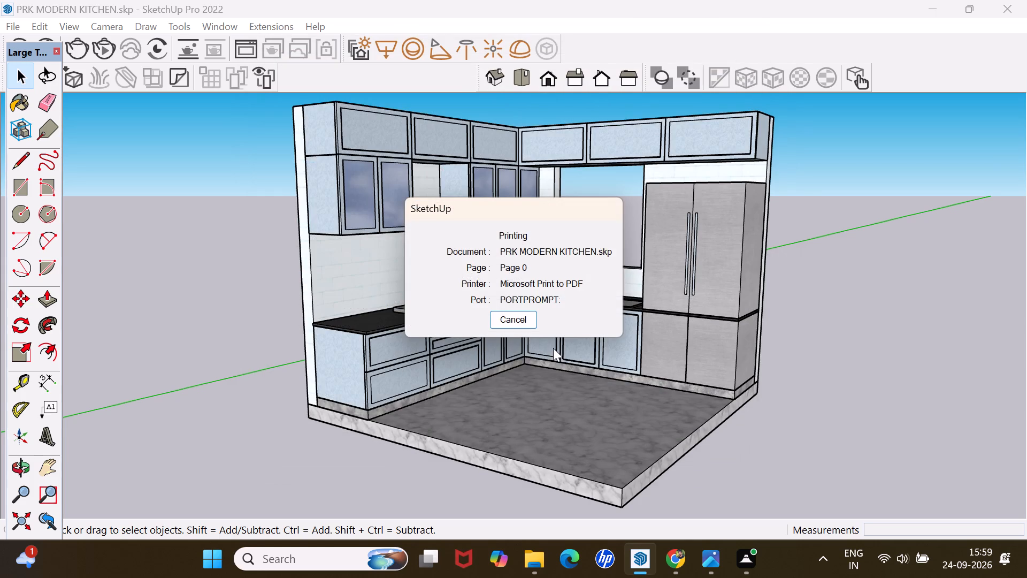